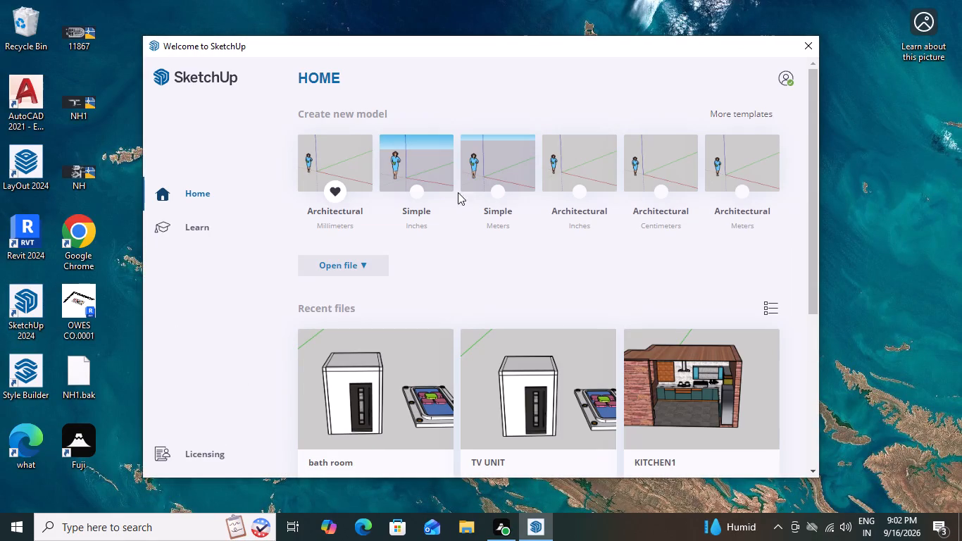
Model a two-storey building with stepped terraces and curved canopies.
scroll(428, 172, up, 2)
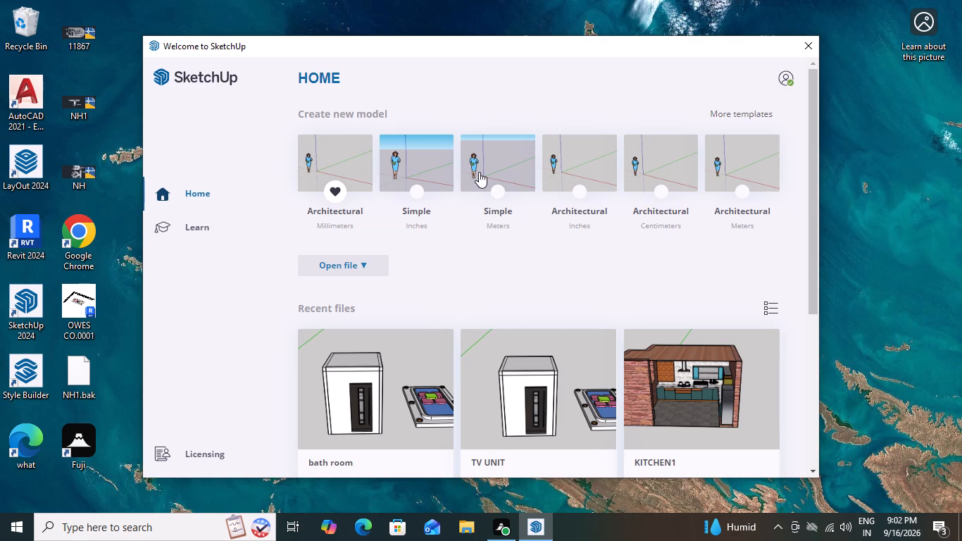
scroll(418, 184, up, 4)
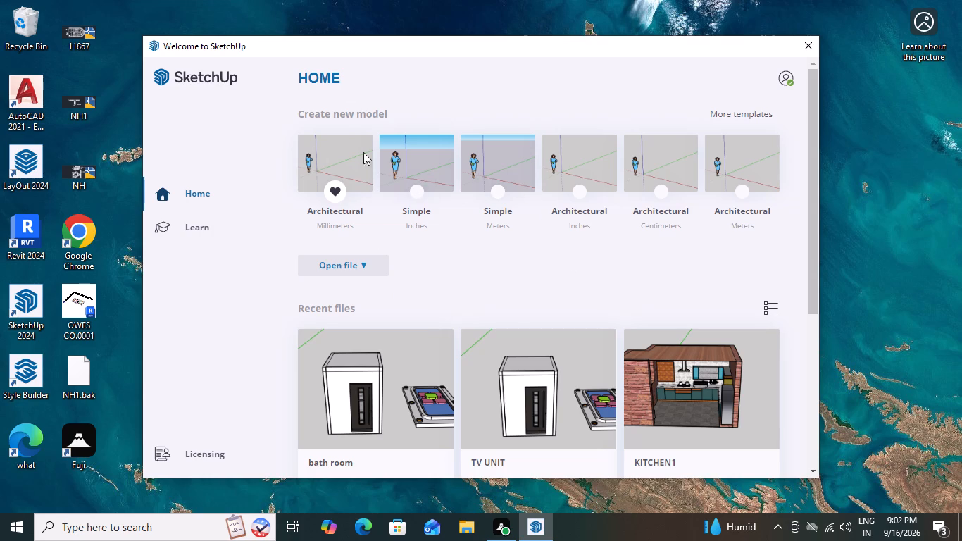
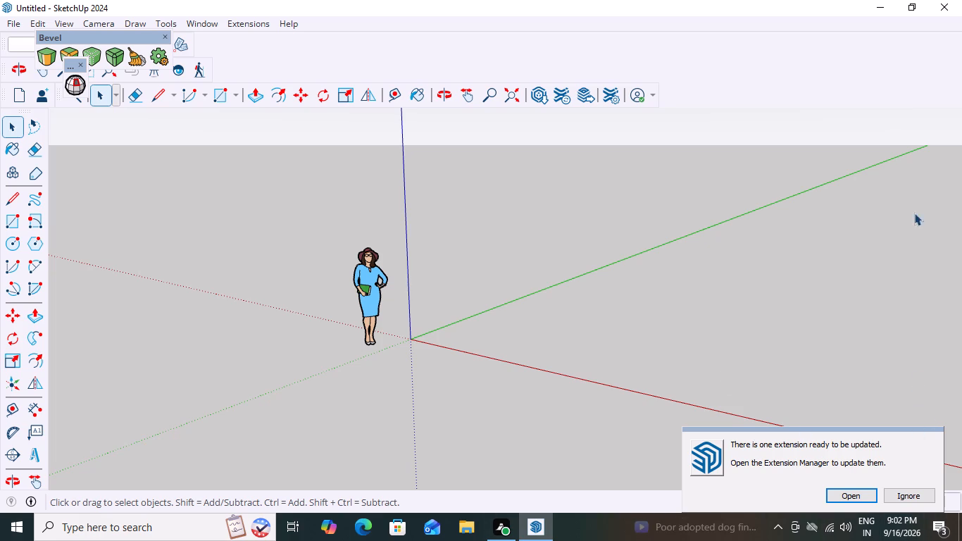
Ignore the extension update notice.
click(912, 495)
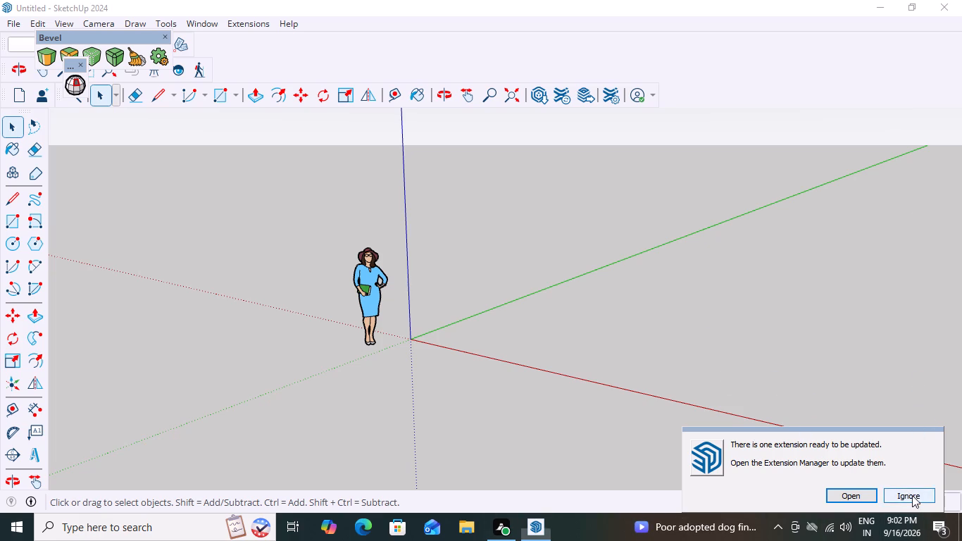
Shift the main drawing toolbar along its row to free space beside it, and close the floating Bevel toolbar.
scroll(570, 358, down, 3)
middle_click(632, 367)
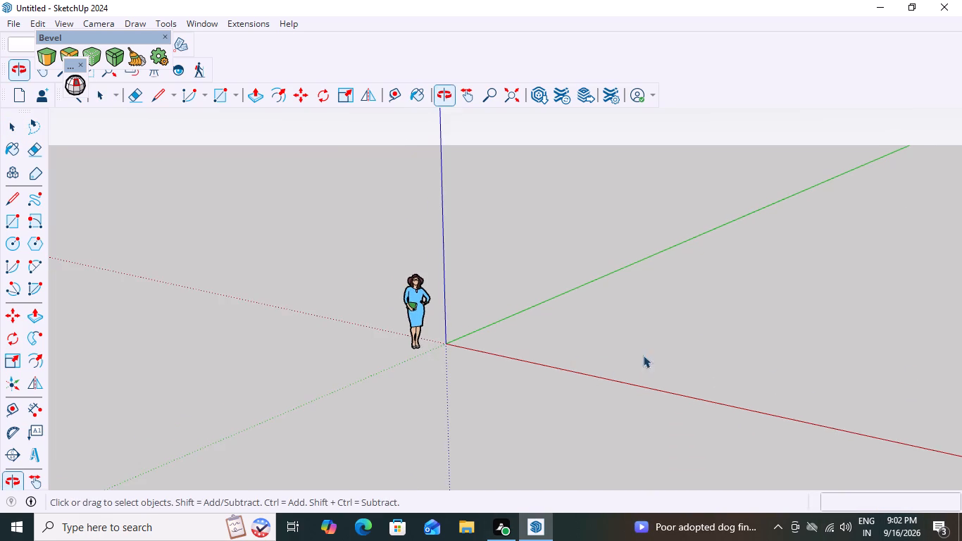
scroll(670, 299, up, 2)
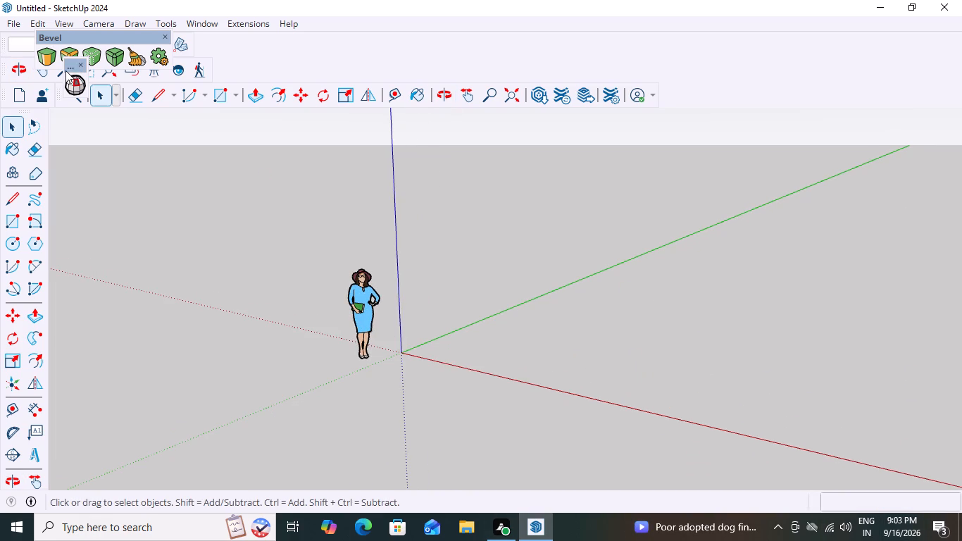
drag(61, 92, 101, 87)
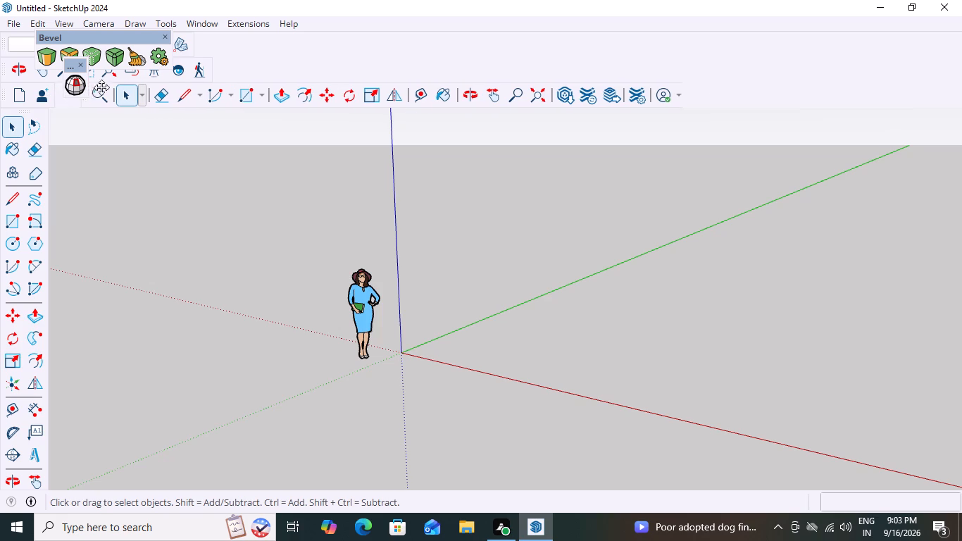
drag(101, 87, 94, 99)
drag(68, 81, 70, 83)
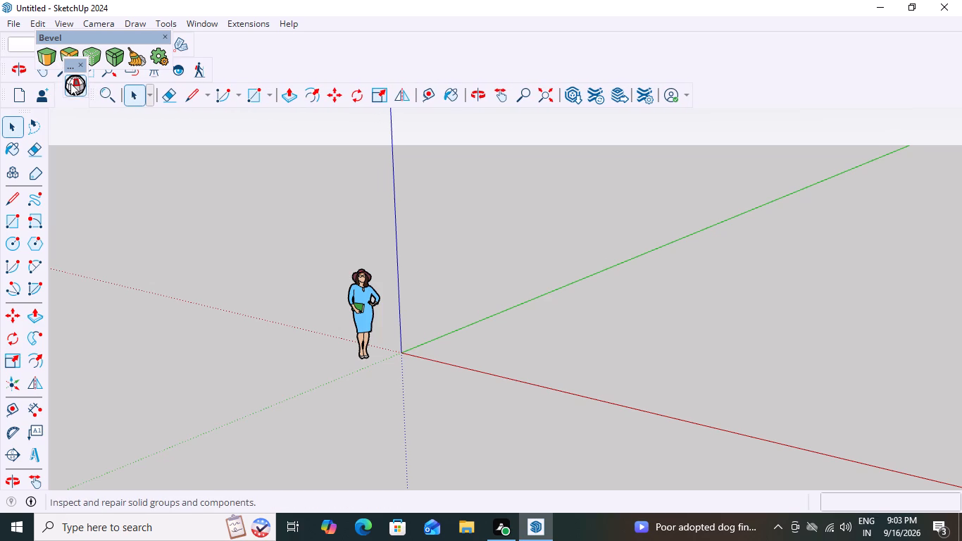
drag(70, 83, 86, 97)
drag(77, 76, 68, 108)
drag(67, 75, 67, 103)
scroll(82, 82, up, 2)
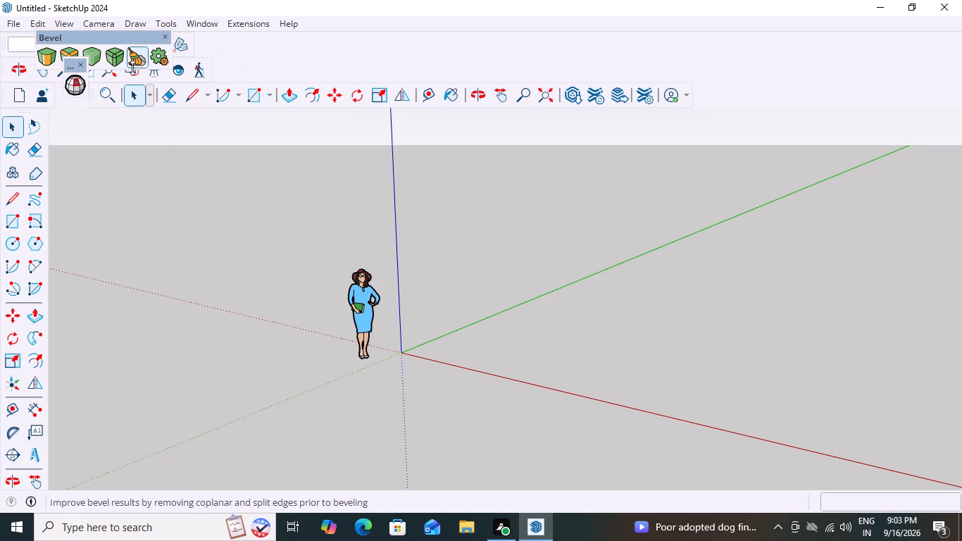
drag(137, 51, 170, 56)
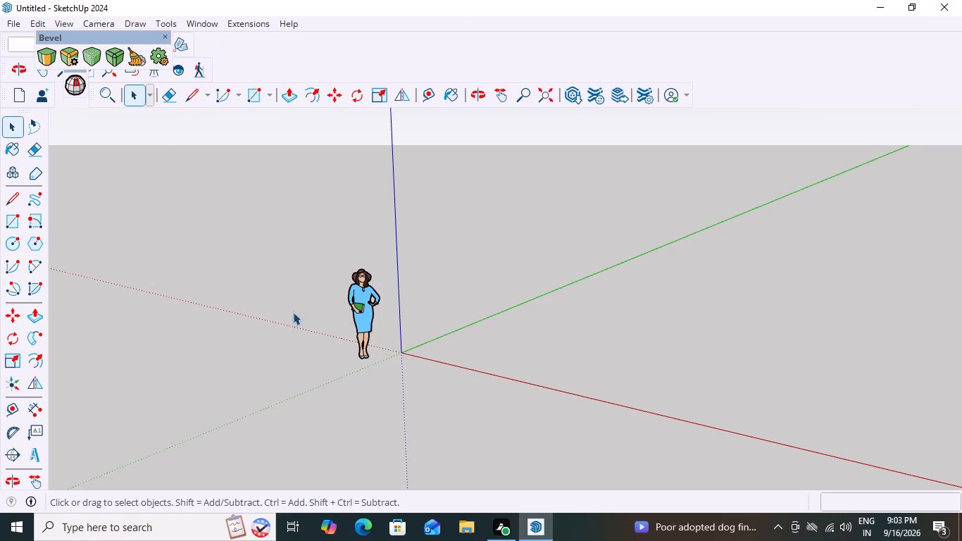
scroll(133, 35, down, 3)
scroll(43, 46, up, 3)
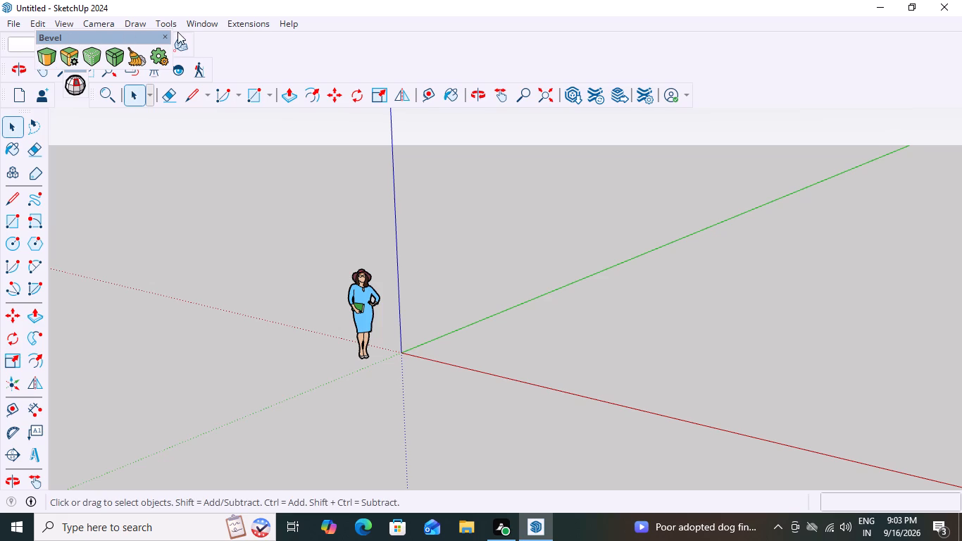
click(165, 38)
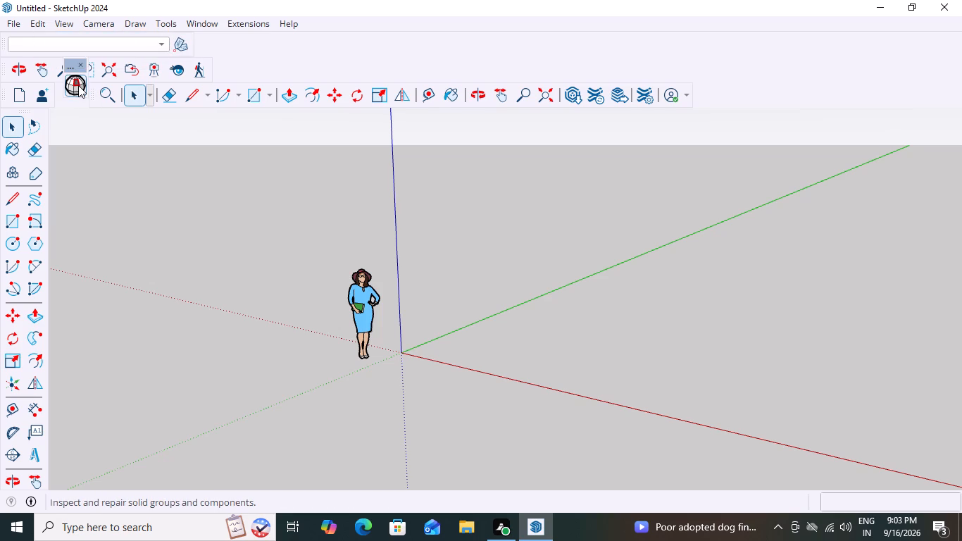
Dock the floating solid inspection toolbar and line it up with the neighbouring toolbars in one row above the drawing area.
drag(77, 87, 125, 82)
drag(73, 65, 75, 108)
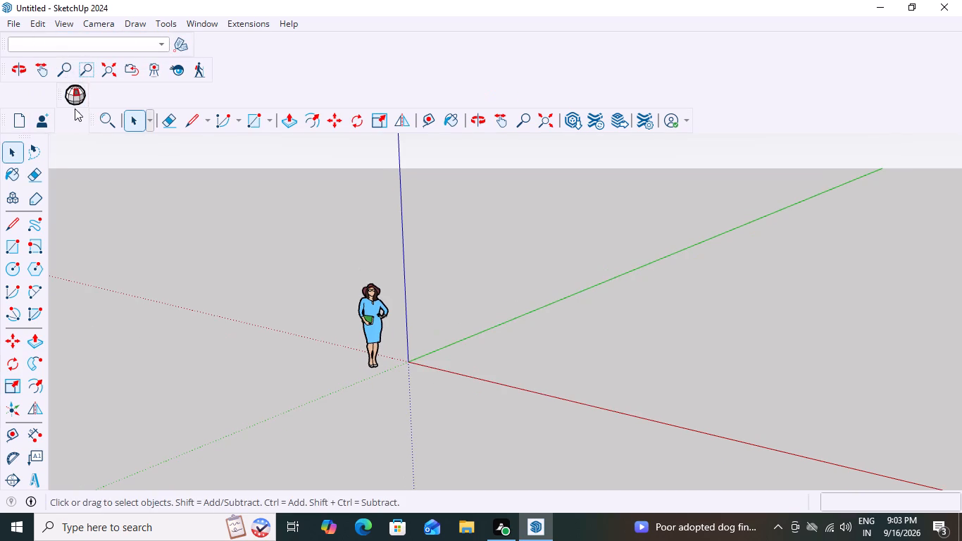
drag(75, 108, 75, 111)
drag(110, 118, 127, 94)
drag(91, 122, 93, 95)
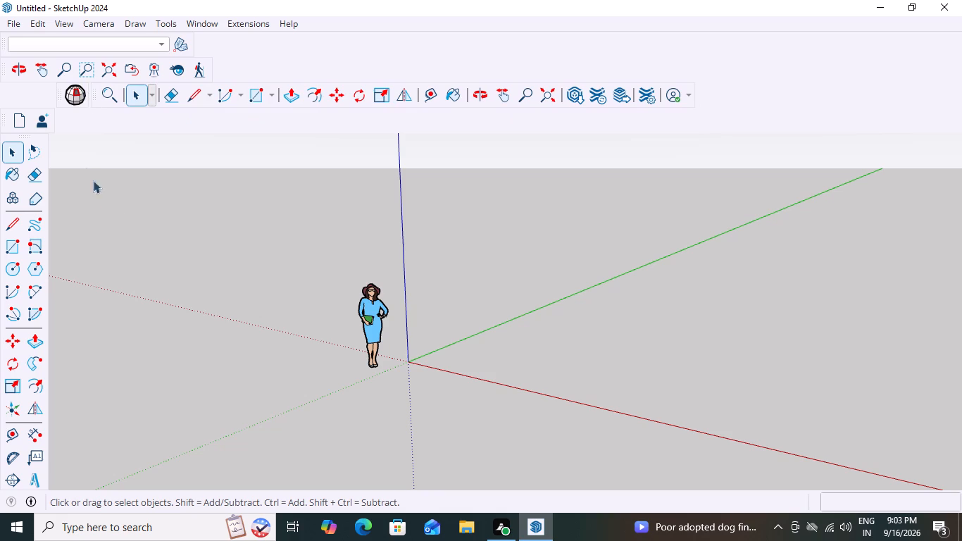
scroll(114, 205, down, 3)
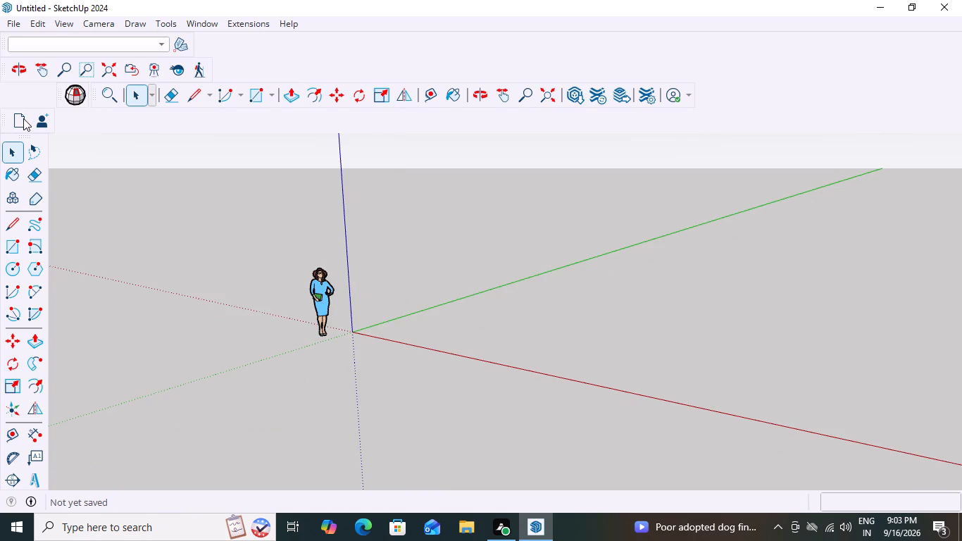
drag(6, 123, 11, 92)
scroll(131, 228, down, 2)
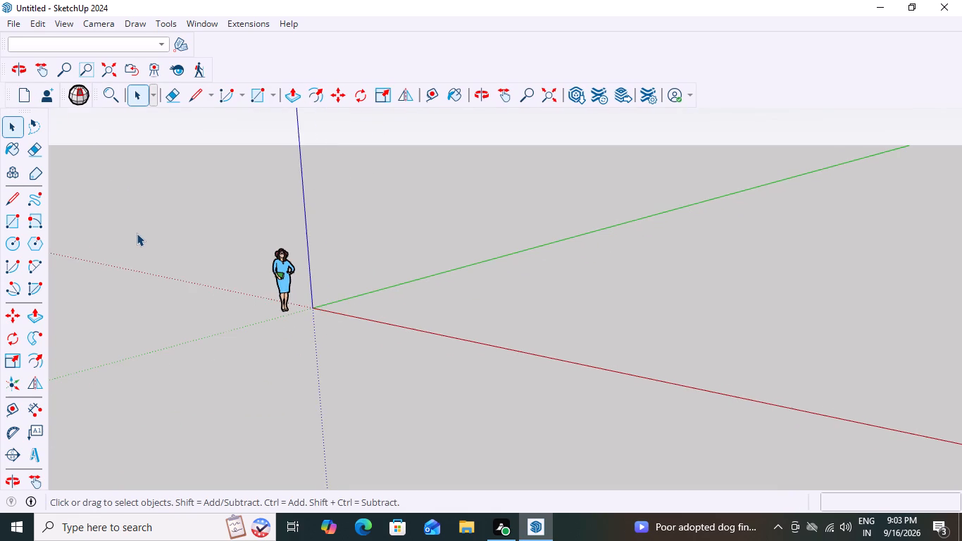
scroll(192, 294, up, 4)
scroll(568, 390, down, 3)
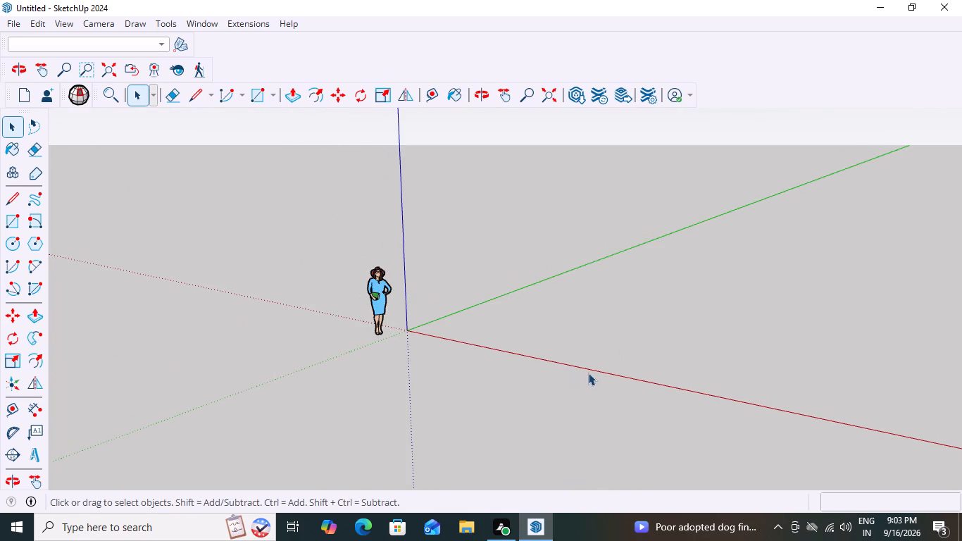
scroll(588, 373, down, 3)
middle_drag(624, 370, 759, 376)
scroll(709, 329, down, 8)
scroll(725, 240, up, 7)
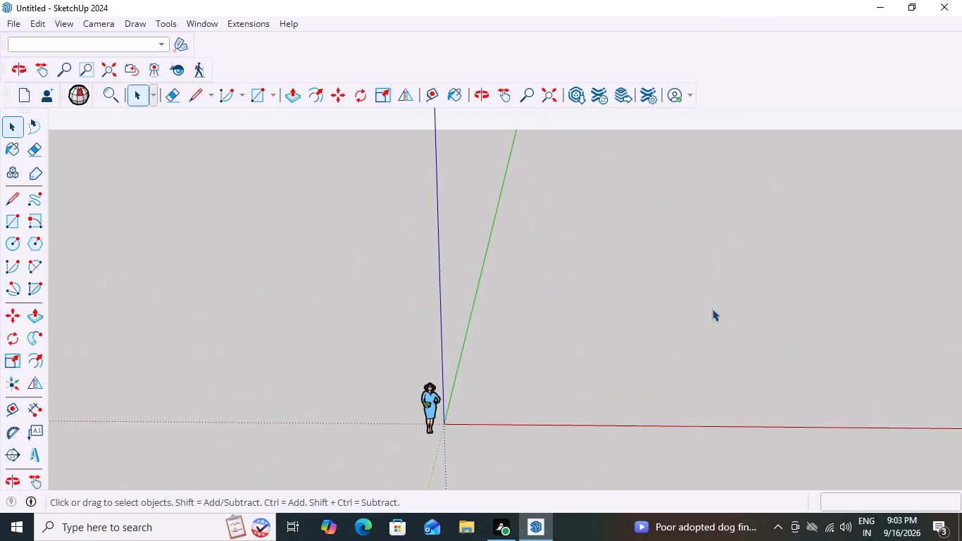
Import the AutoCAD drawing exterior1(FOR STUDENTS) from the Downloads folder and close the import results.
click(8, 18)
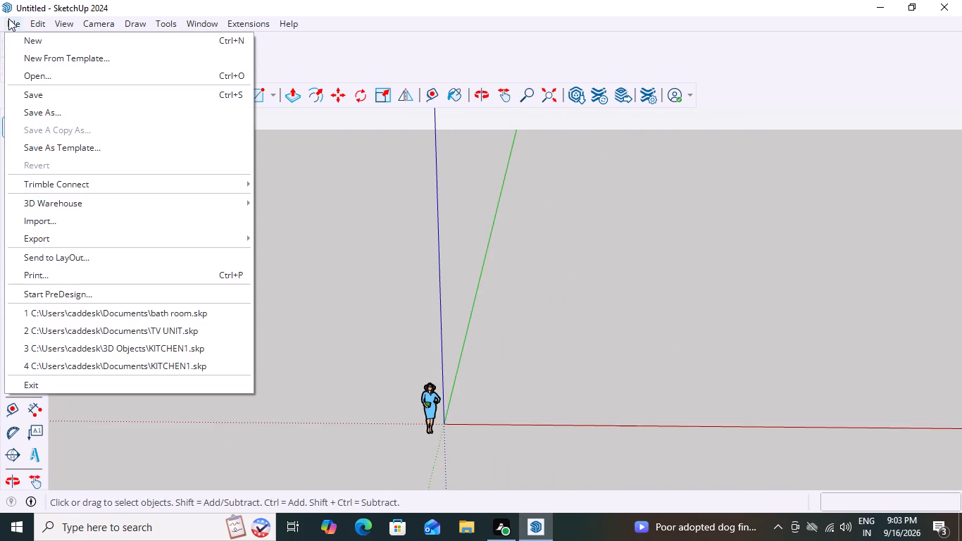
click(62, 223)
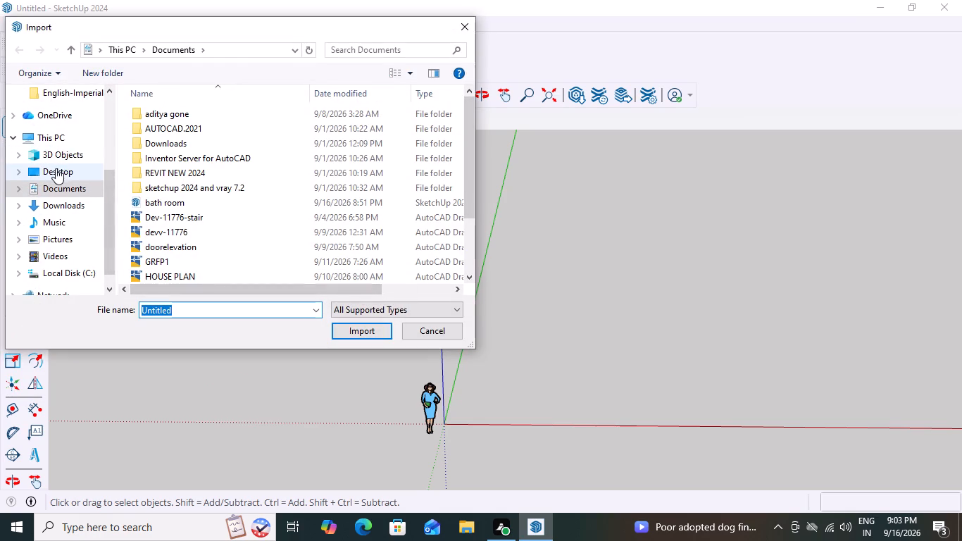
click(73, 204)
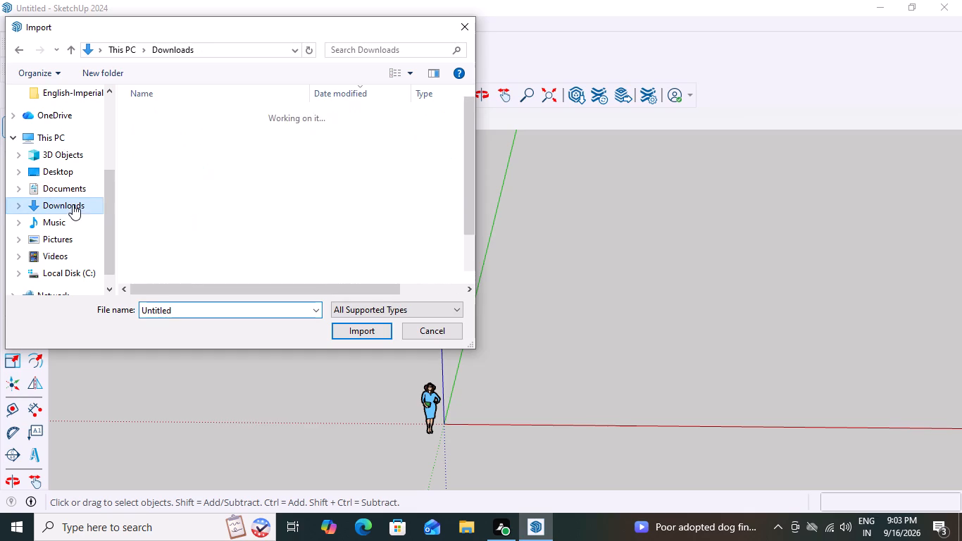
click(177, 134)
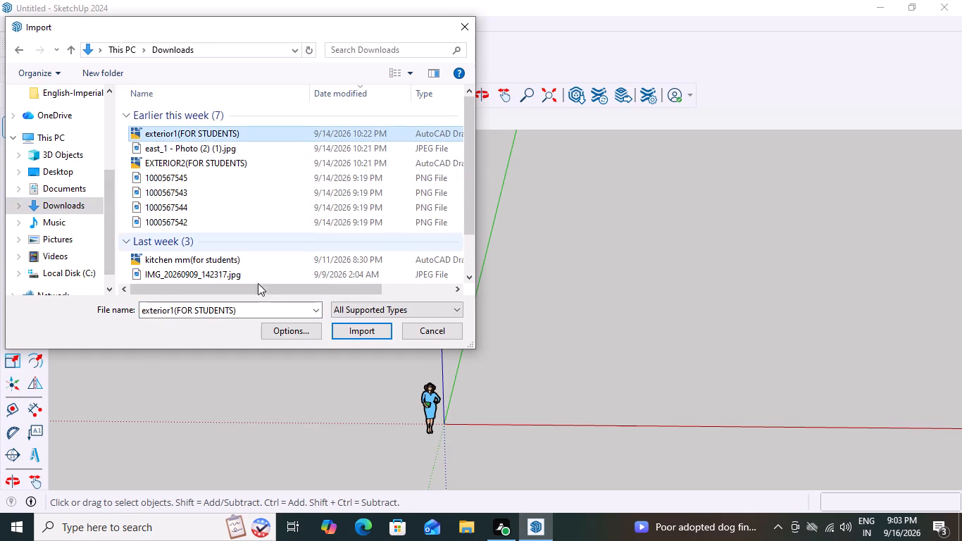
click(346, 331)
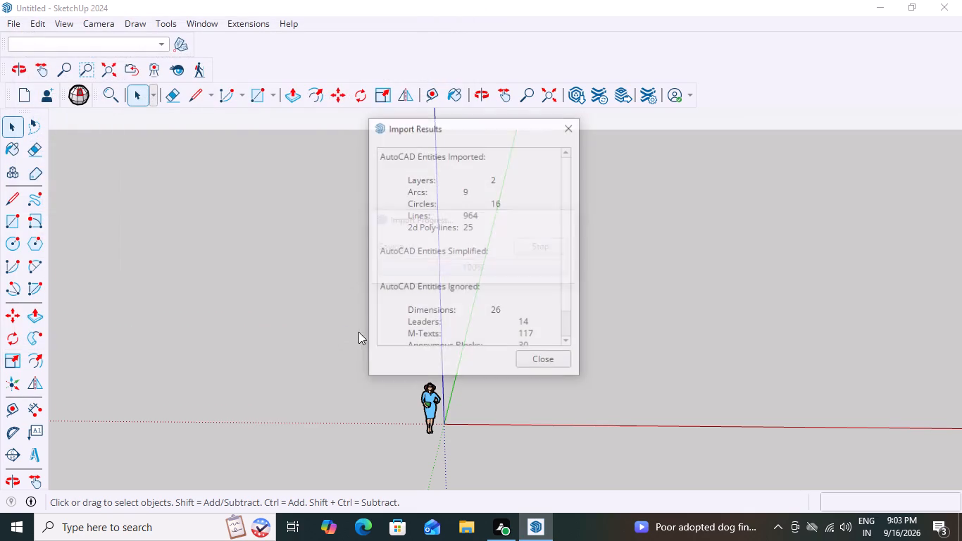
click(544, 360)
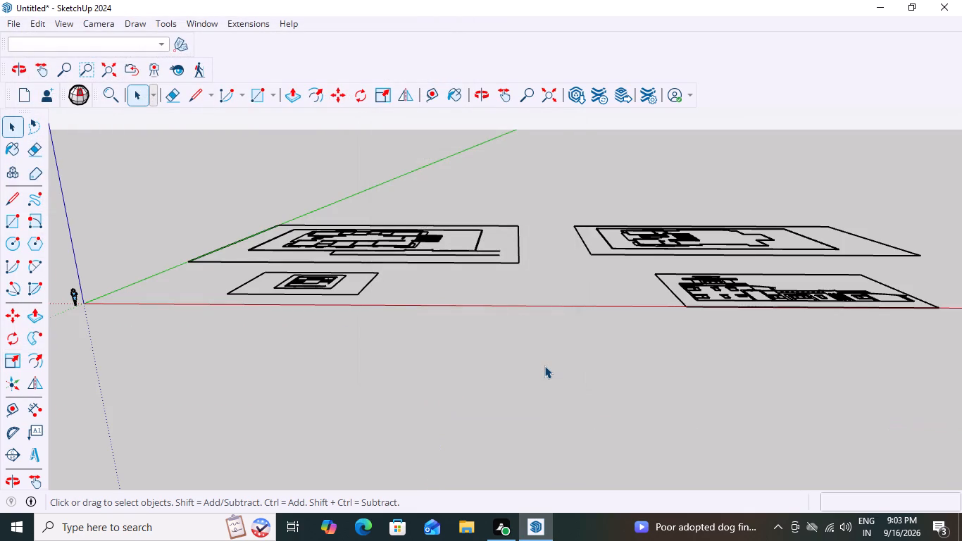
Examine the imported floor plans and elevation from above and at closer range.
scroll(544, 366, down, 5)
middle_drag(440, 344, 499, 462)
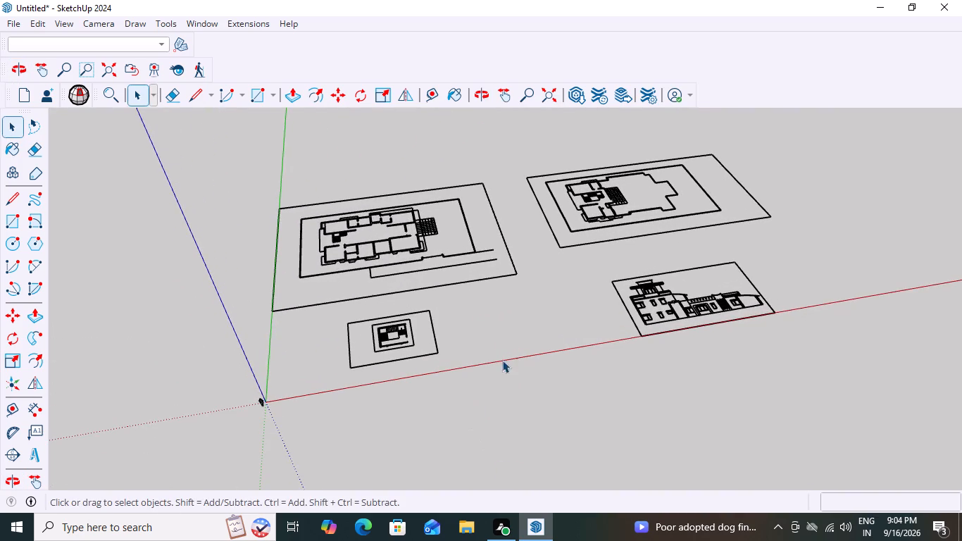
middle_drag(504, 321, 458, 394)
scroll(379, 155, up, 4)
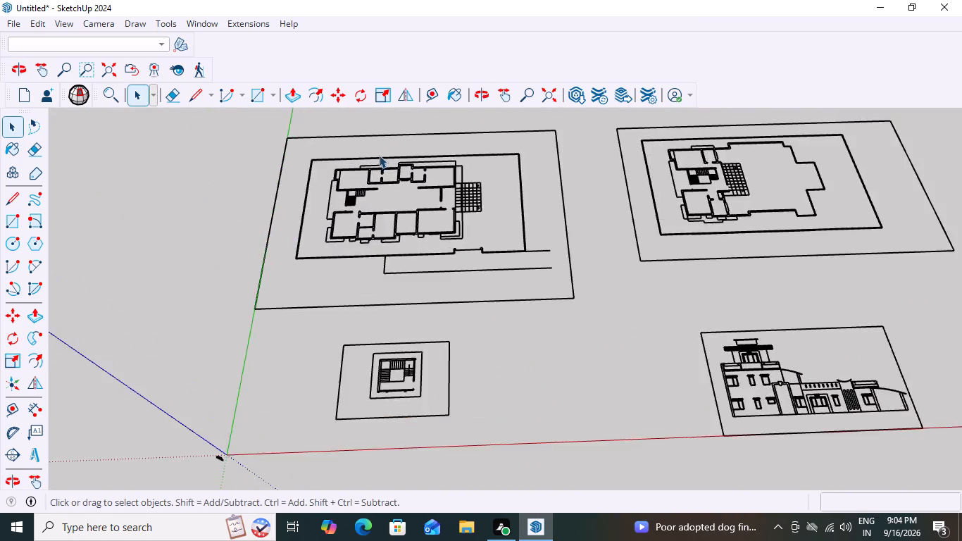
scroll(379, 155, up, 6)
scroll(373, 216, down, 12)
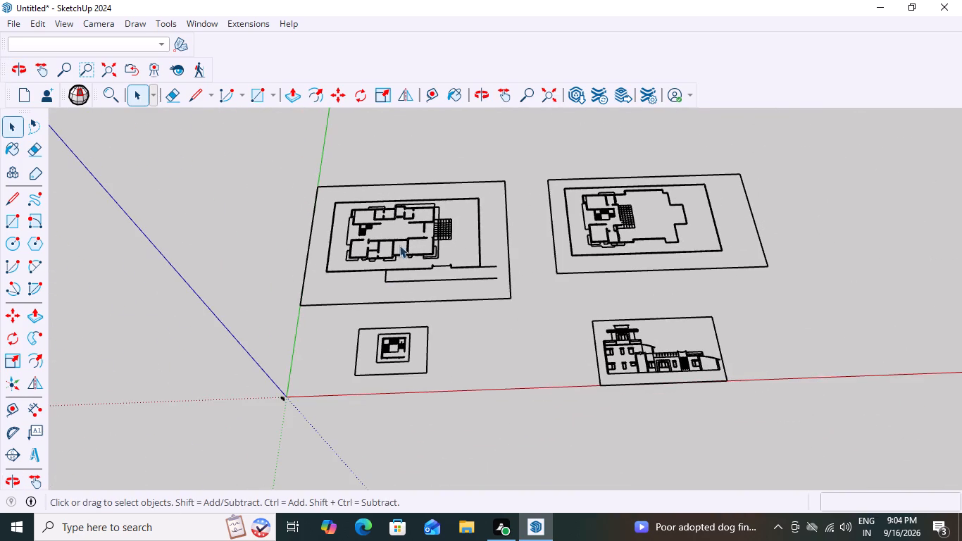
middle_drag(389, 239, 431, 187)
scroll(399, 301, down, 2)
Delete the default human scale figure standing at the origin.
middle_drag(363, 370, 379, 277)
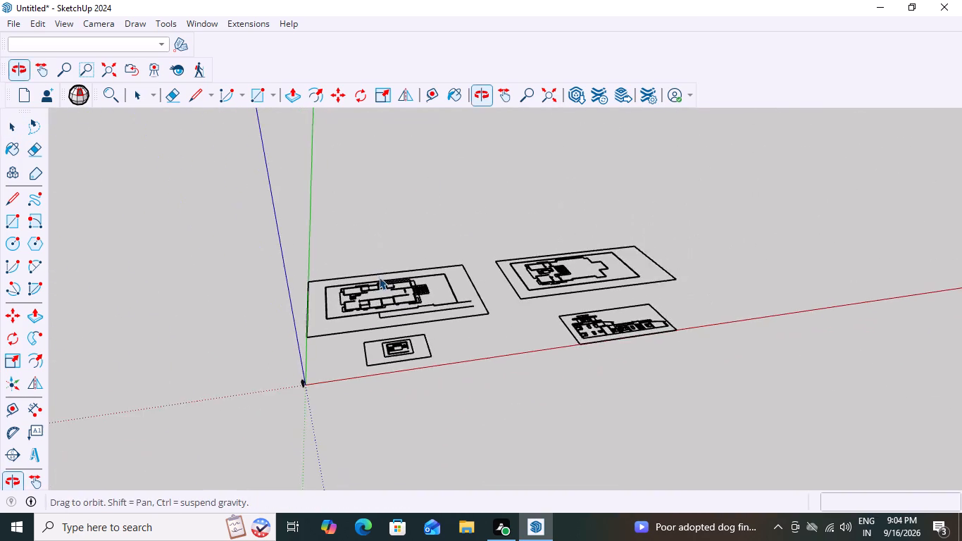
middle_drag(379, 277, 380, 277)
scroll(294, 395, up, 18)
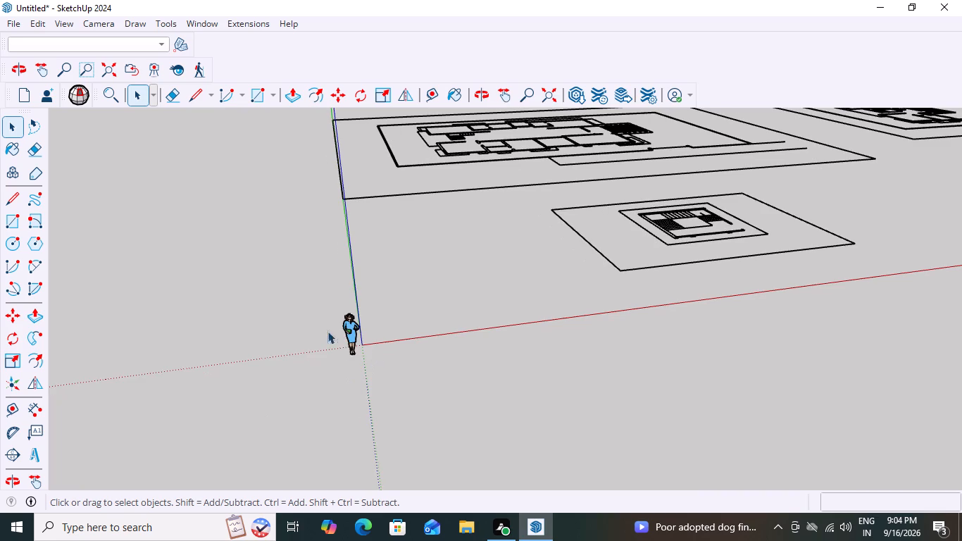
click(350, 339)
key(Delete)
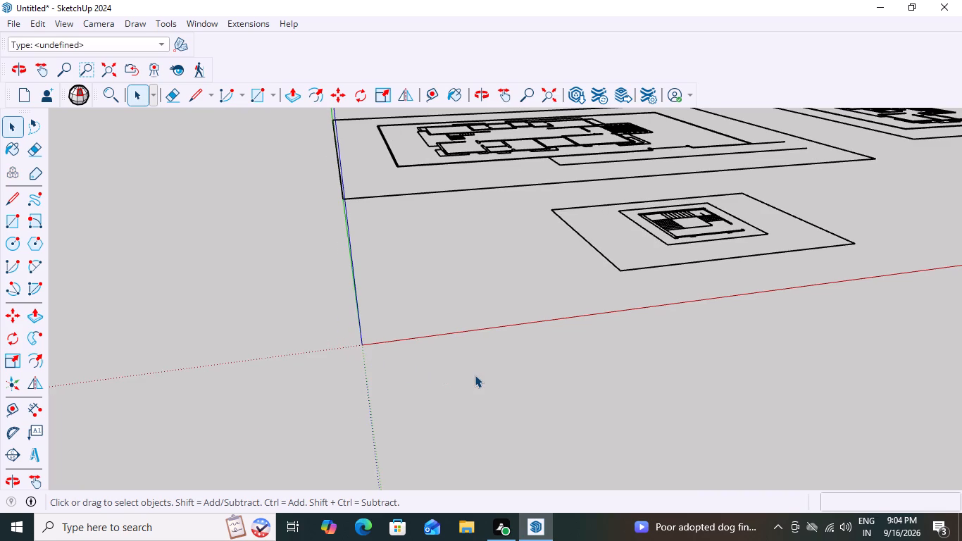
Inspect the imported drawing sheets from several angles, ending close on the large floor plan with the boundary wall.
scroll(475, 375, down, 20)
scroll(475, 375, down, 6)
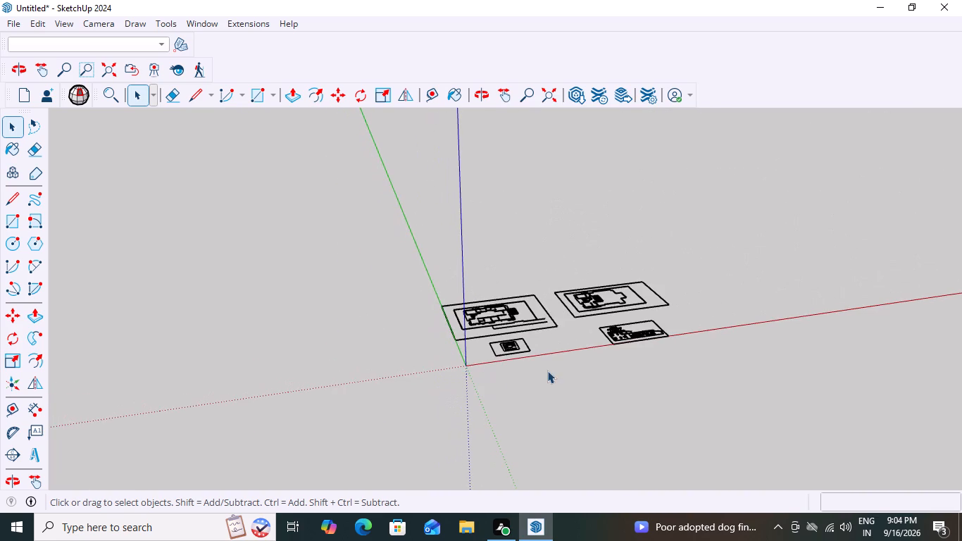
scroll(547, 371, down, 1)
middle_drag(547, 371, 475, 396)
scroll(457, 302, up, 9)
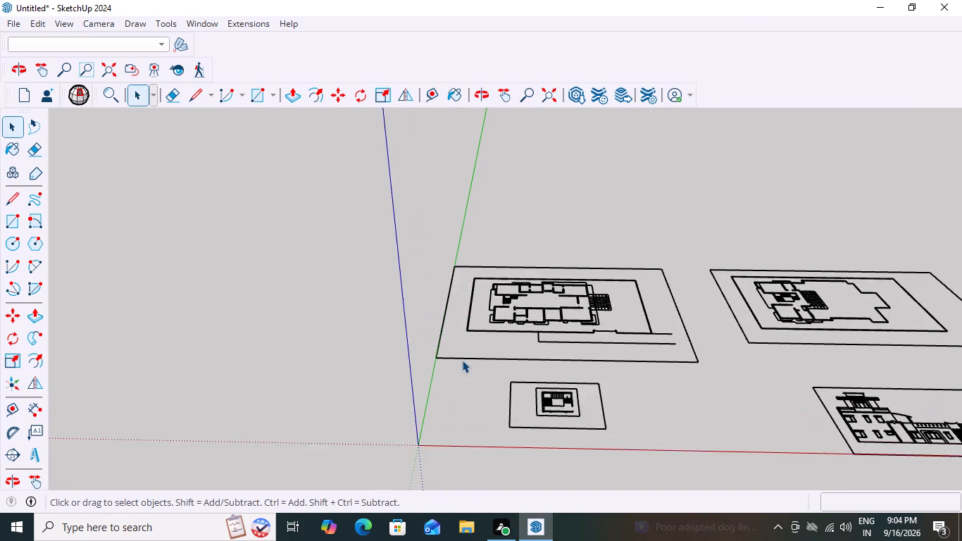
scroll(462, 360, down, 14)
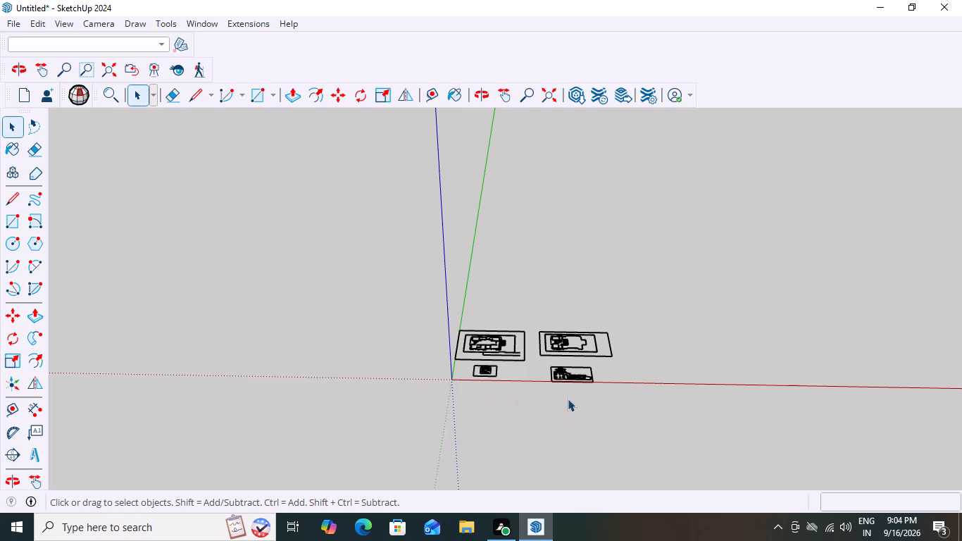
middle_drag(518, 380, 633, 390)
scroll(568, 376, up, 9)
scroll(546, 355, down, 2)
scroll(546, 355, up, 5)
middle_drag(546, 355, 474, 393)
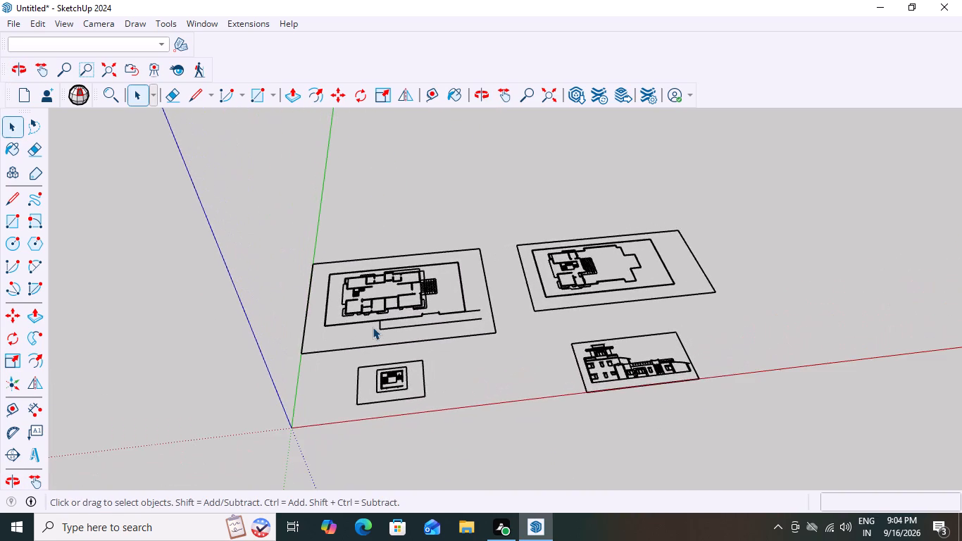
scroll(373, 327, up, 3)
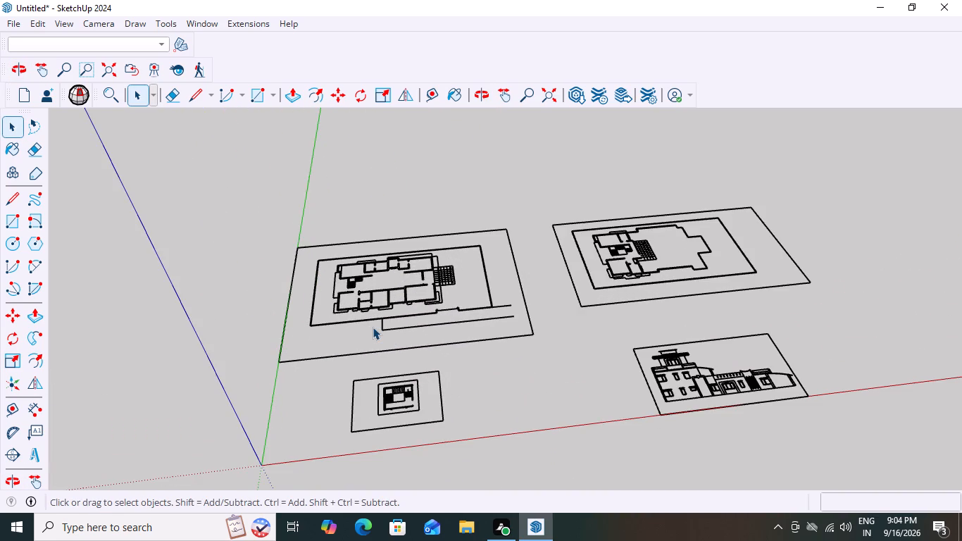
scroll(380, 267, up, 10)
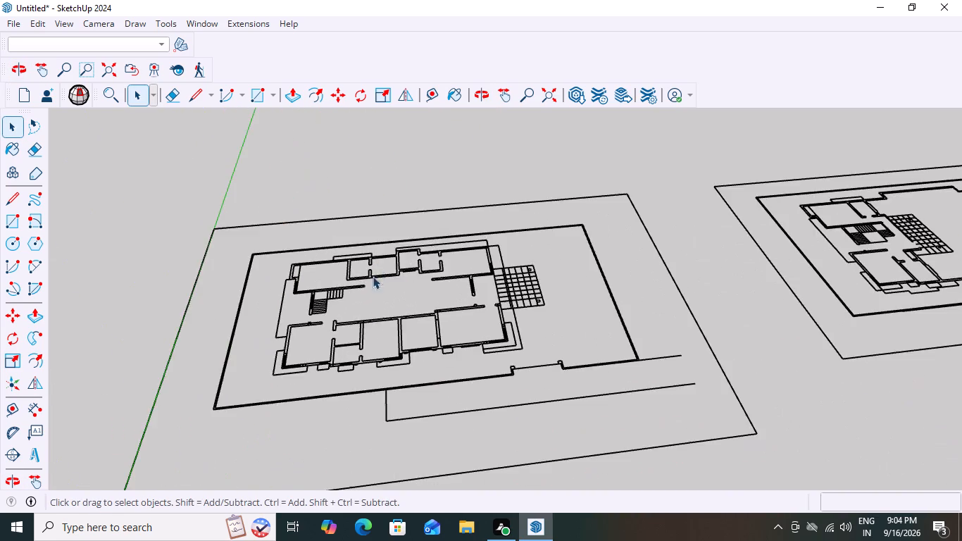
Examine the house layout inside the boundary wall on the large floor plan from several angles and distances.
scroll(373, 276, up, 3)
middle_drag(477, 301, 433, 340)
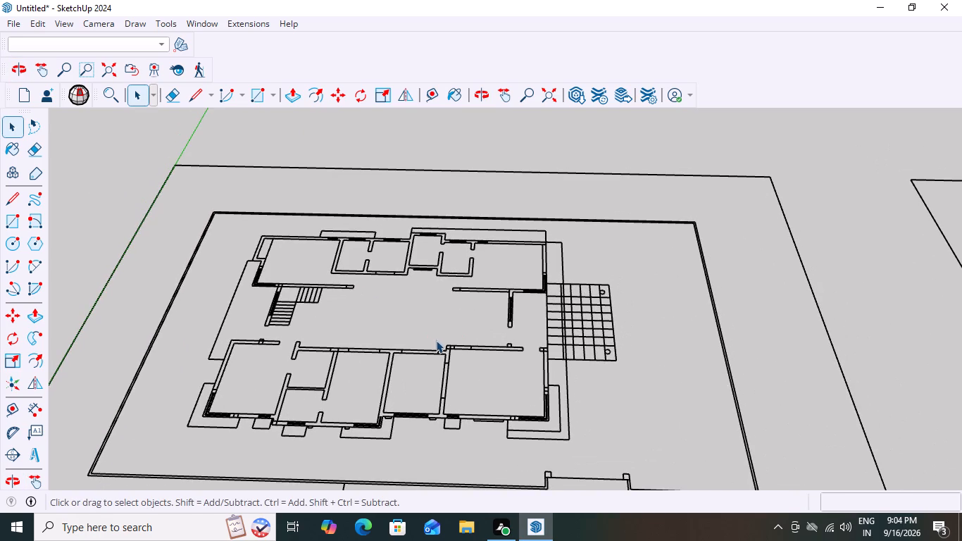
middle_drag(450, 345, 530, 316)
scroll(513, 325, down, 3)
middle_click(499, 334)
middle_drag(496, 336, 458, 348)
scroll(496, 336, down, 1)
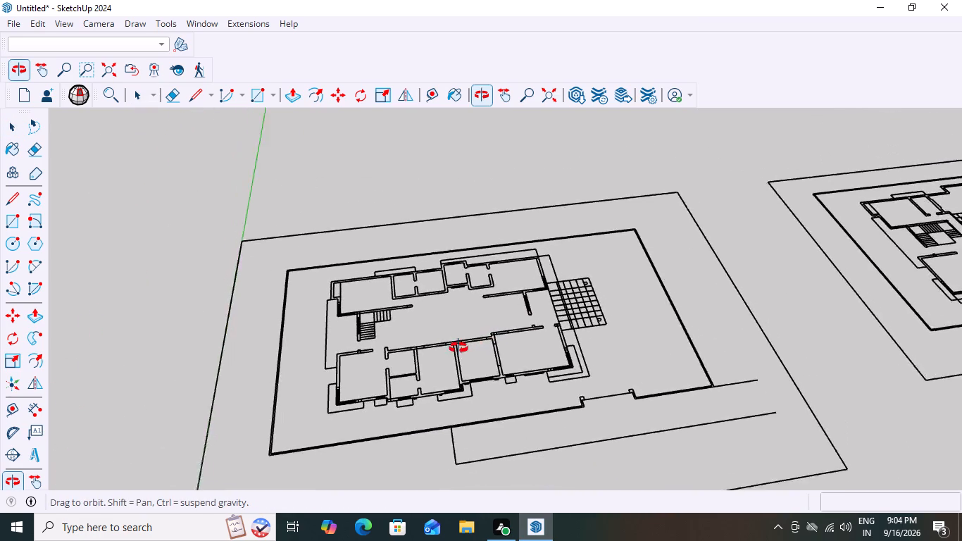
middle_drag(458, 348, 421, 359)
scroll(440, 321, up, 7)
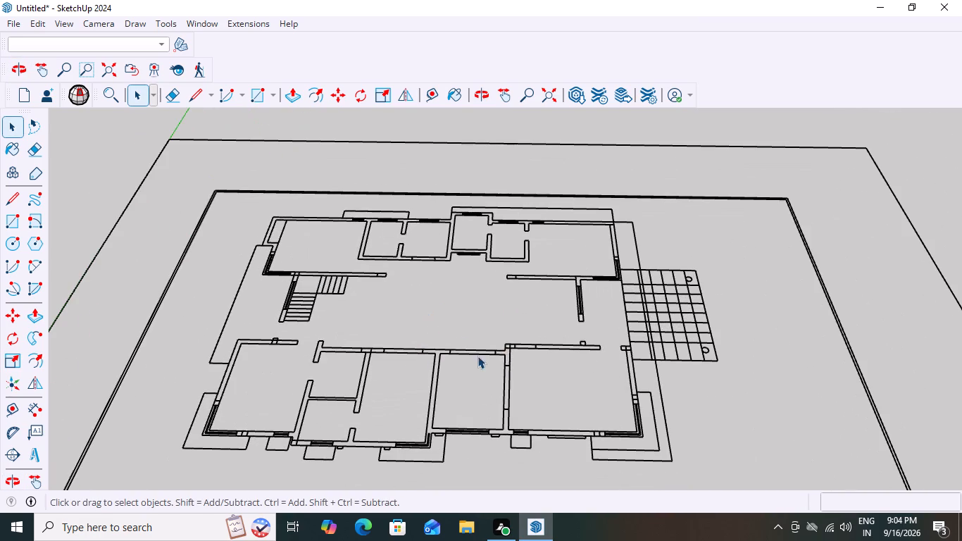
middle_drag(522, 368, 525, 386)
scroll(525, 386, down, 3)
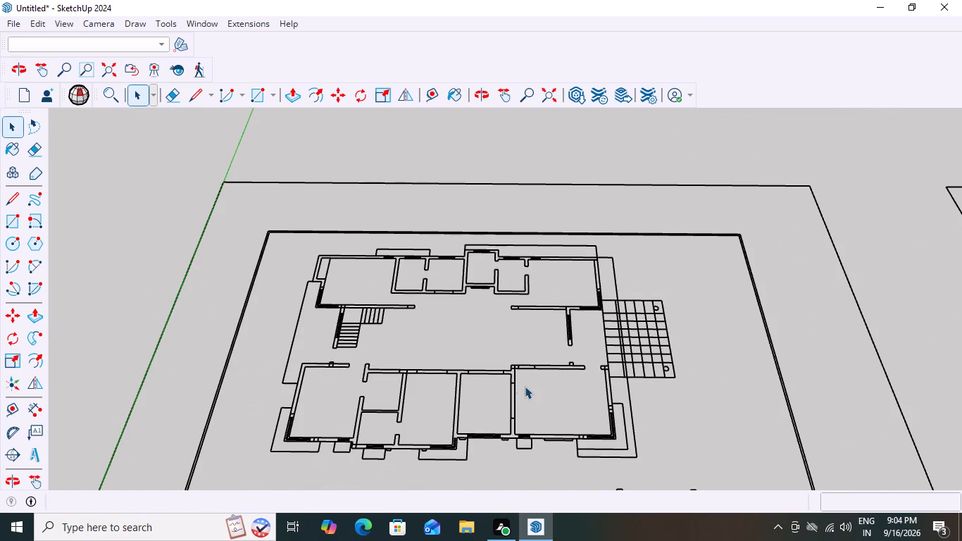
Start tracing the house's outer outline with a 4191 mm line past the staircase, from the wall stub opposite to the stair wall's upper corner.
key(l)
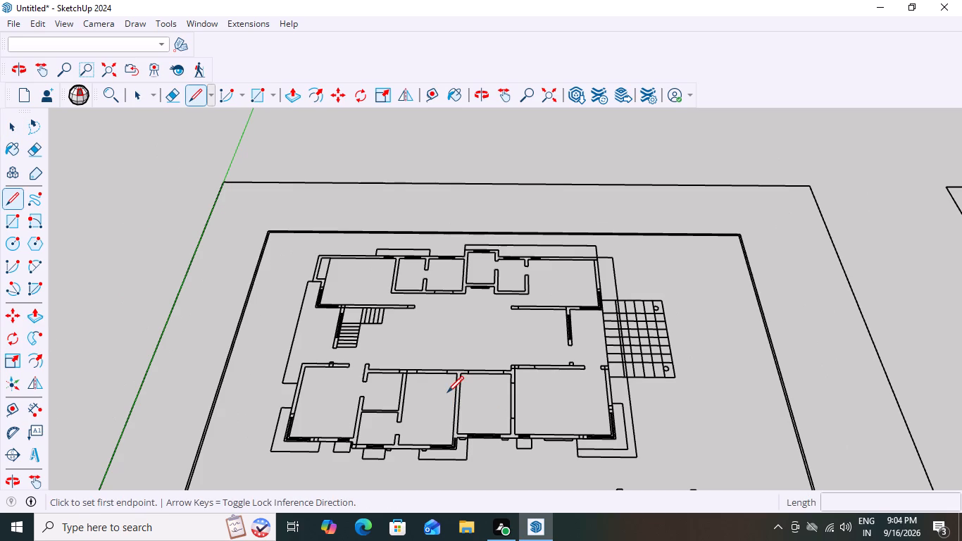
scroll(725, 124, down, 4)
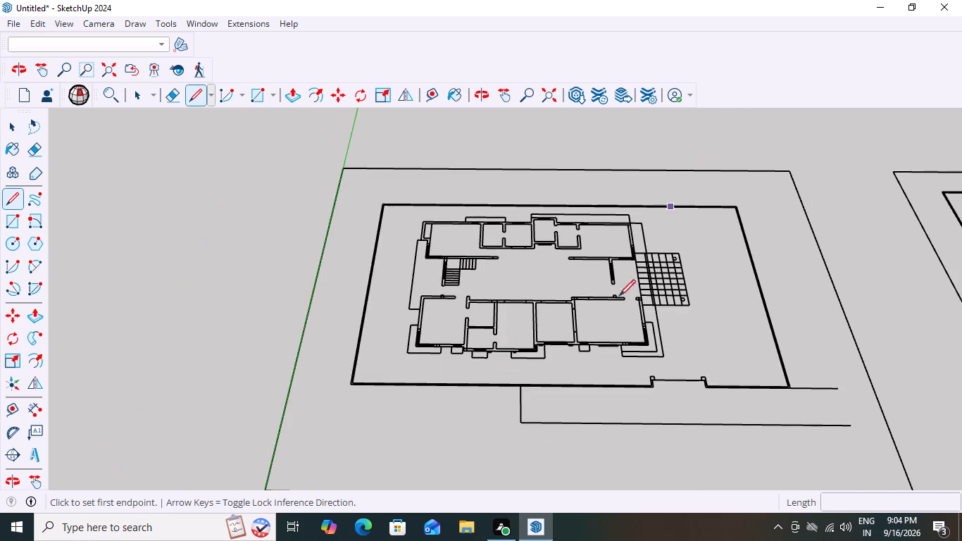
scroll(590, 204, up, 3)
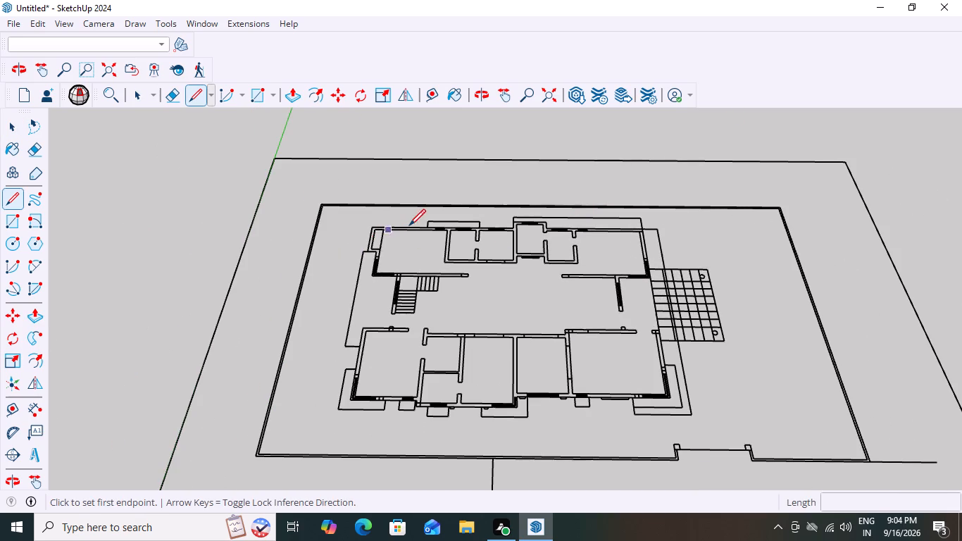
scroll(411, 225, up, 2)
scroll(599, 386, down, 2)
scroll(815, 441, up, 1)
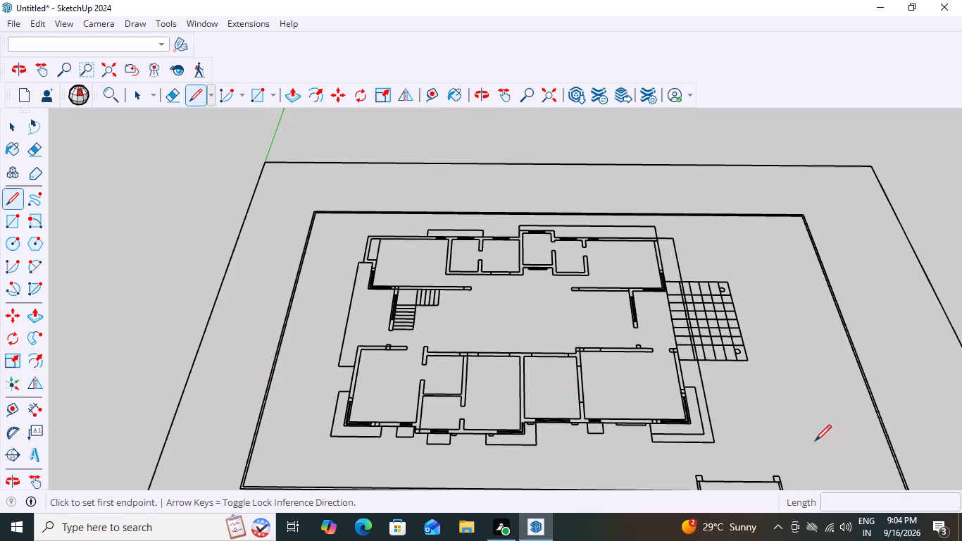
scroll(358, 225, up, 5)
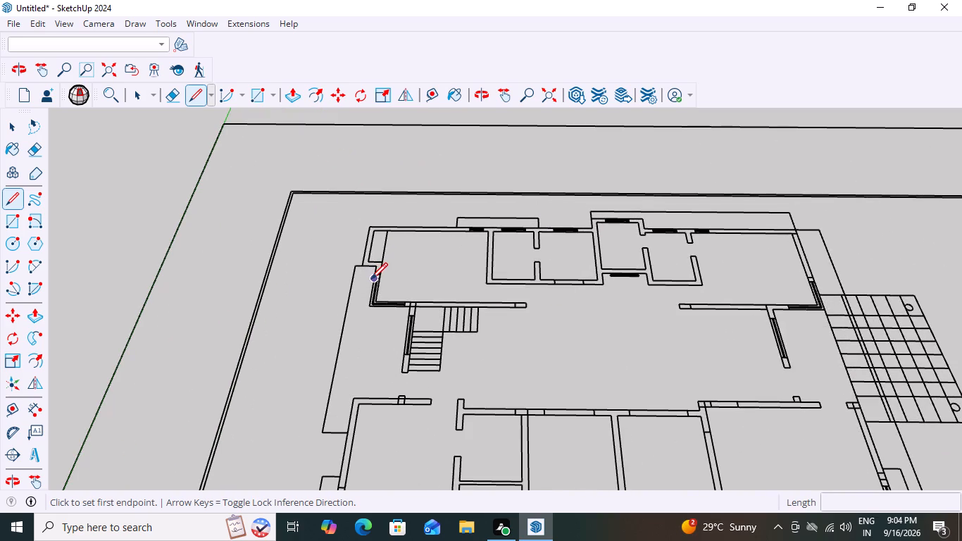
scroll(365, 228, up, 1)
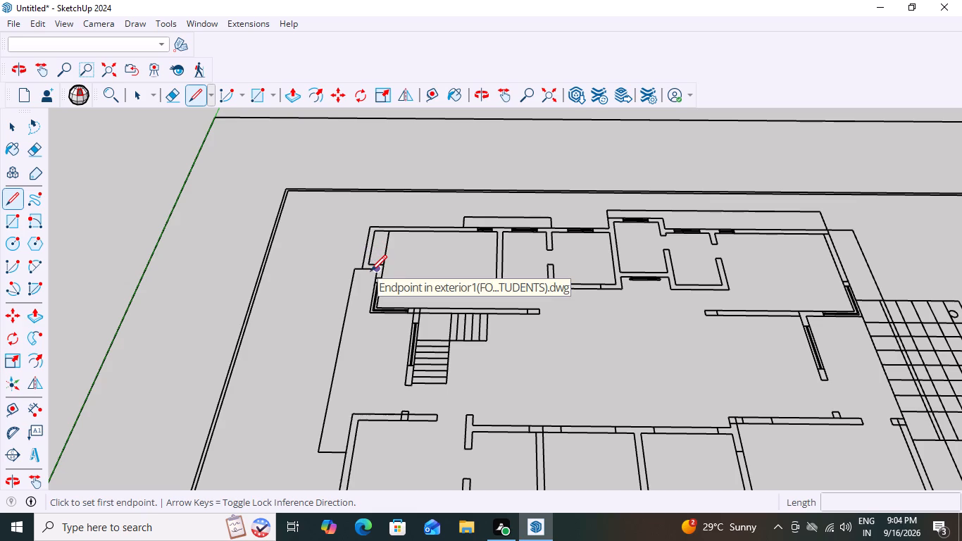
scroll(370, 301, down, 8)
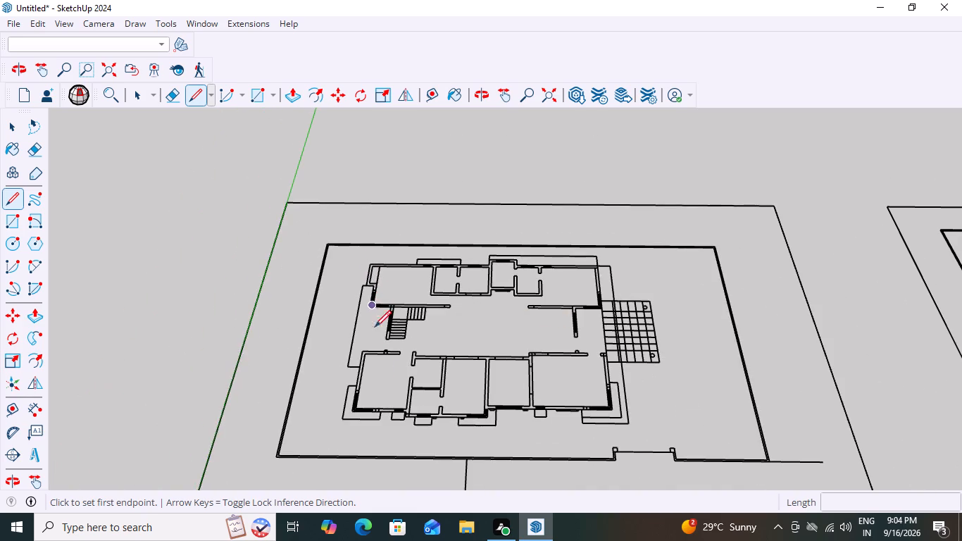
scroll(573, 484, up, 5)
scroll(586, 482, down, 8)
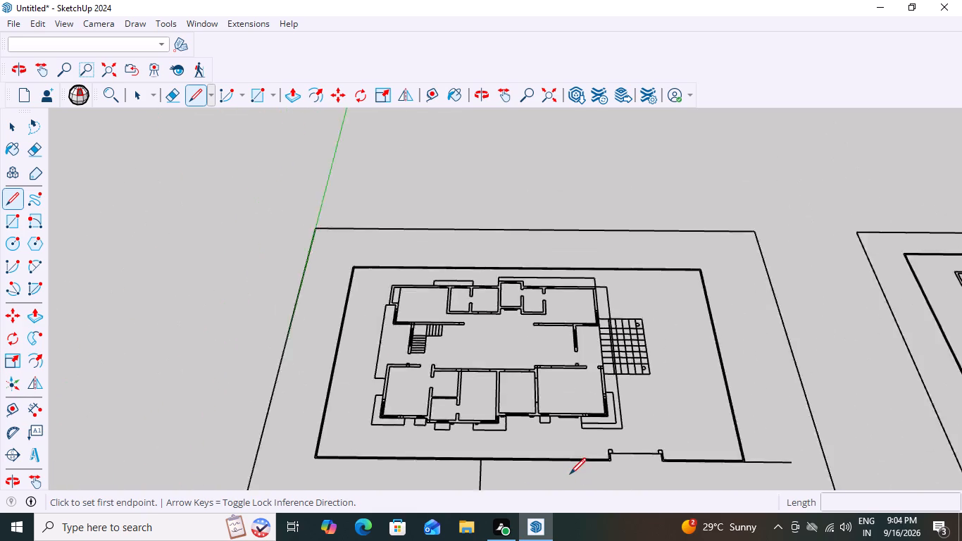
scroll(570, 474, down, 5)
scroll(675, 473, up, 2)
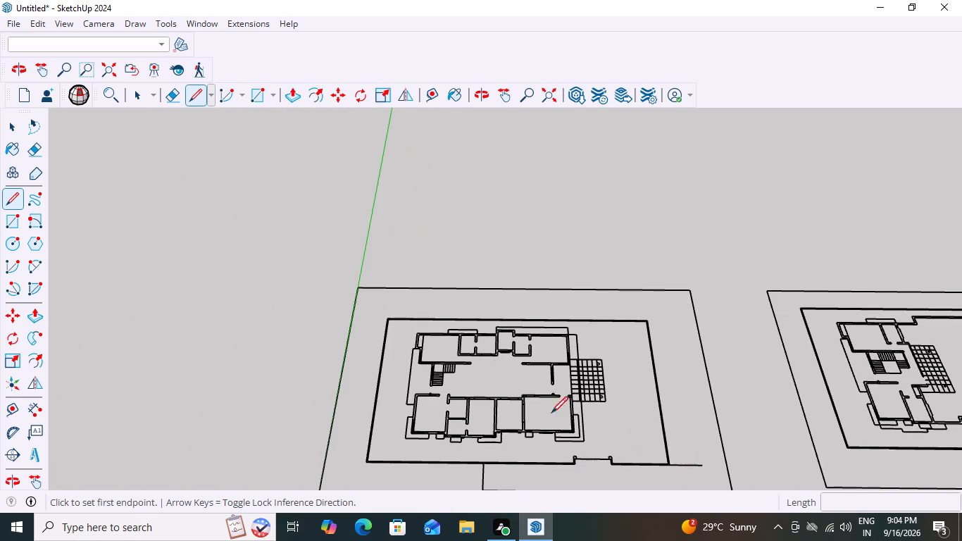
scroll(435, 380, up, 8)
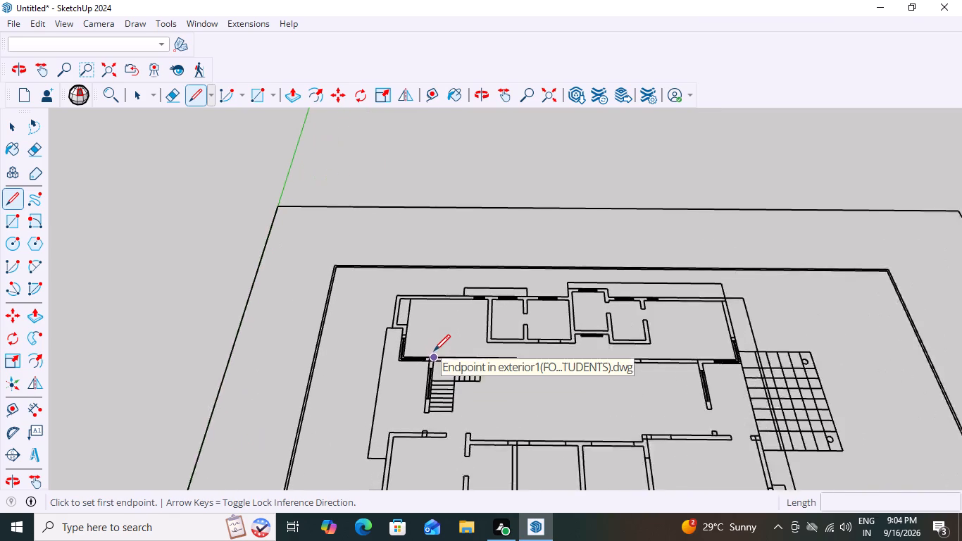
scroll(434, 351, up, 3)
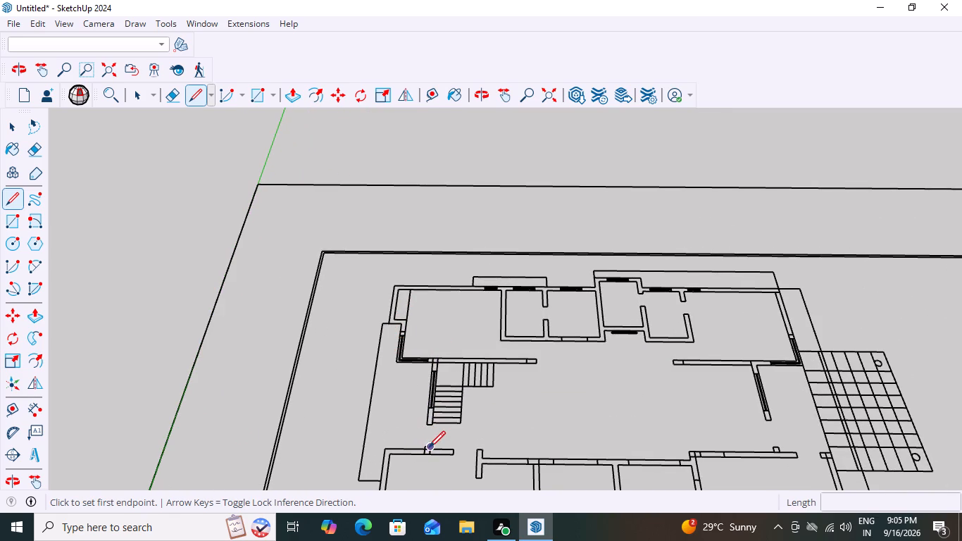
scroll(429, 447, up, 3)
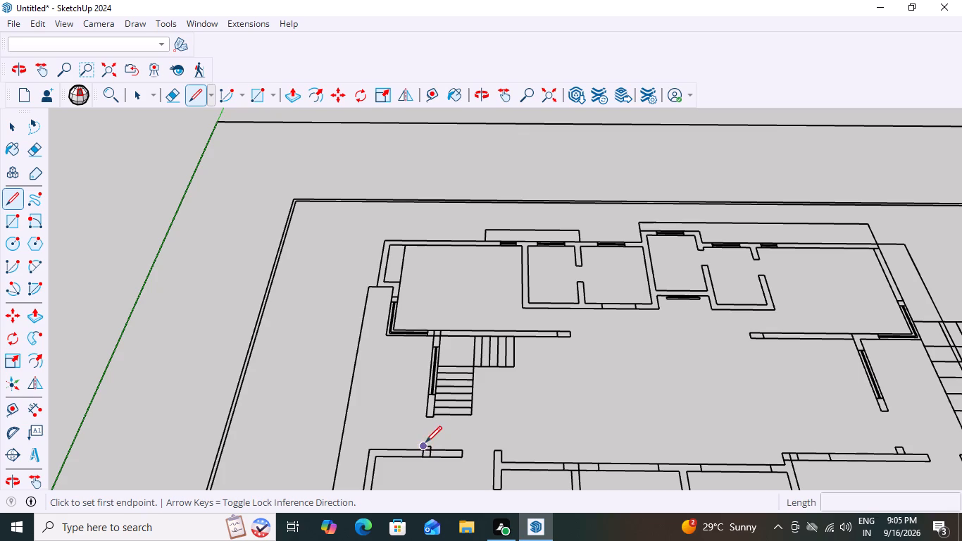
click(423, 449)
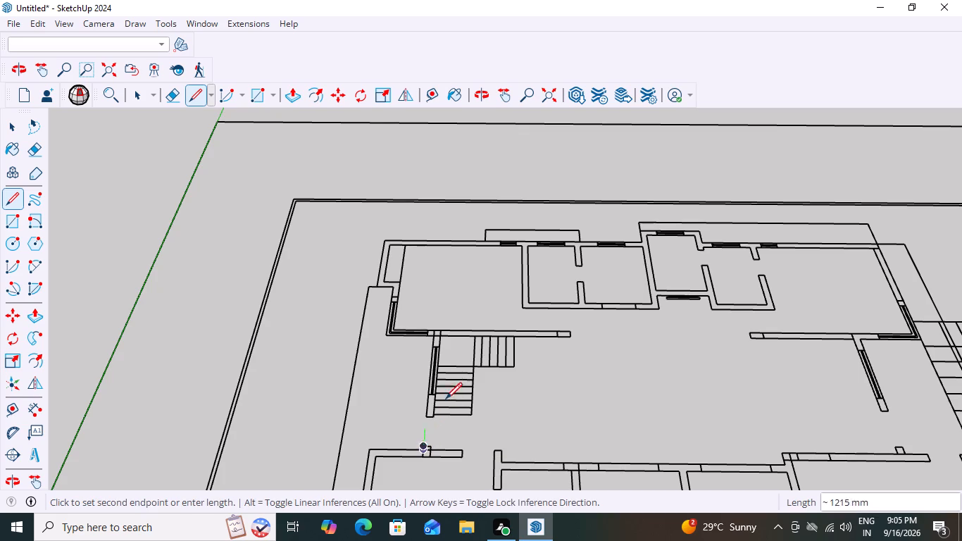
click(433, 336)
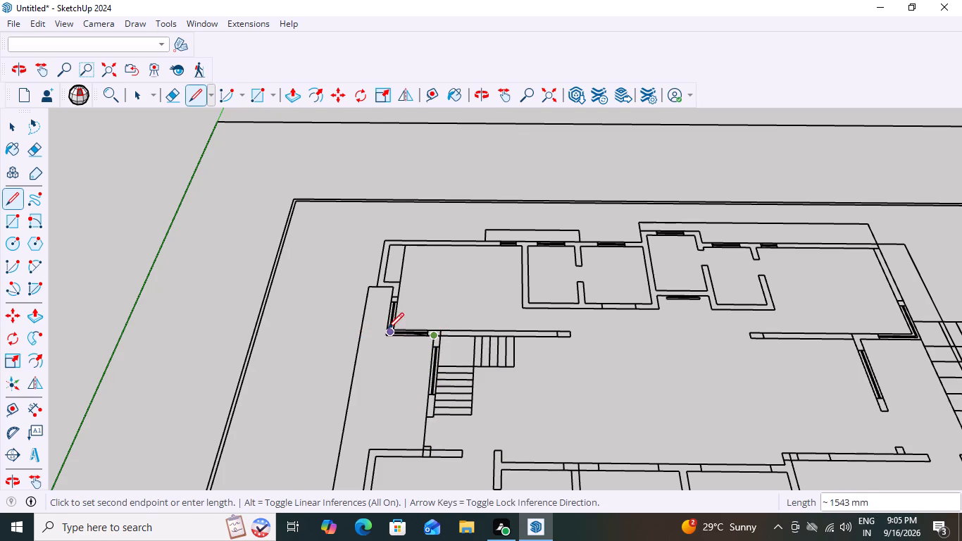
Trace the stepped outer corner of the room beside the staircase with segments of about 1676, 2134, 610 and 2286 mm.
scroll(447, 347, up, 5)
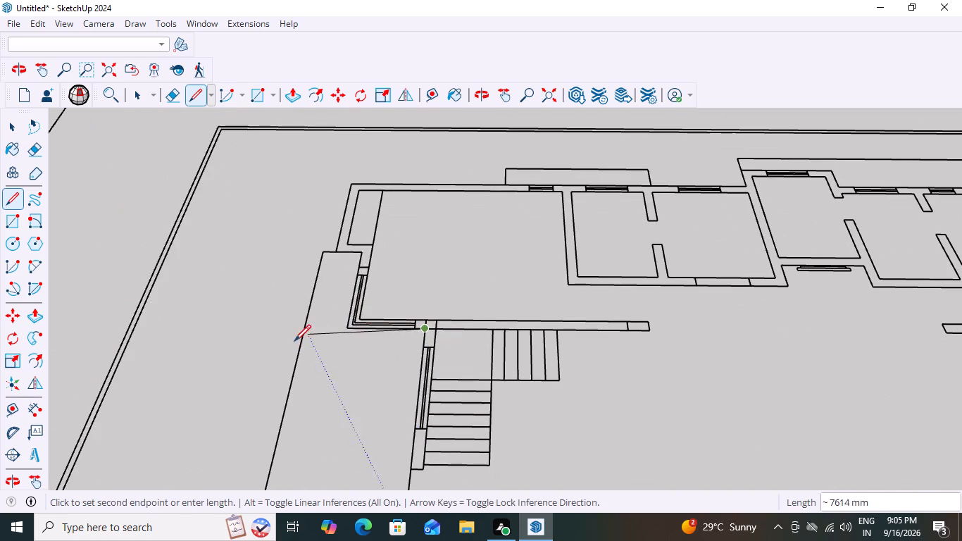
click(348, 330)
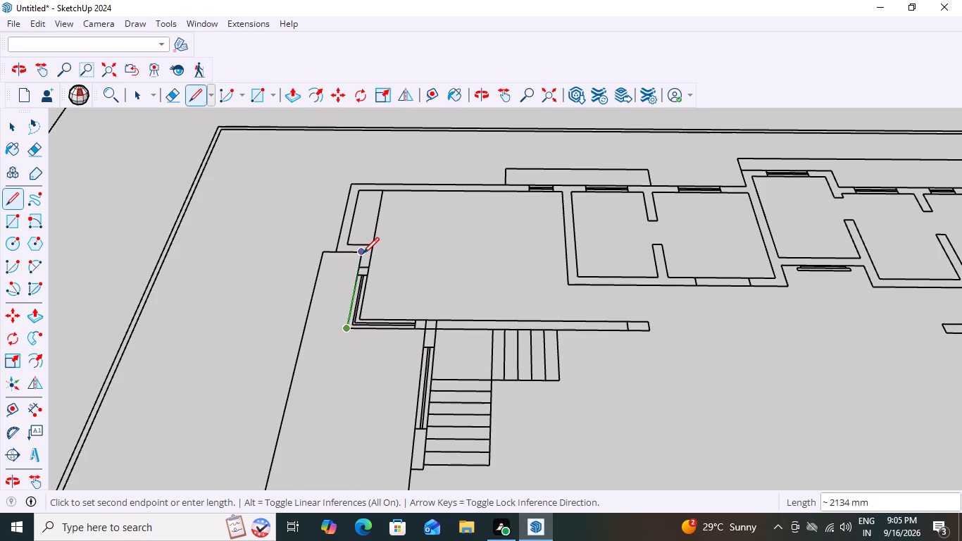
click(362, 253)
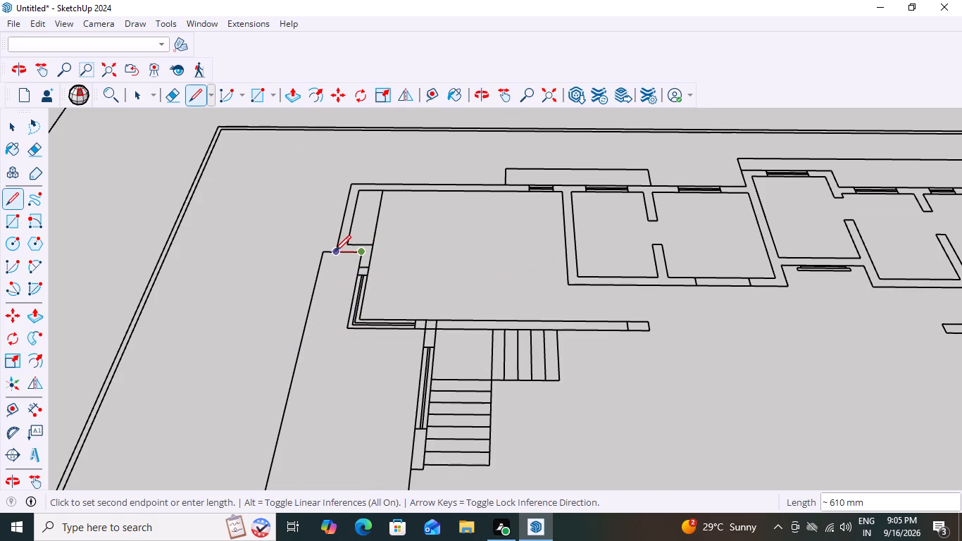
click(335, 251)
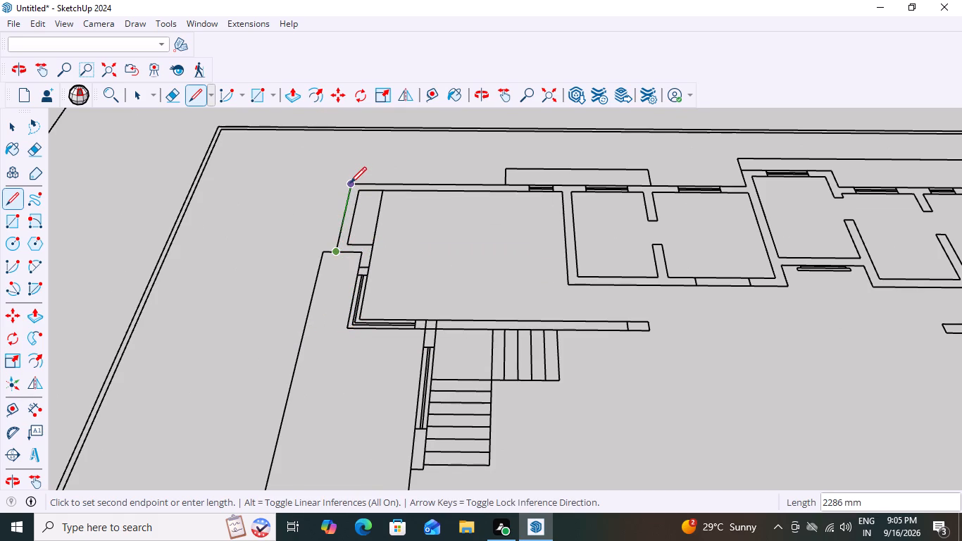
click(350, 183)
Continue the outline along the long rear wall and around the projecting small room, whose outer edge is about 2362 mm.
scroll(350, 183, down, 4)
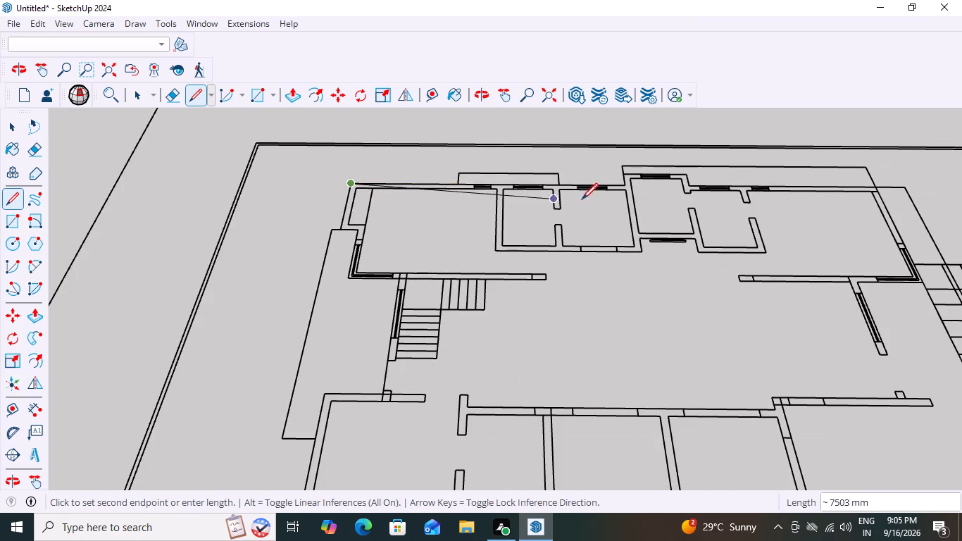
scroll(621, 189, up, 7)
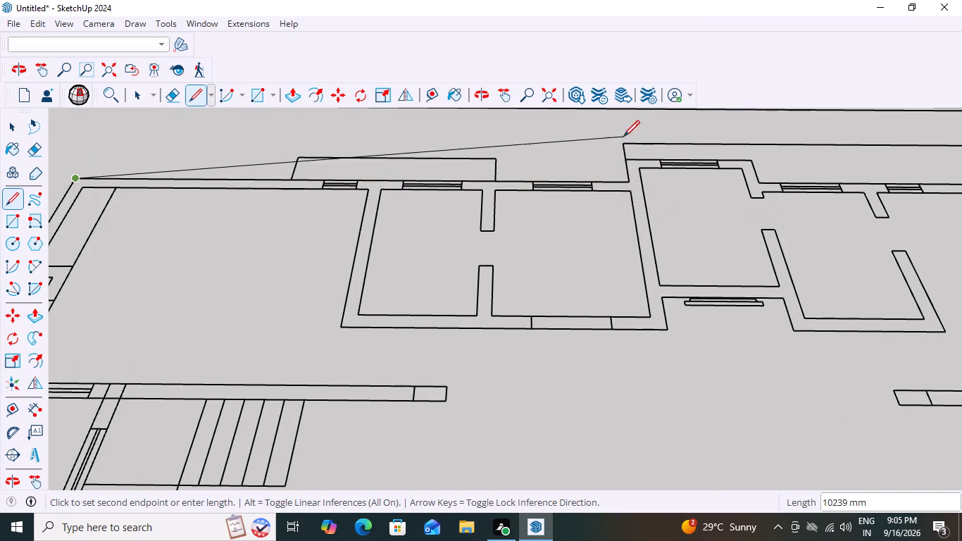
click(628, 182)
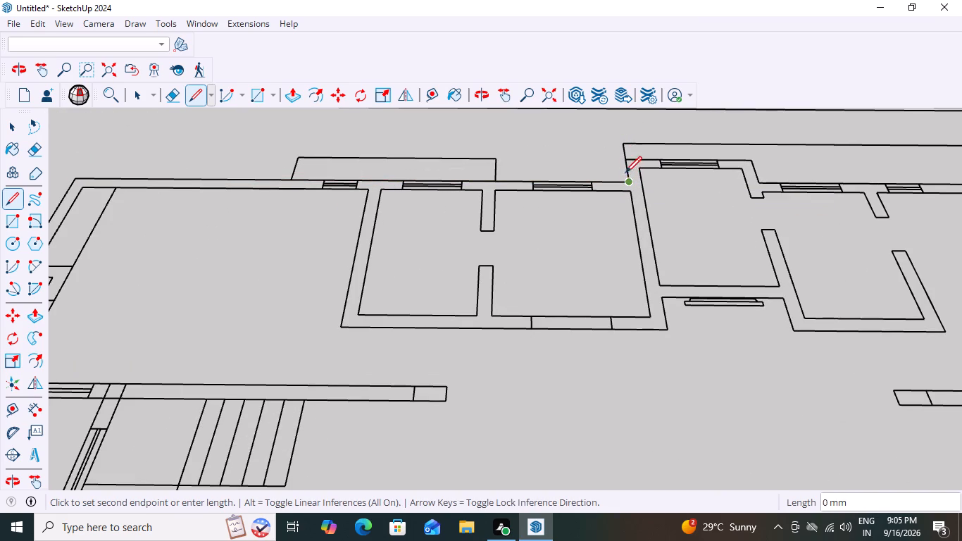
click(625, 161)
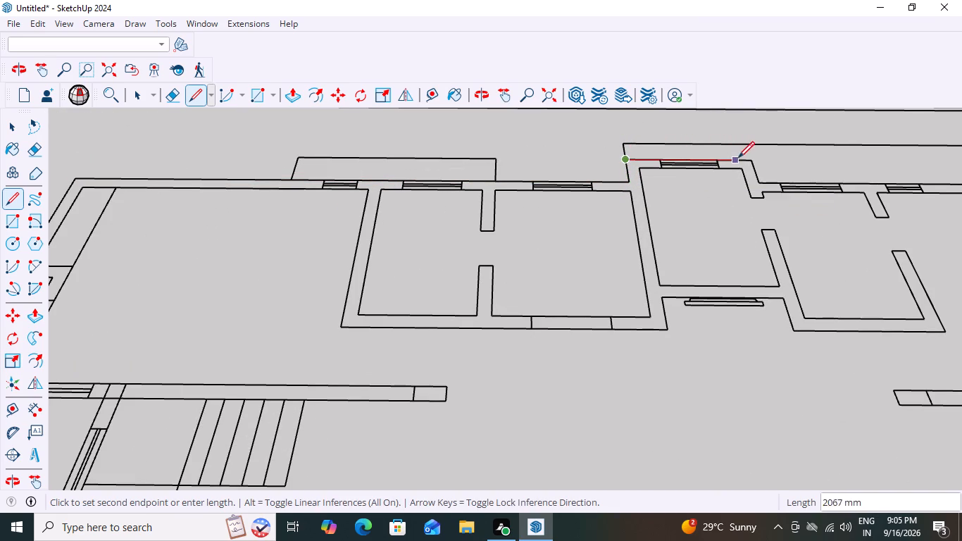
click(750, 162)
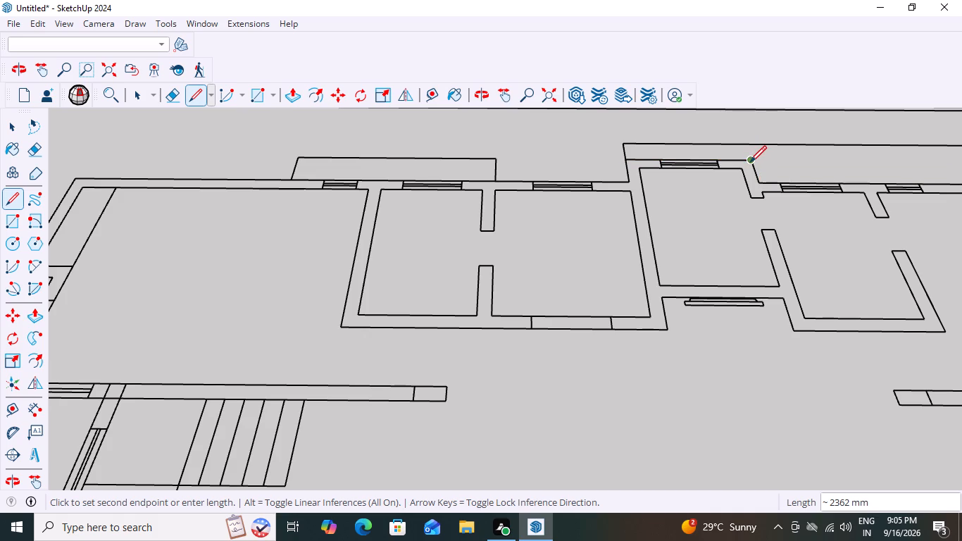
click(758, 183)
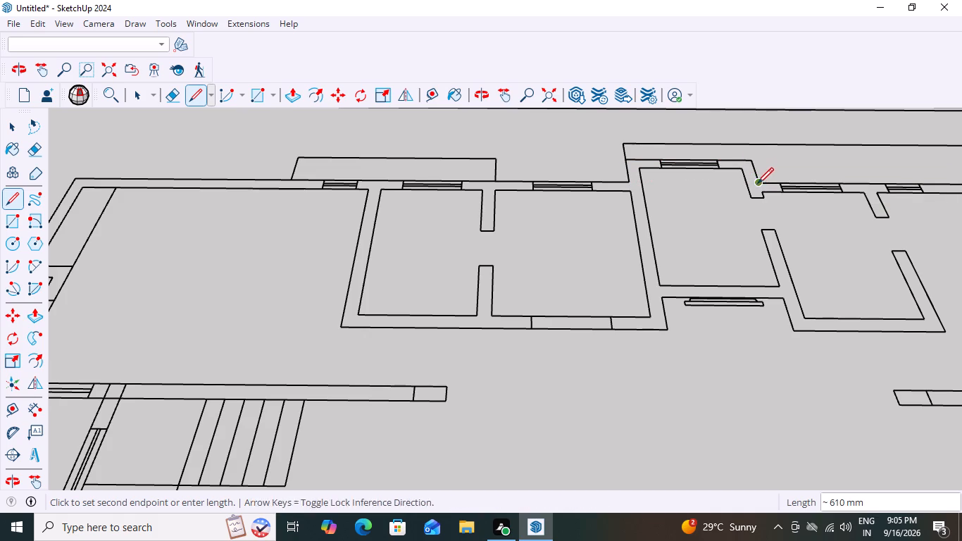
Trace the remaining rear wall for 6858 mm and the end wall for about 4420 mm to the corner beside the gridded area.
scroll(761, 188, down, 20)
scroll(761, 188, down, 2)
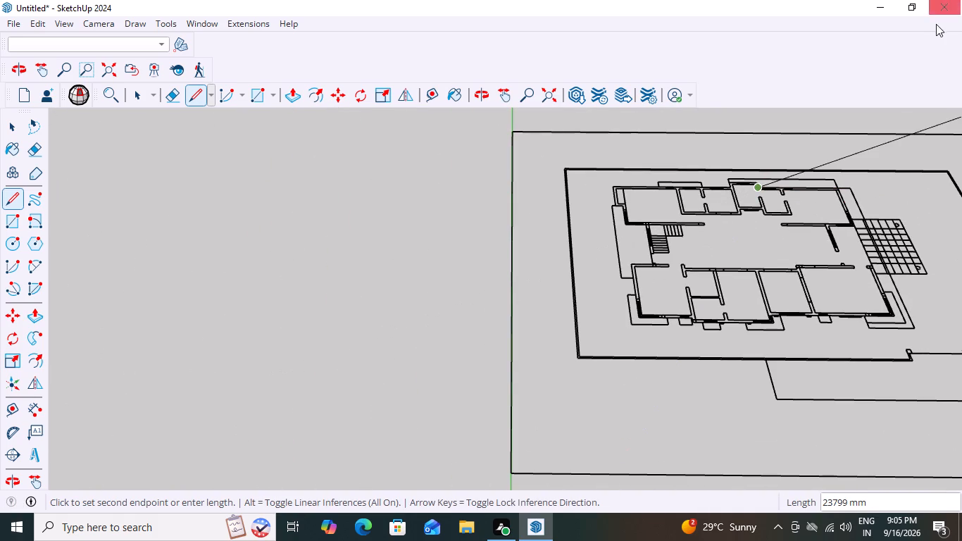
scroll(846, 180, up, 8)
scroll(867, 237, up, 4)
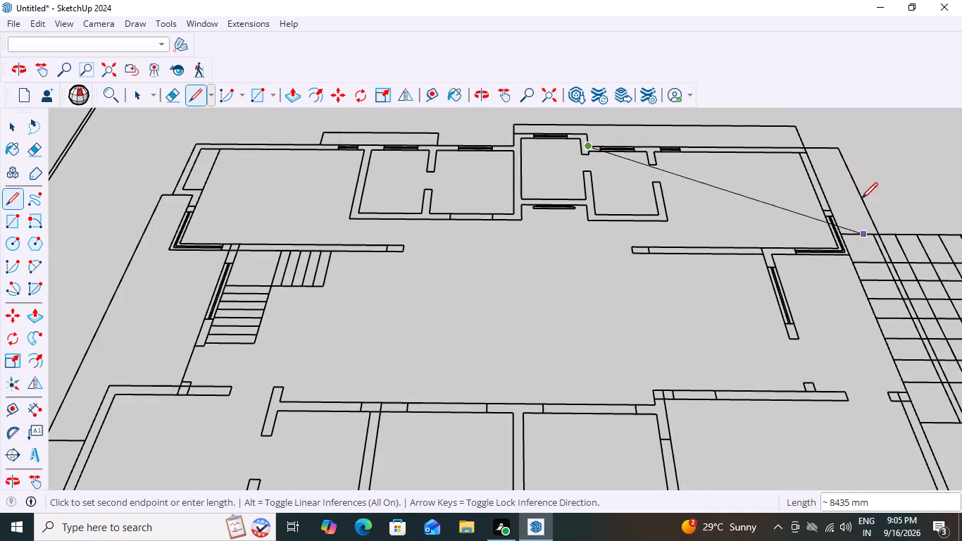
scroll(803, 157, up, 3)
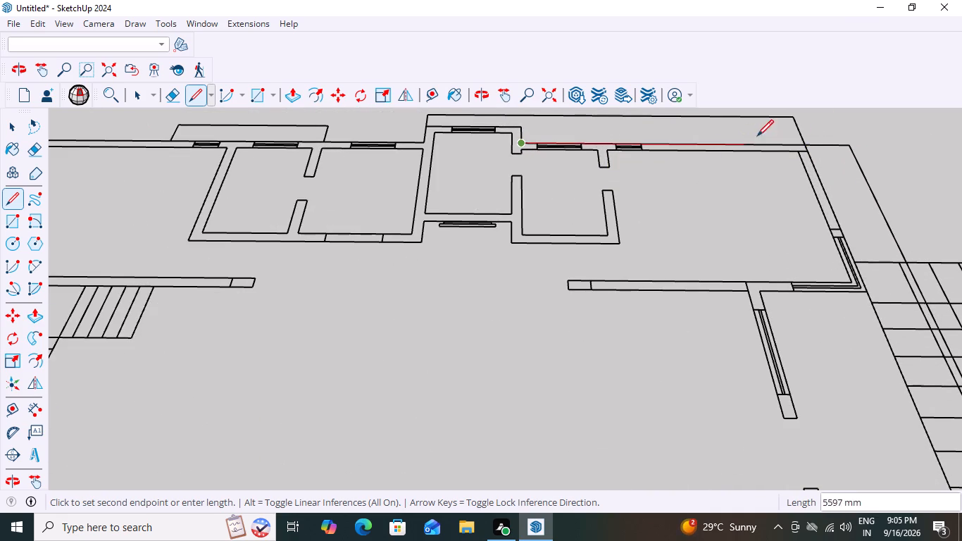
click(805, 147)
scroll(879, 342, up, 3)
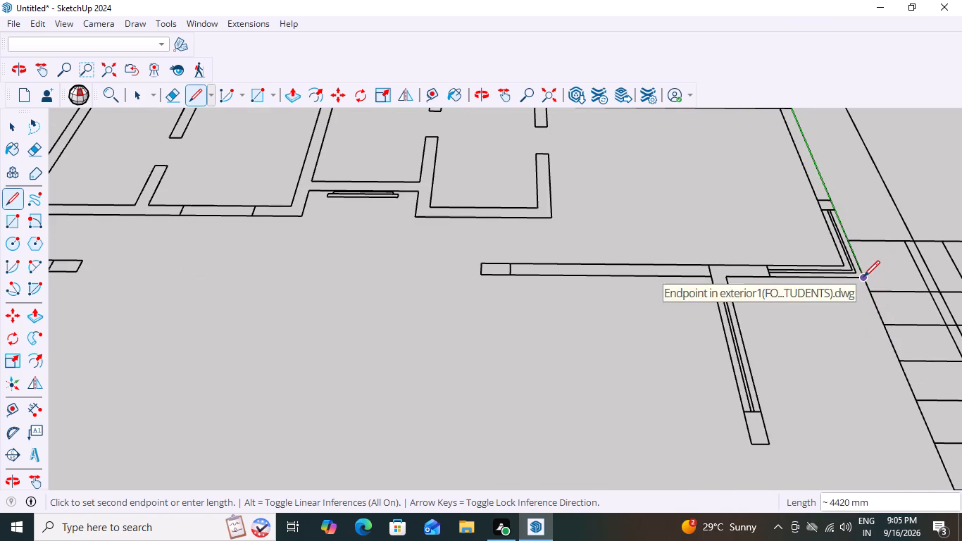
click(863, 277)
Continue the outline about 2134 mm back along the windowed wall and 4191 mm across the entrance recess to the opposite wall.
scroll(730, 274, down, 4)
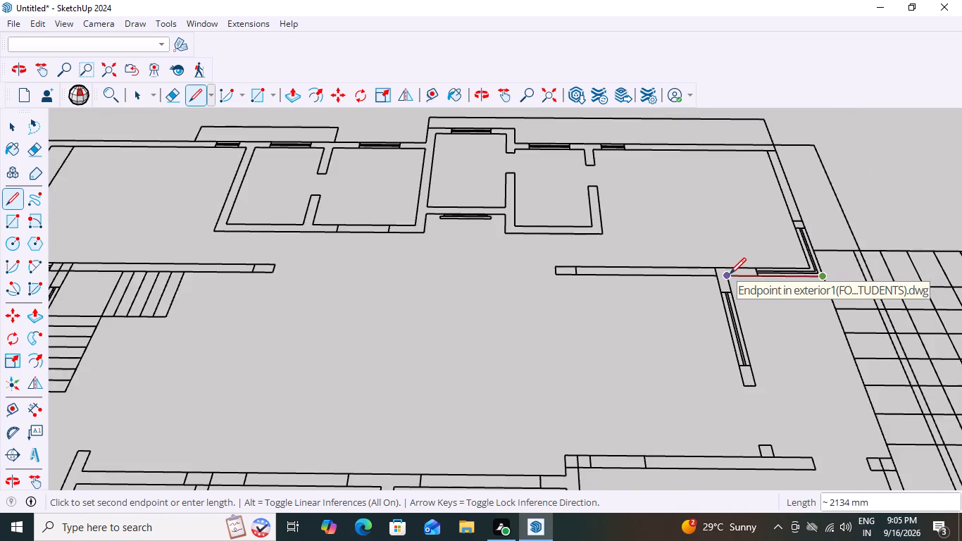
scroll(730, 274, down, 3)
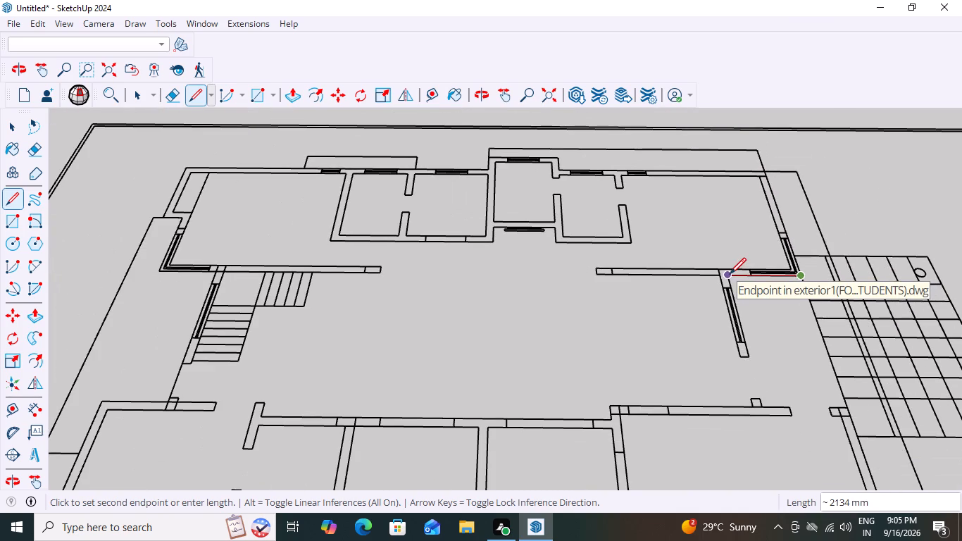
click(730, 274)
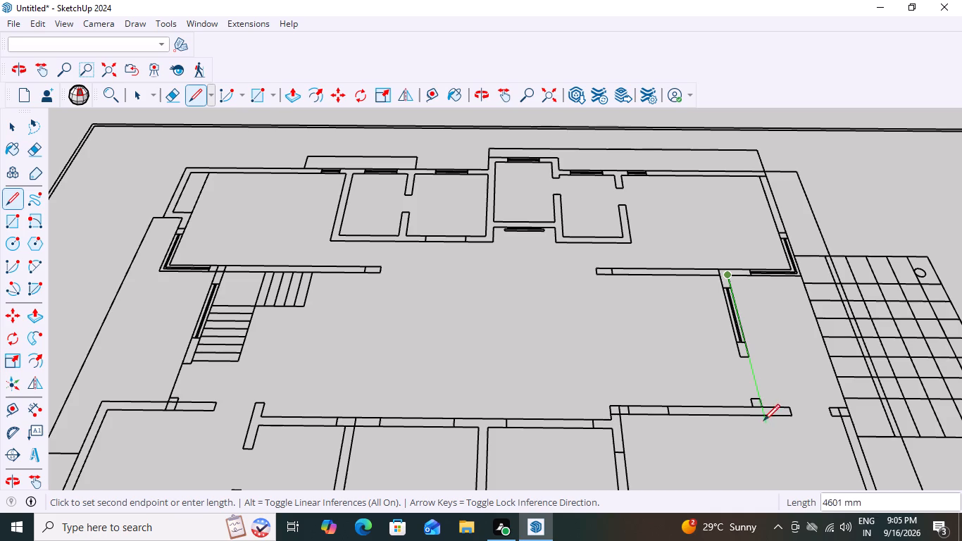
scroll(763, 406, down, 9)
scroll(780, 443, up, 7)
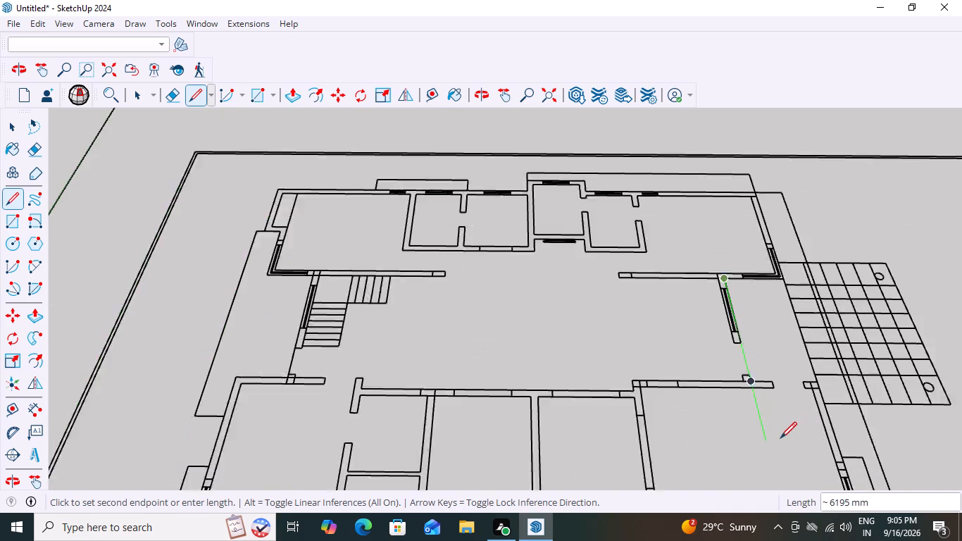
scroll(780, 438, up, 1)
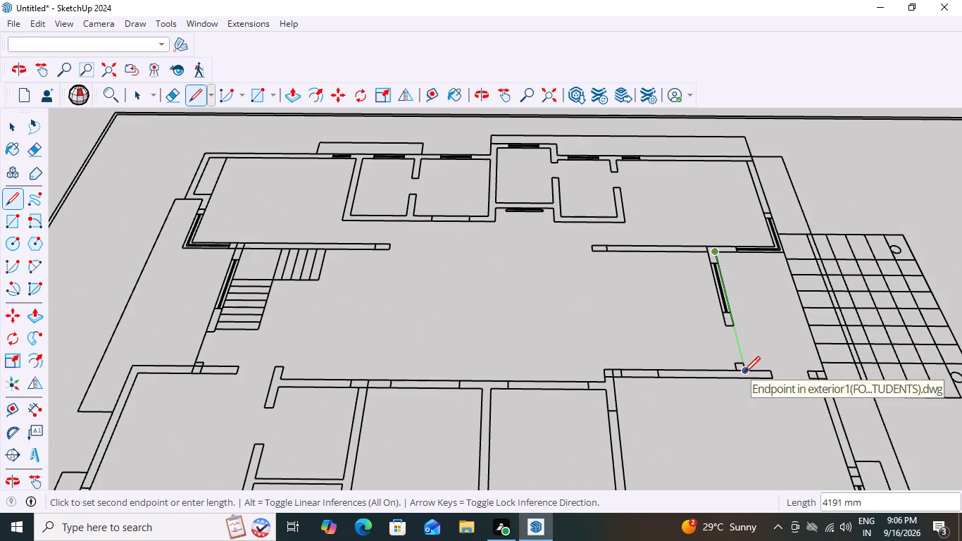
click(744, 370)
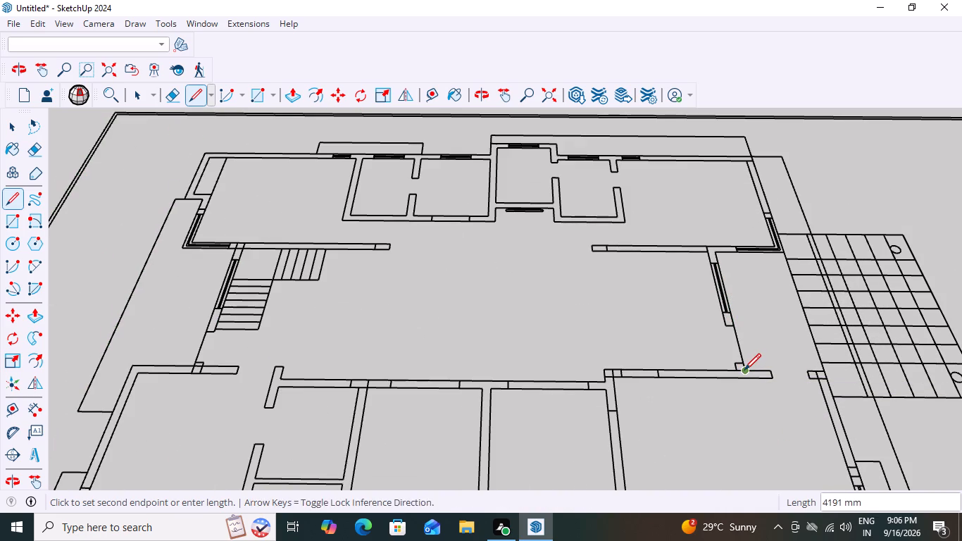
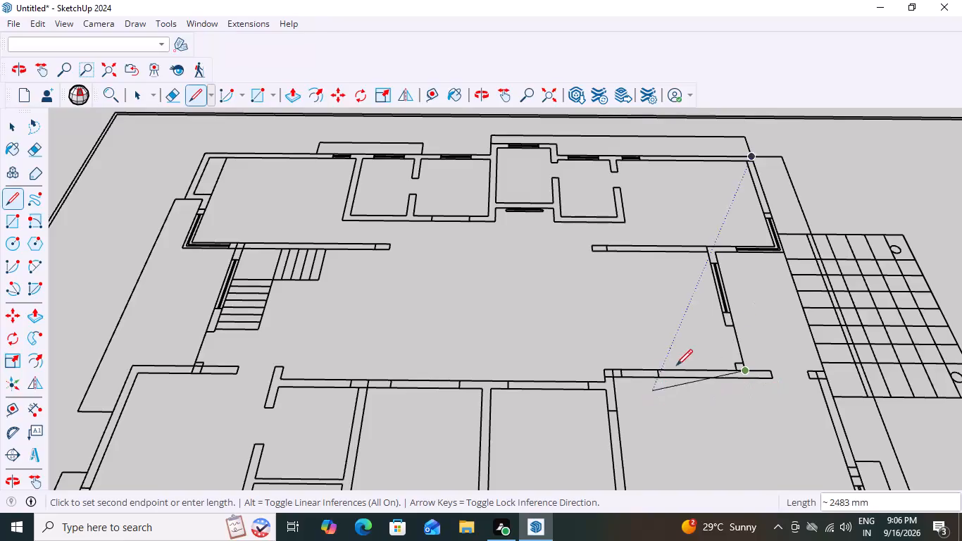
Continue the outline across the entrance opening to the large room's outer corner and along its side wall to the front corner.
scroll(689, 368, up, 4)
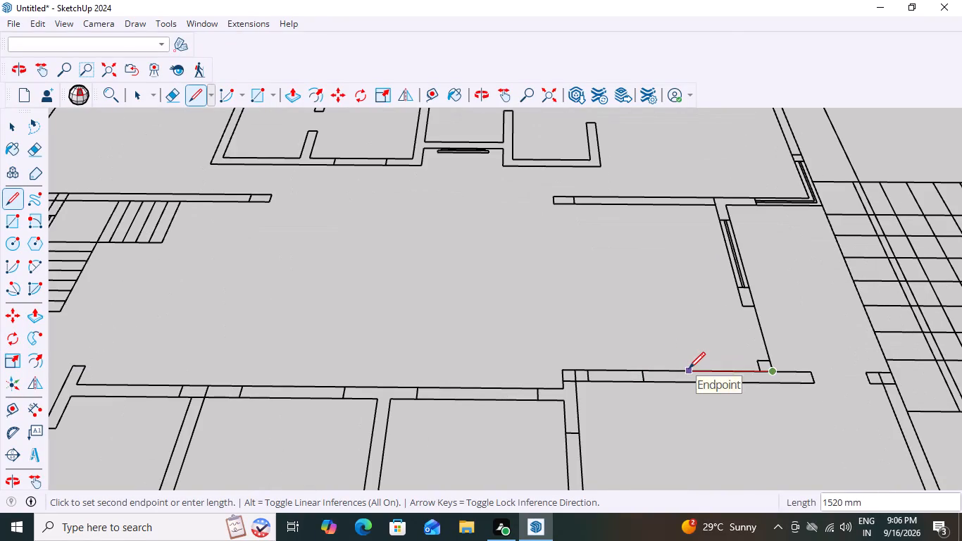
scroll(616, 402, down, 8)
scroll(646, 382, up, 2)
scroll(646, 382, down, 8)
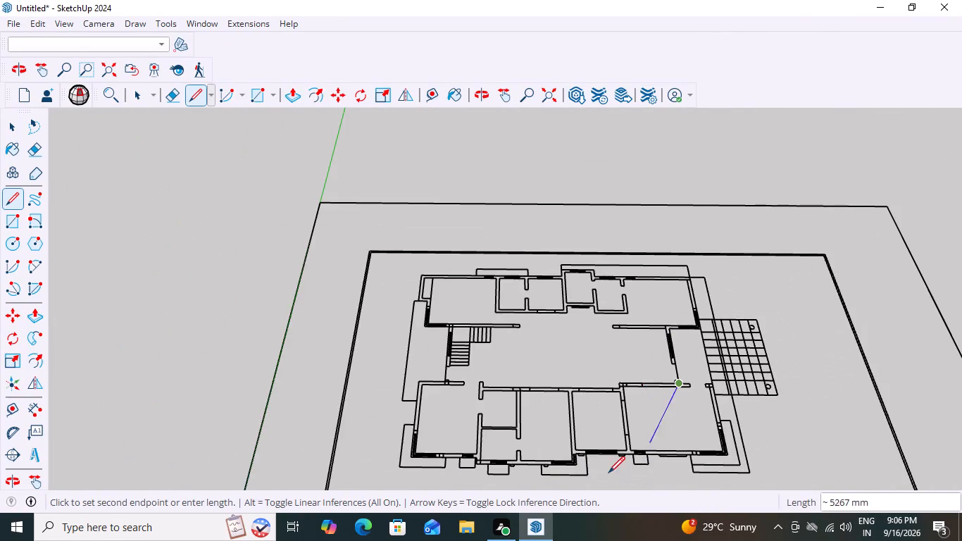
scroll(592, 475, up, 3)
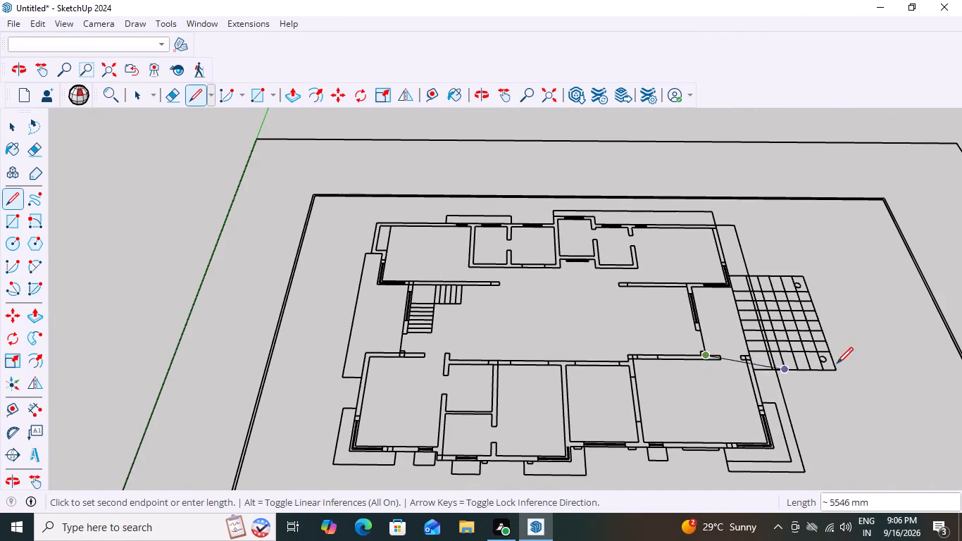
scroll(719, 376, up, 8)
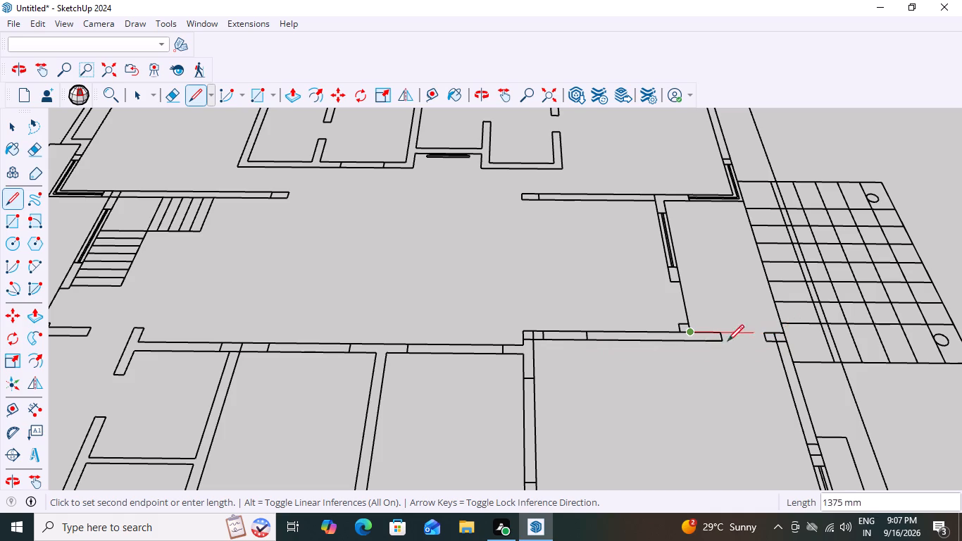
click(784, 333)
scroll(784, 333, down, 3)
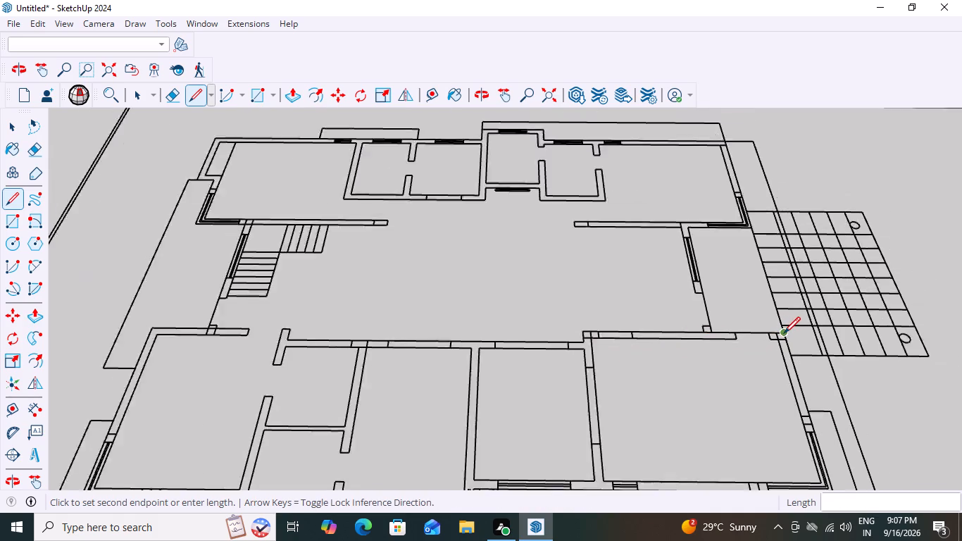
scroll(784, 333, down, 8)
scroll(834, 486, up, 8)
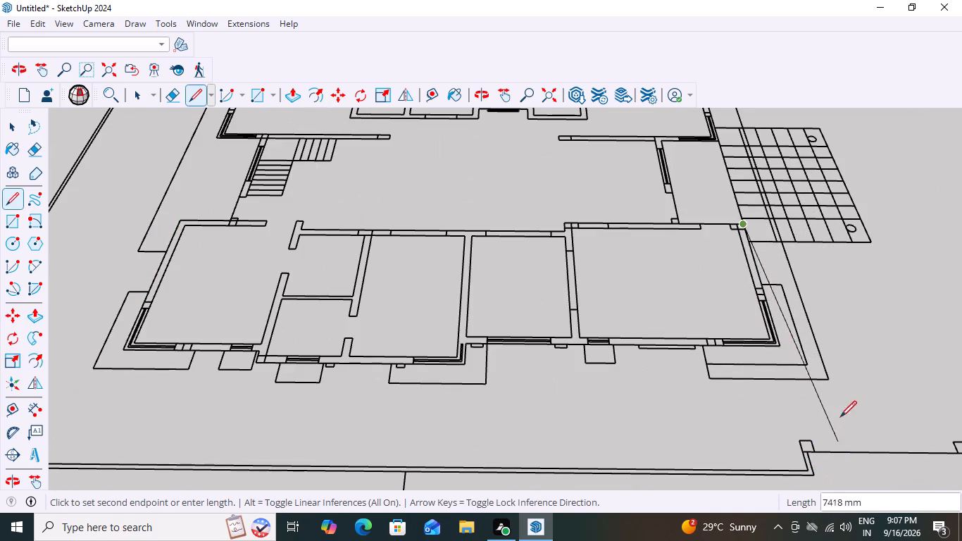
click(782, 346)
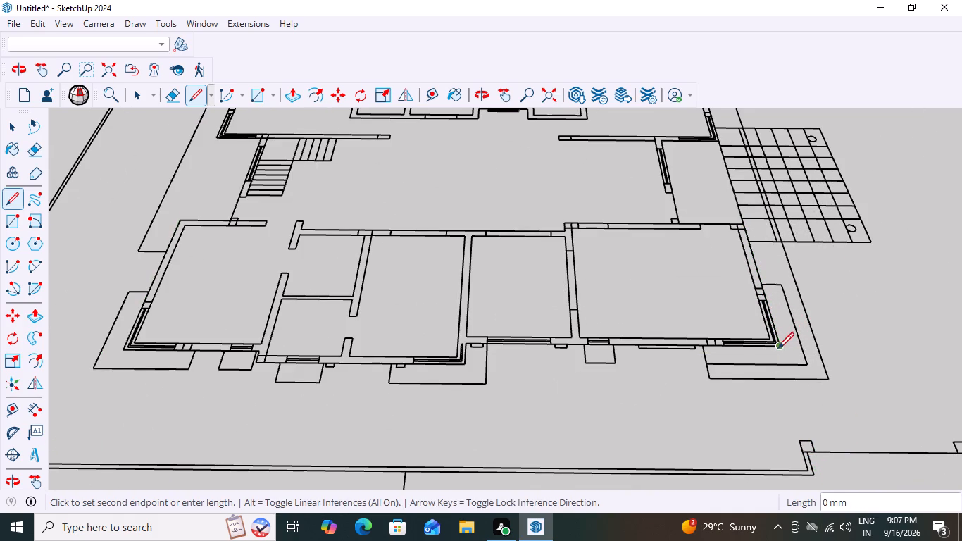
Trace the front wall for about 8992 mm to the projecting bay and step outward about 686 mm to its corner.
scroll(516, 380, down, 3)
scroll(433, 420, down, 4)
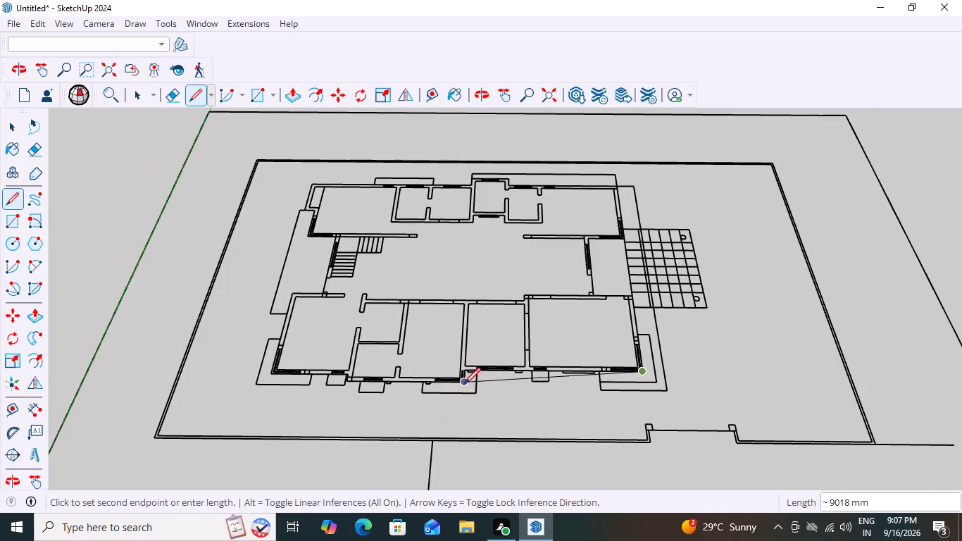
scroll(464, 383, up, 7)
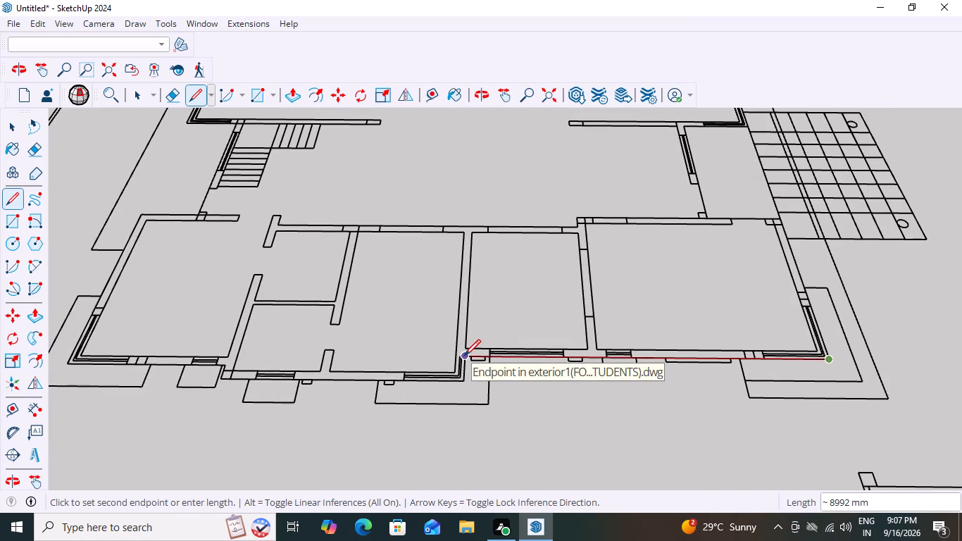
click(464, 356)
click(463, 381)
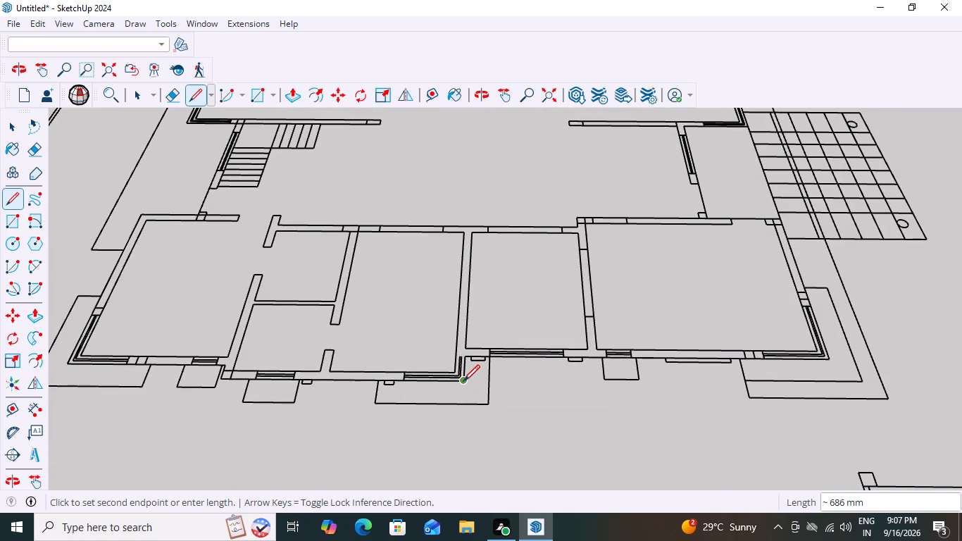
Trace the bay's front edge, step back about 381 mm, and continue along the corner room's front wall for about 3886 mm.
scroll(463, 381, down, 13)
scroll(405, 380, up, 4)
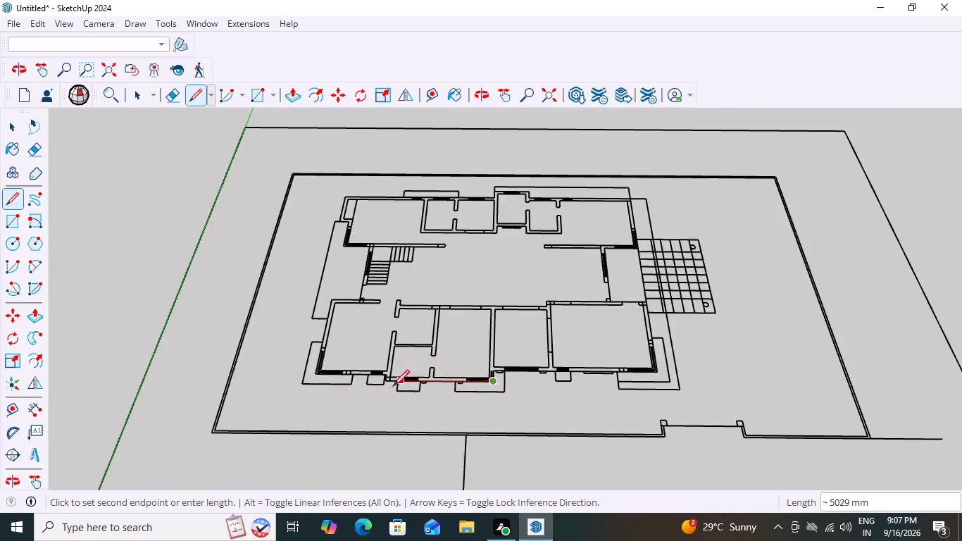
scroll(377, 394, up, 17)
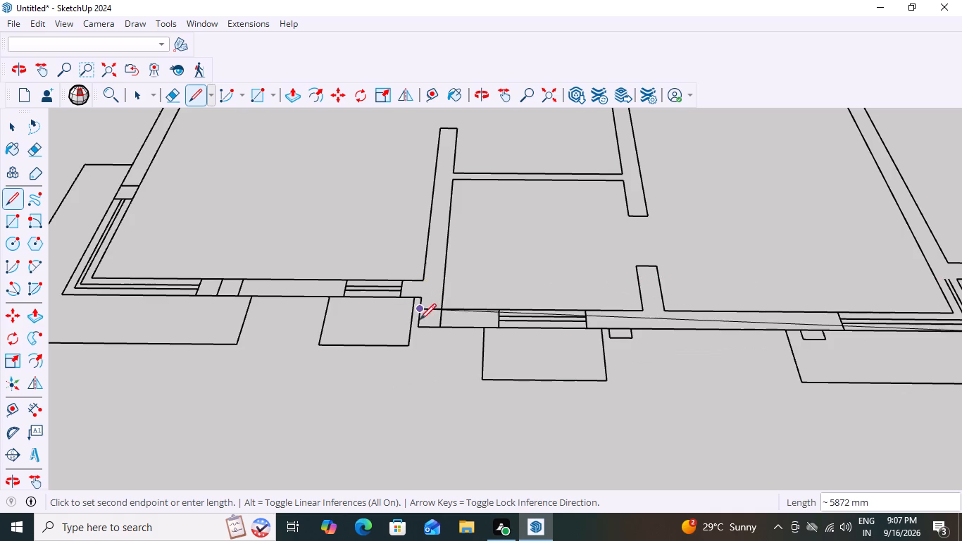
click(418, 330)
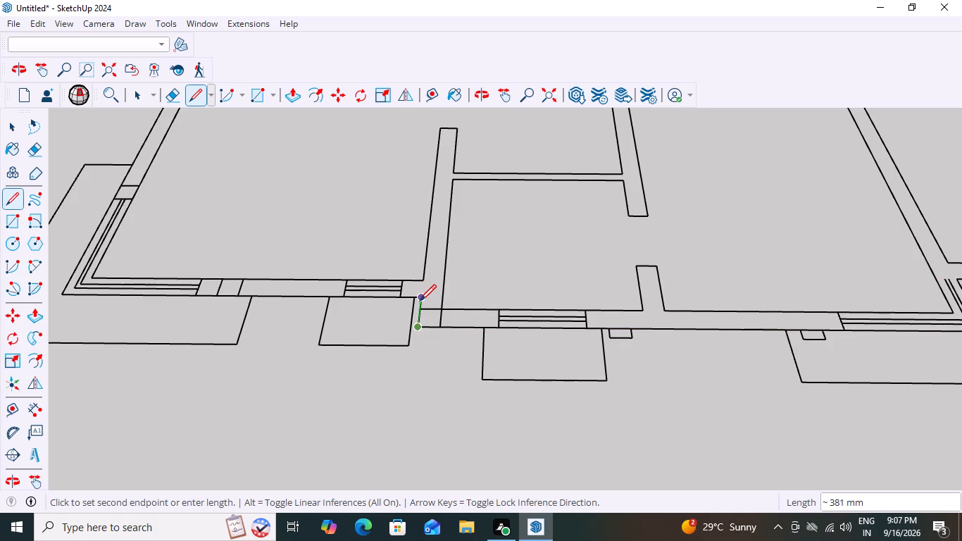
click(420, 301)
scroll(420, 301, down, 9)
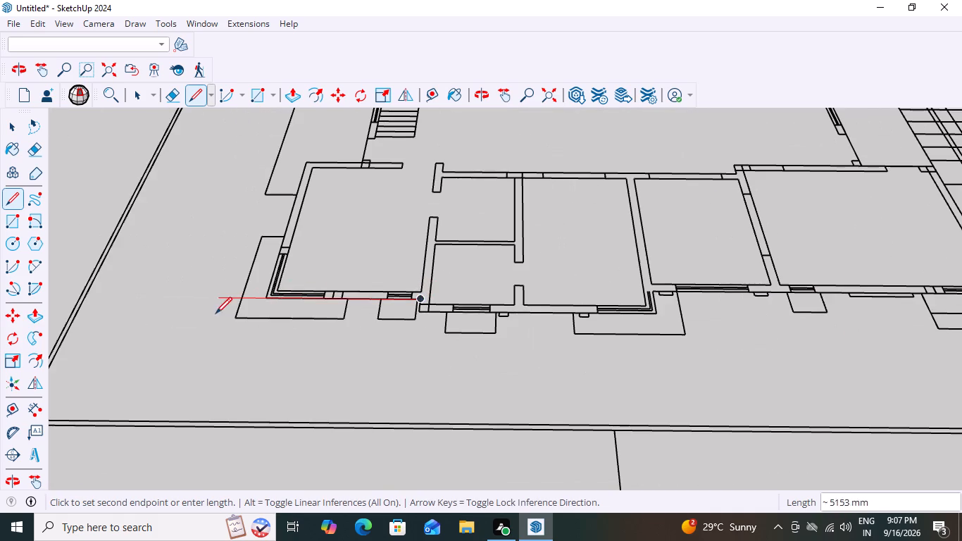
scroll(217, 312, up, 6)
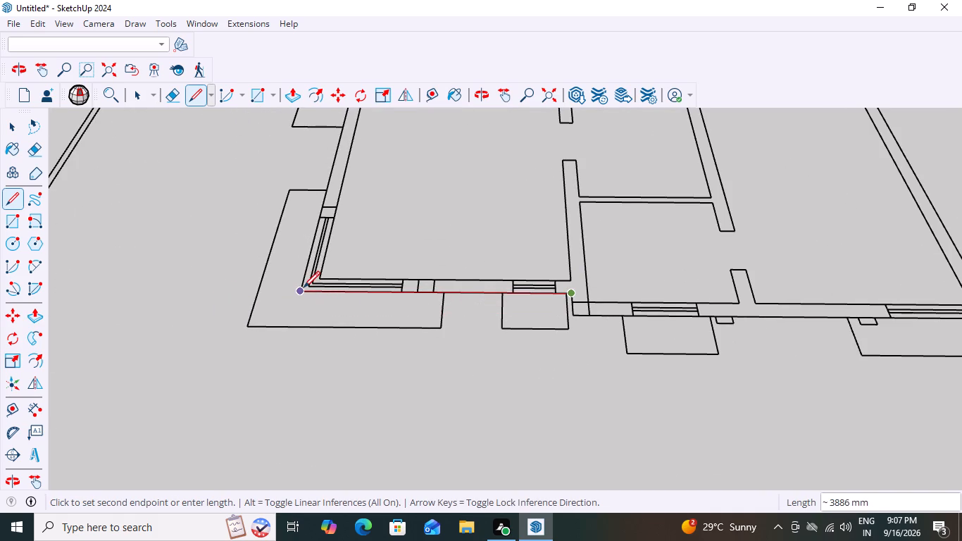
click(302, 292)
Close the outline with the corner room's 5029 mm side wall and a 1676 mm return to the wall below the staircase.
scroll(332, 221, down, 4)
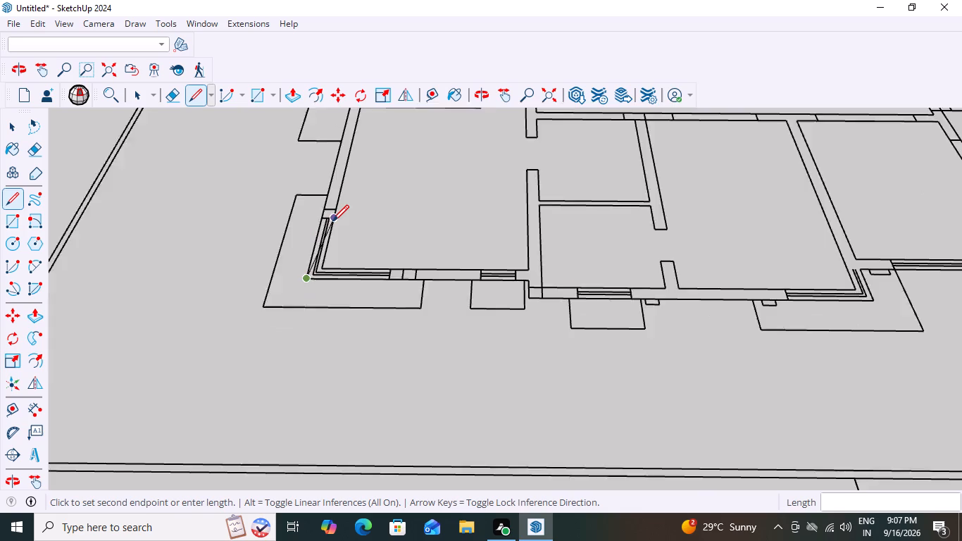
scroll(332, 221, down, 10)
scroll(331, 128, up, 7)
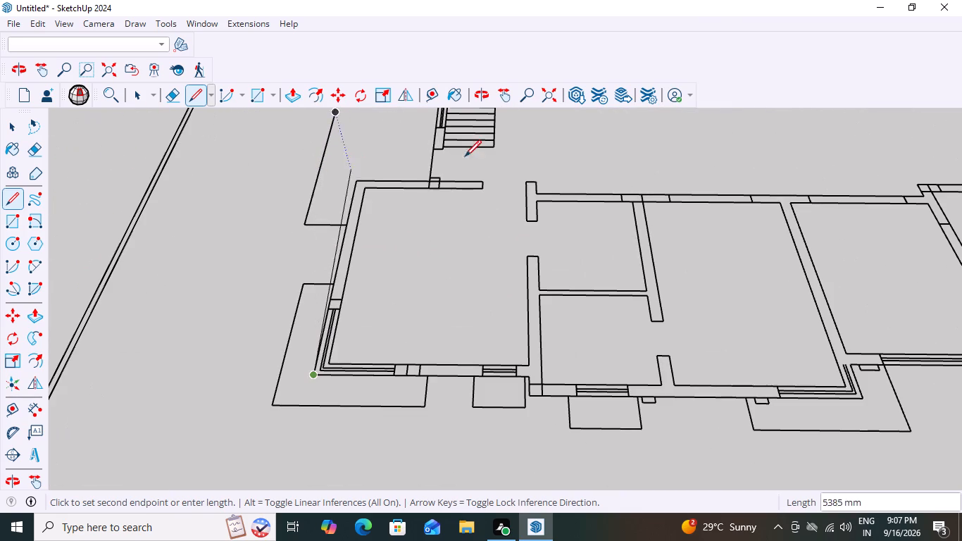
click(355, 181)
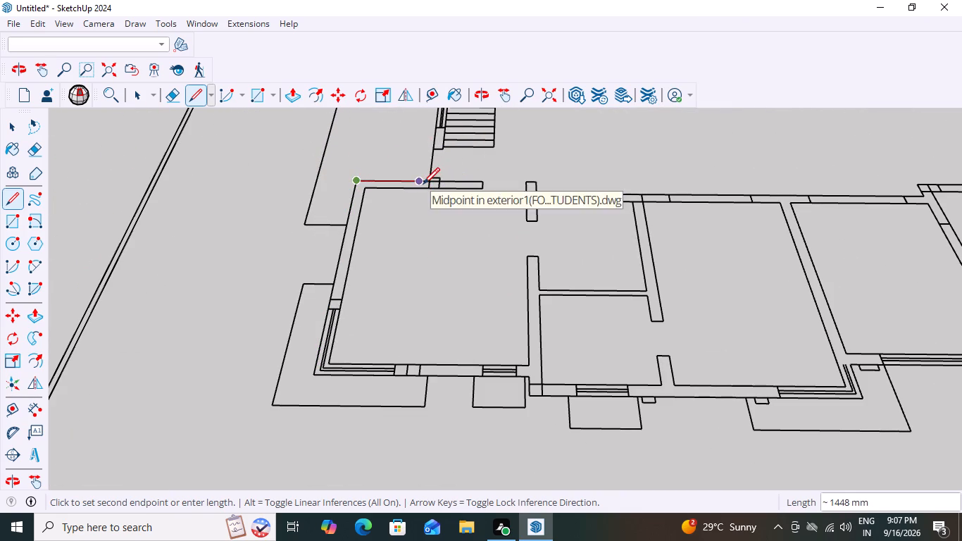
scroll(411, 183, down, 8)
scroll(416, 179, up, 13)
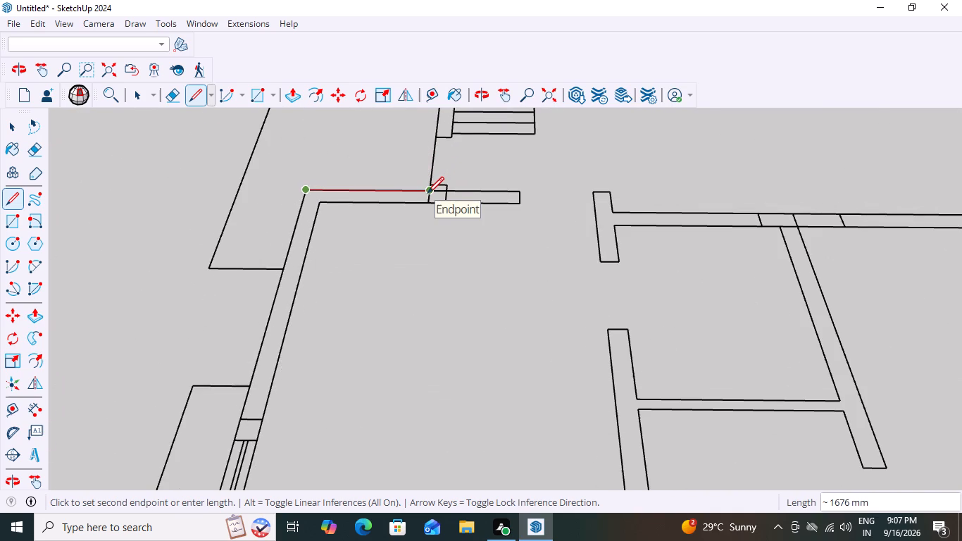
click(427, 193)
scroll(420, 211, down, 11)
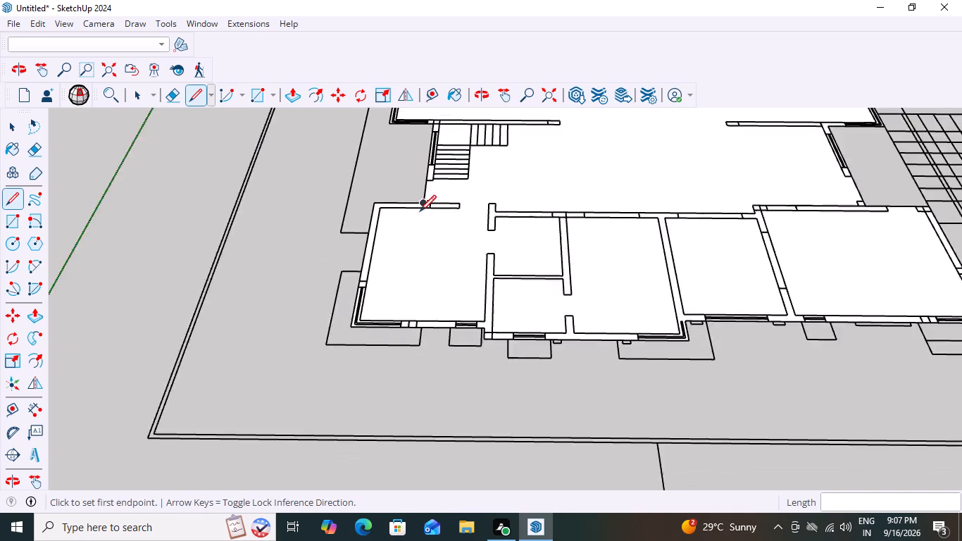
scroll(420, 211, down, 10)
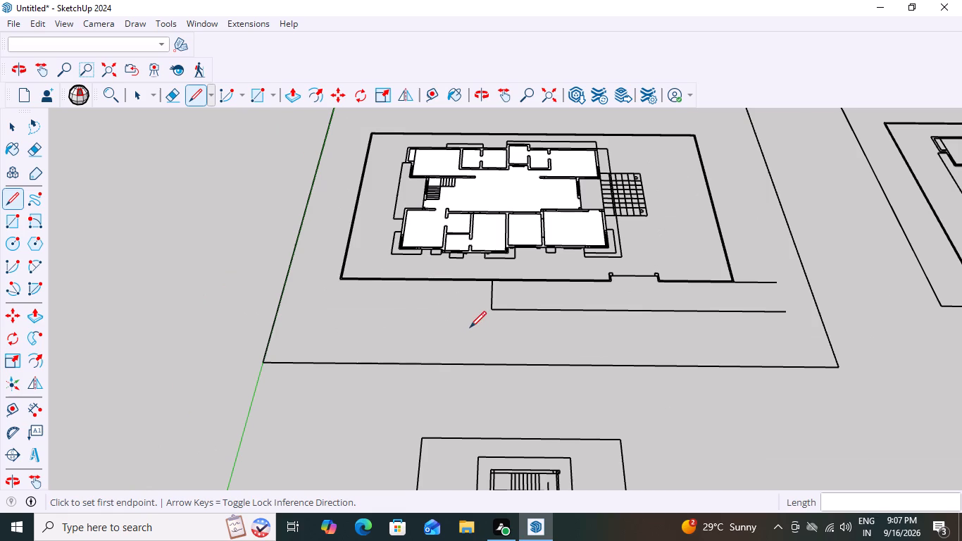
key(space)
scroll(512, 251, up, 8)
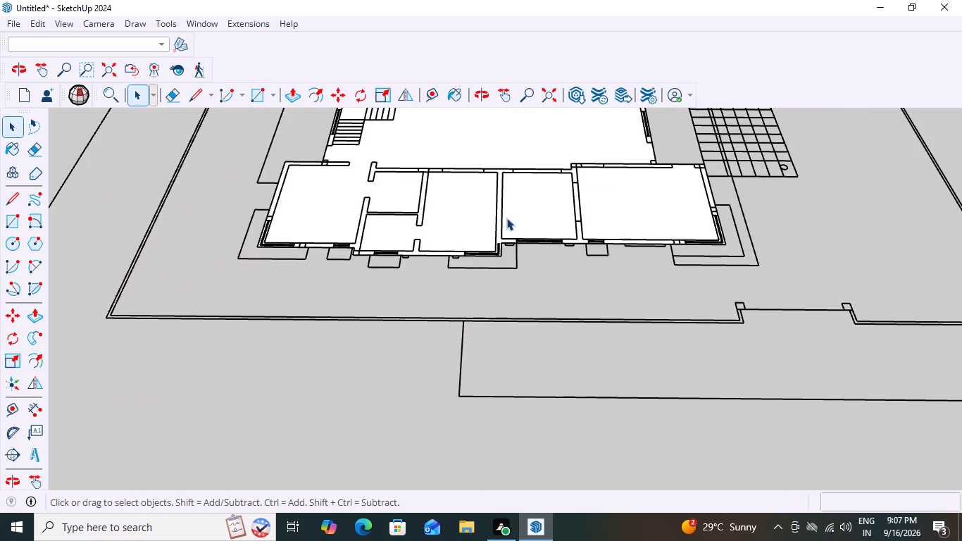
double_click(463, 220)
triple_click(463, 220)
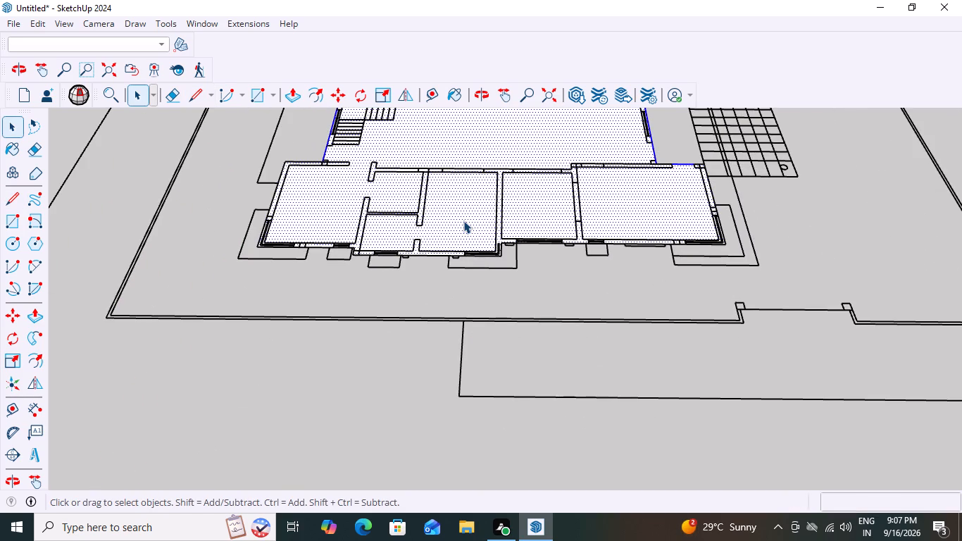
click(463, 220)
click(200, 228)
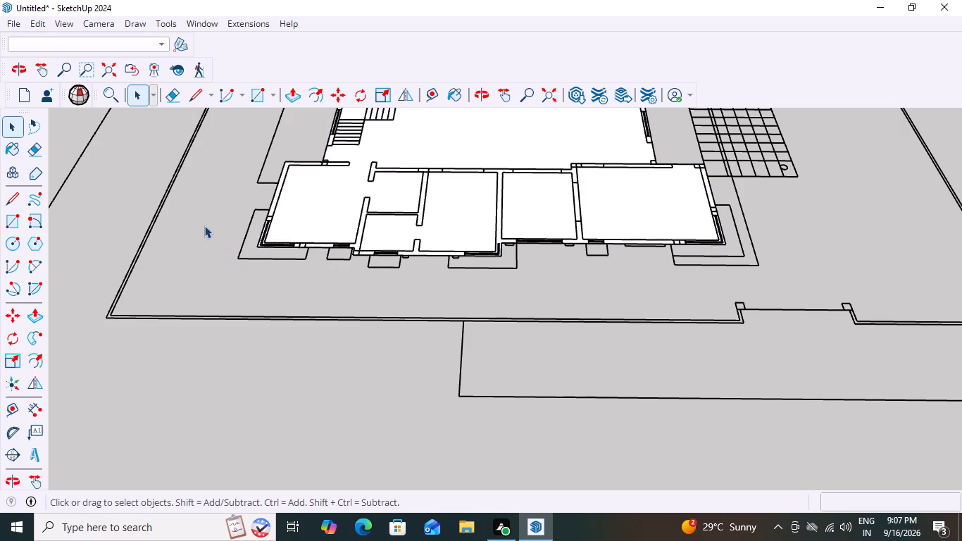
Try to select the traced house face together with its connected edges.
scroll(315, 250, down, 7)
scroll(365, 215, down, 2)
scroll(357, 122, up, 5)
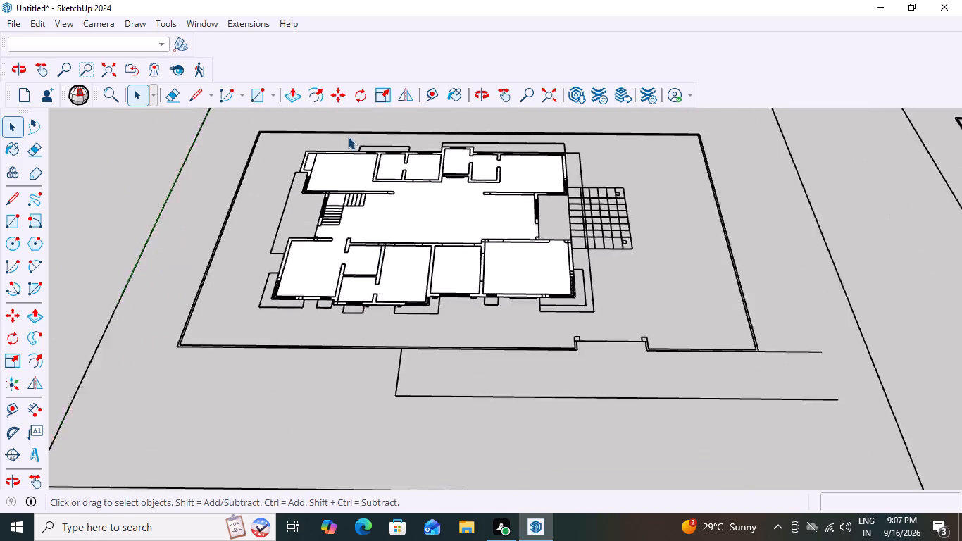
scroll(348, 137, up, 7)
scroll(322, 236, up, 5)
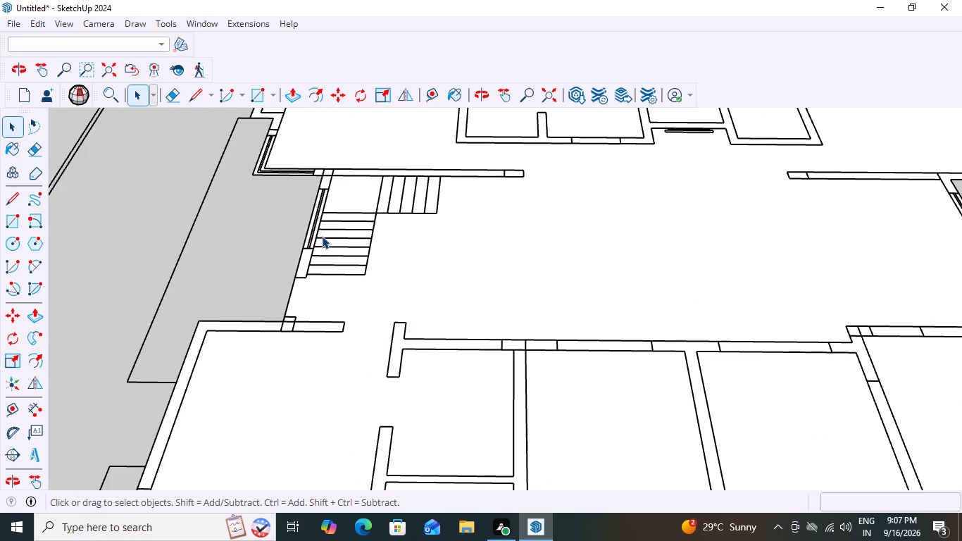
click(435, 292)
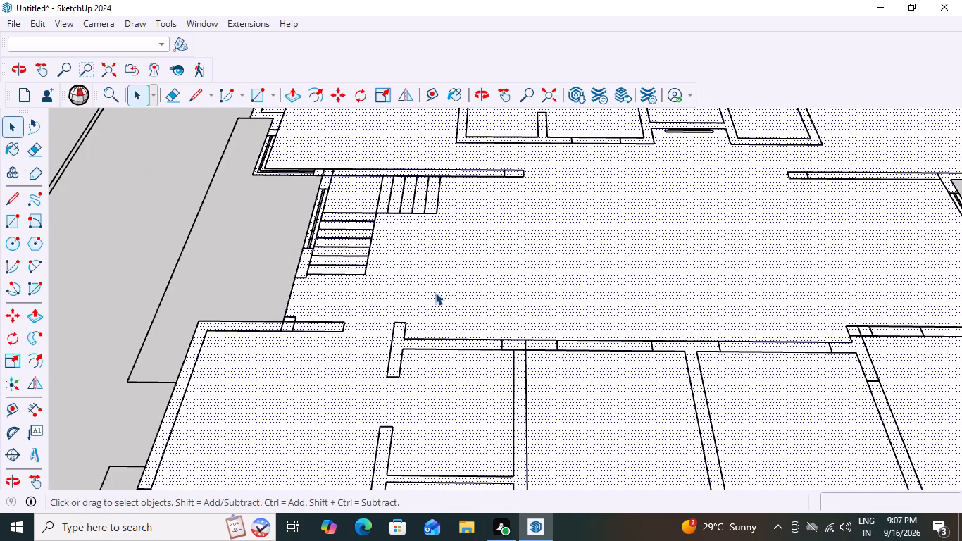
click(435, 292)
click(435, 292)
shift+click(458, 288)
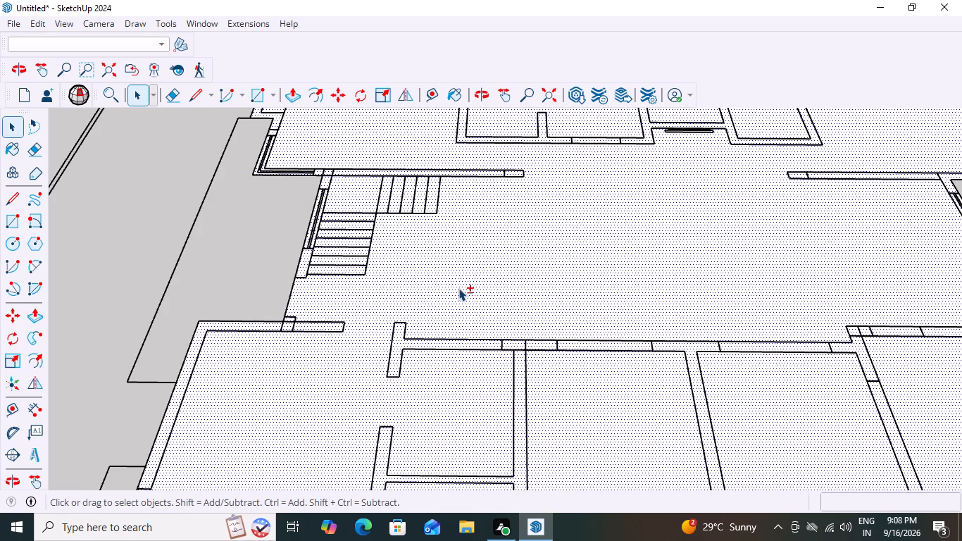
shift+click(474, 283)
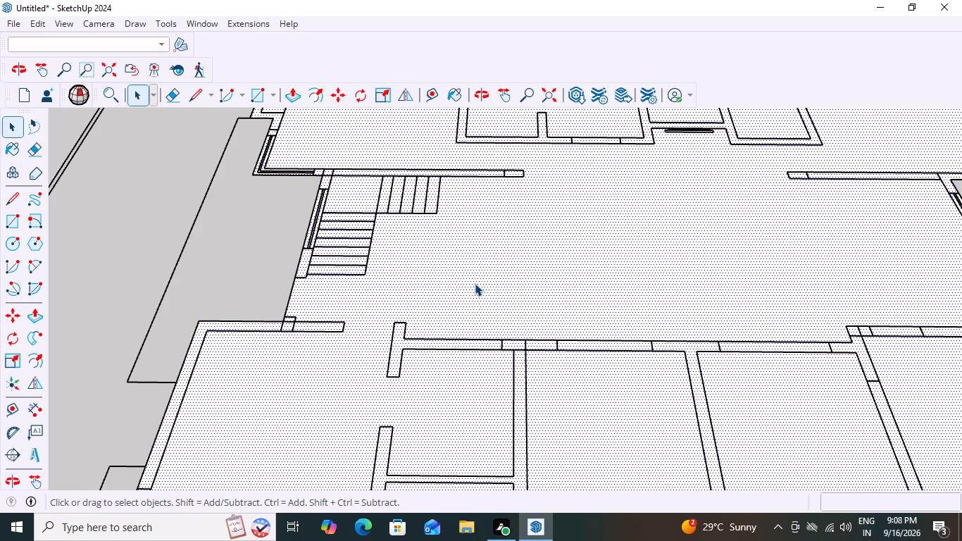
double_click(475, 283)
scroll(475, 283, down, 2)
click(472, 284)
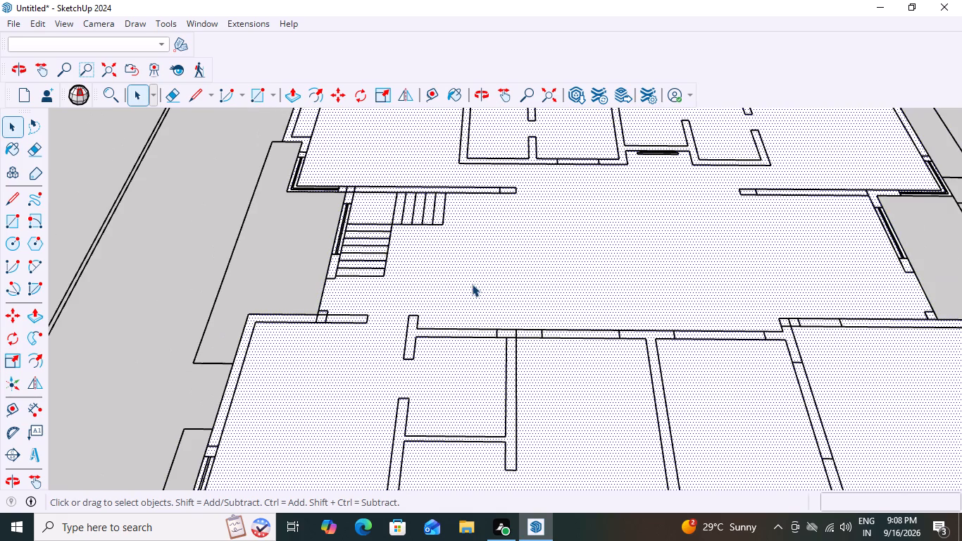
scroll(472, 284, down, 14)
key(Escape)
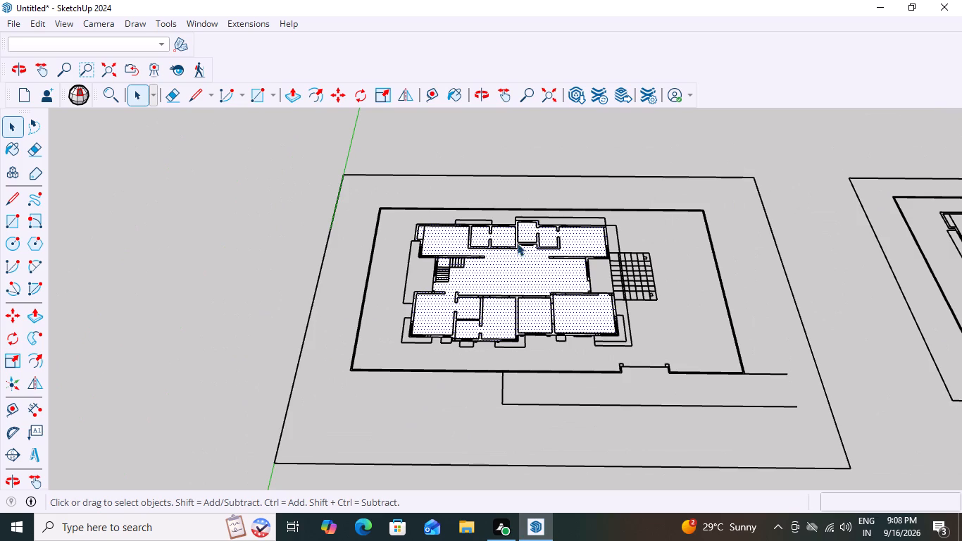
Select the traced house face together with its connected outline edges.
scroll(498, 217, up, 8)
scroll(460, 259, up, 8)
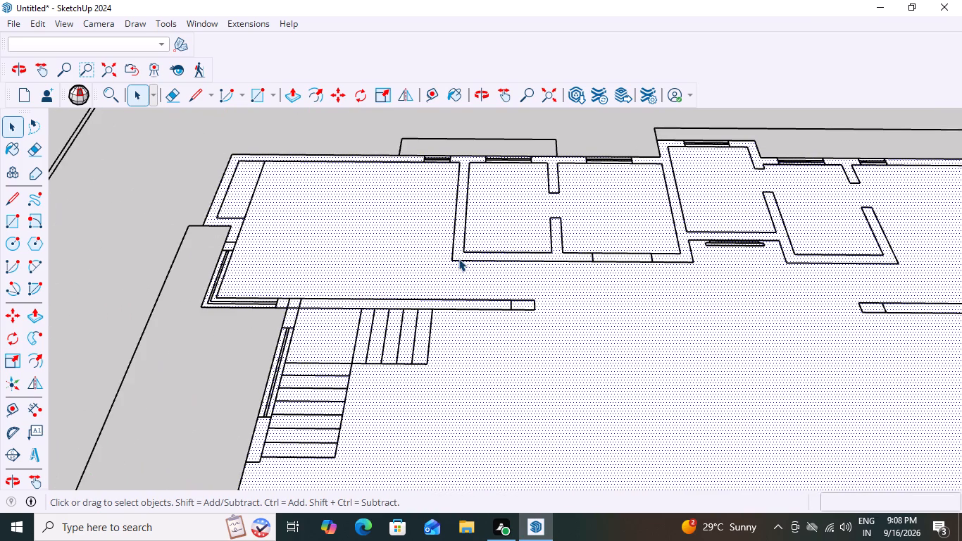
triple_click(460, 240)
triple_click(460, 240)
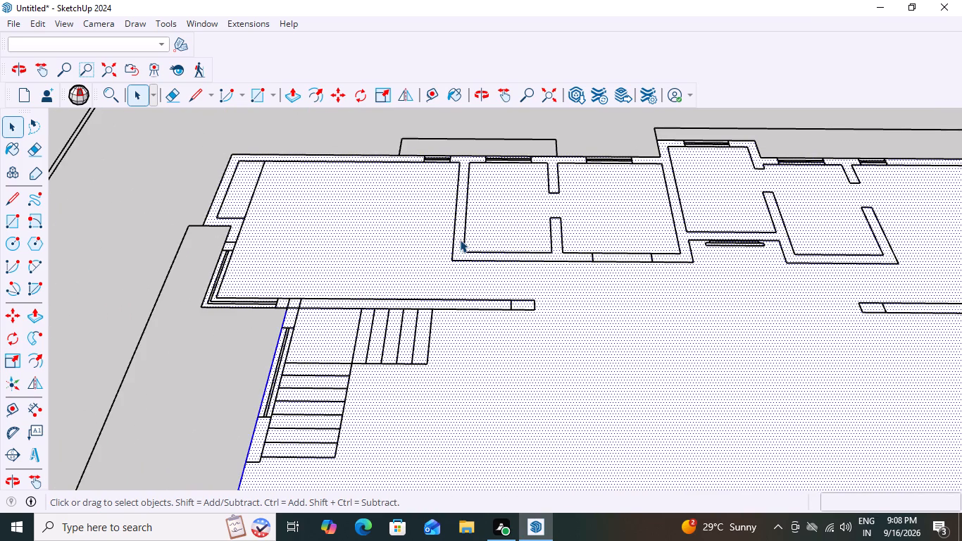
double_click(460, 240)
scroll(463, 280, down, 12)
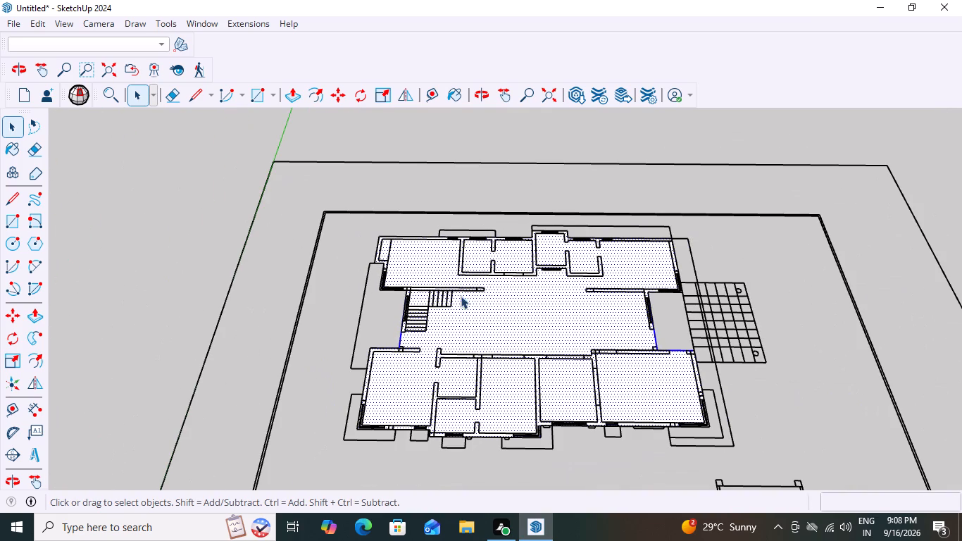
Clear the selection of the traced house face and its outline edges.
click(468, 304)
scroll(529, 411, up, 3)
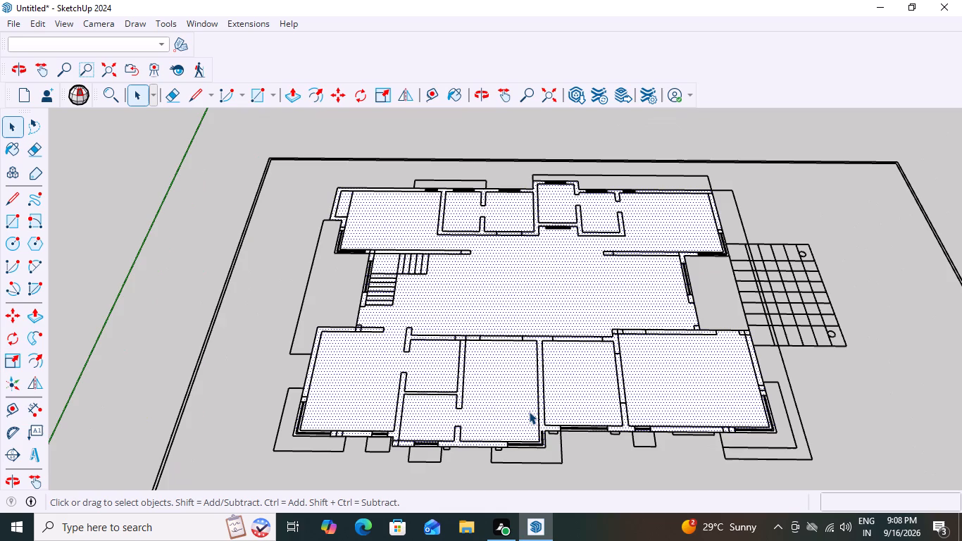
scroll(477, 403, up, 2)
click(213, 259)
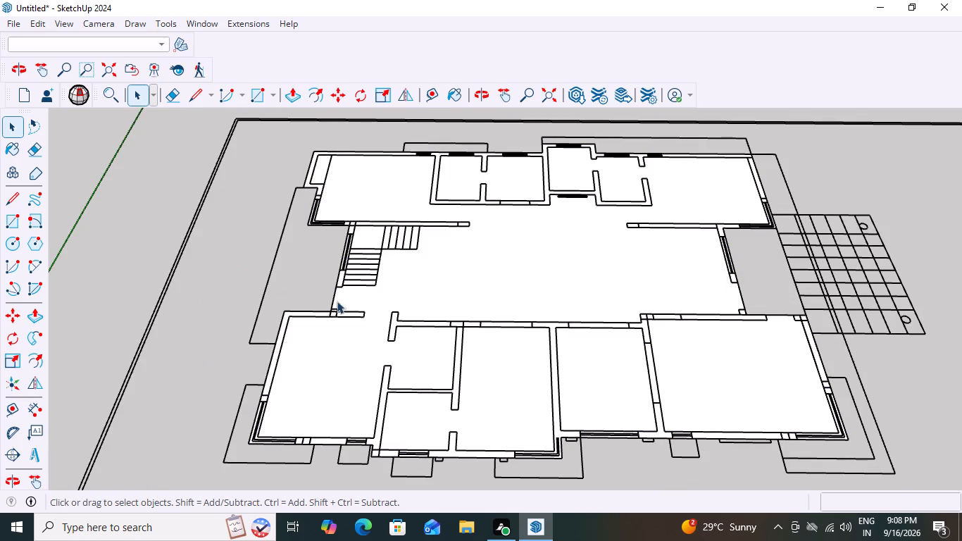
Check the extent of the traced face by selecting it with its edges from the front rooms and central hall, and deselect it.
middle_drag(435, 289, 480, 174)
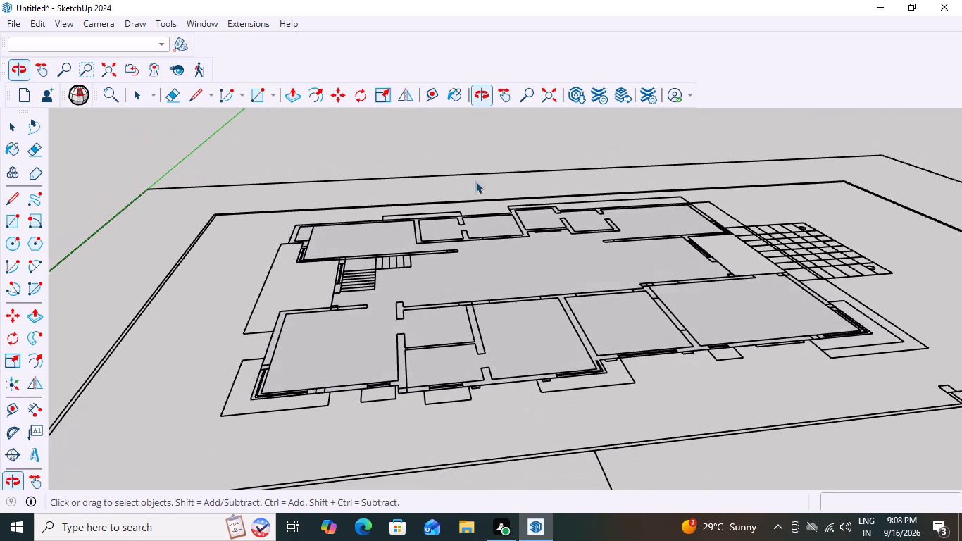
scroll(506, 386, up, 3)
middle_drag(497, 352, 470, 396)
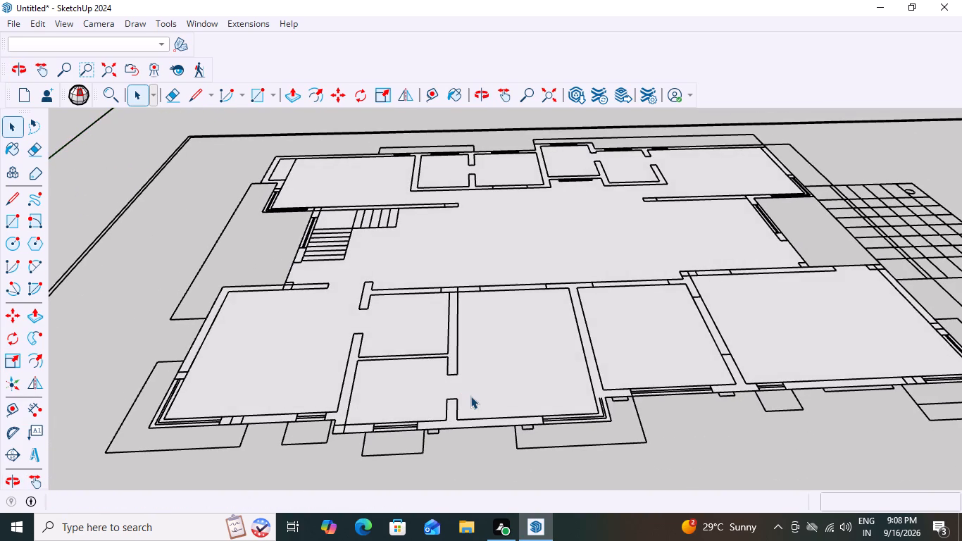
shift+click(535, 344)
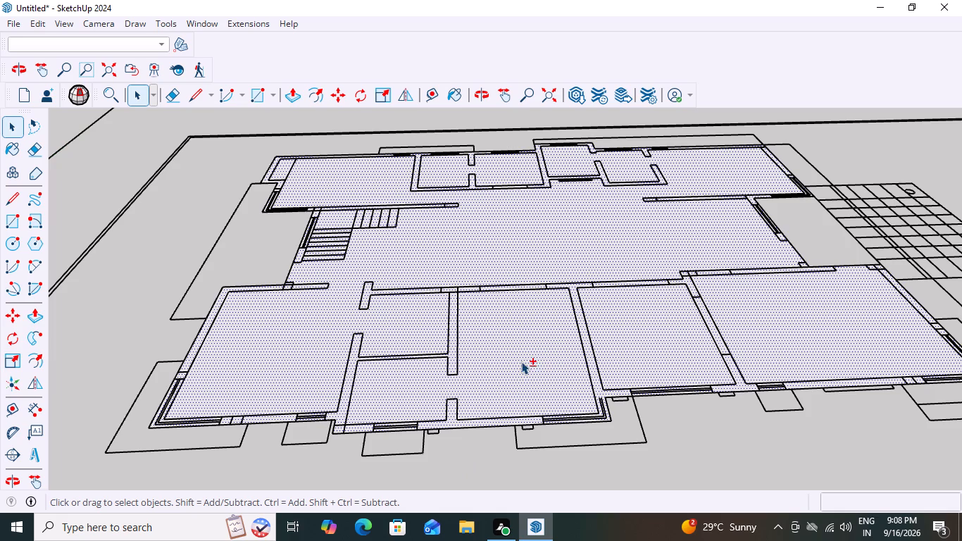
shift+click(521, 361)
double_click(647, 354)
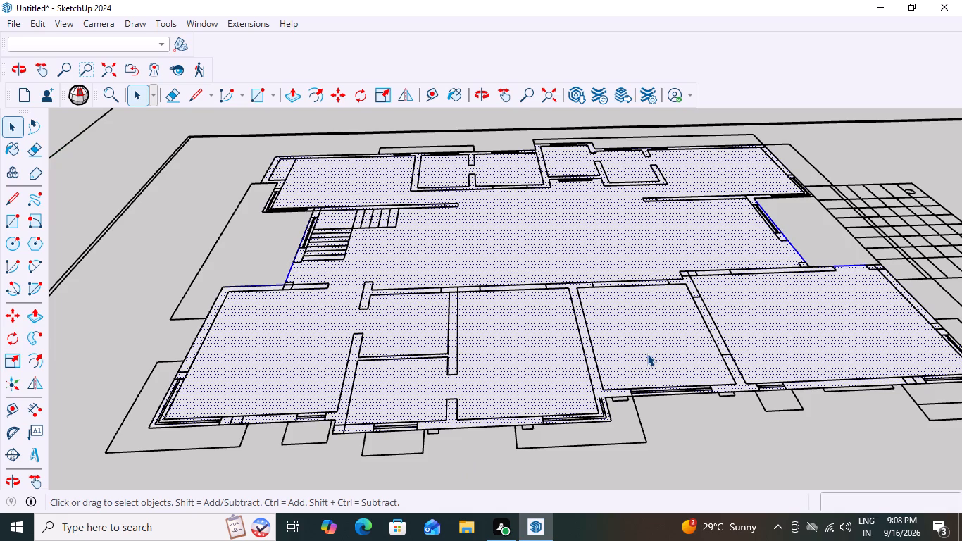
triple_click(647, 354)
double_click(647, 354)
triple_click(647, 354)
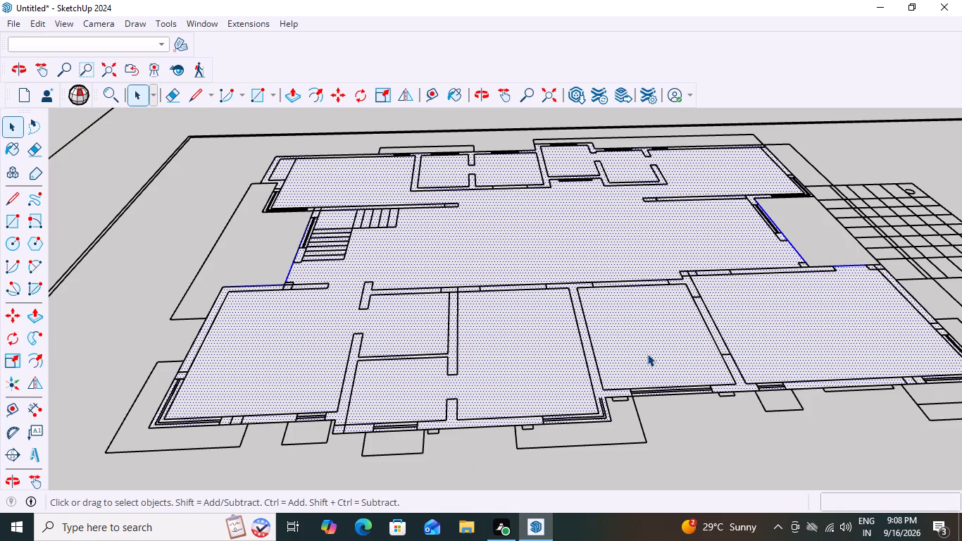
double_click(647, 354)
shift+click(539, 363)
double_click(629, 340)
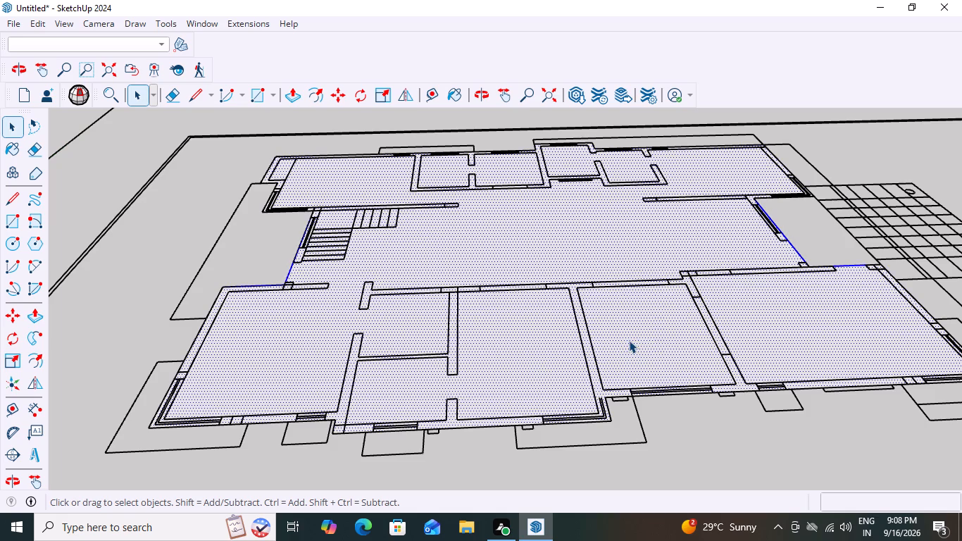
shift+click(803, 320)
click(773, 252)
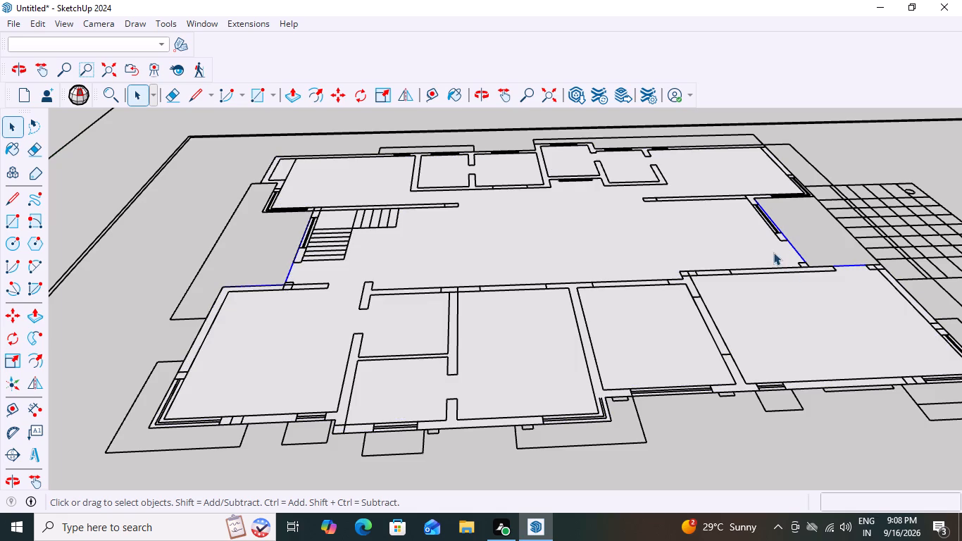
click(501, 238)
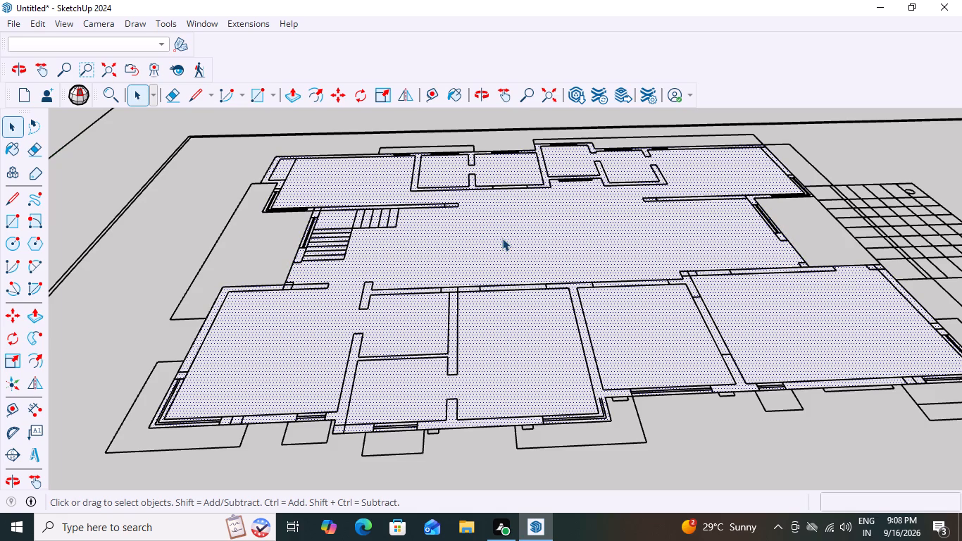
click(504, 165)
double_click(506, 164)
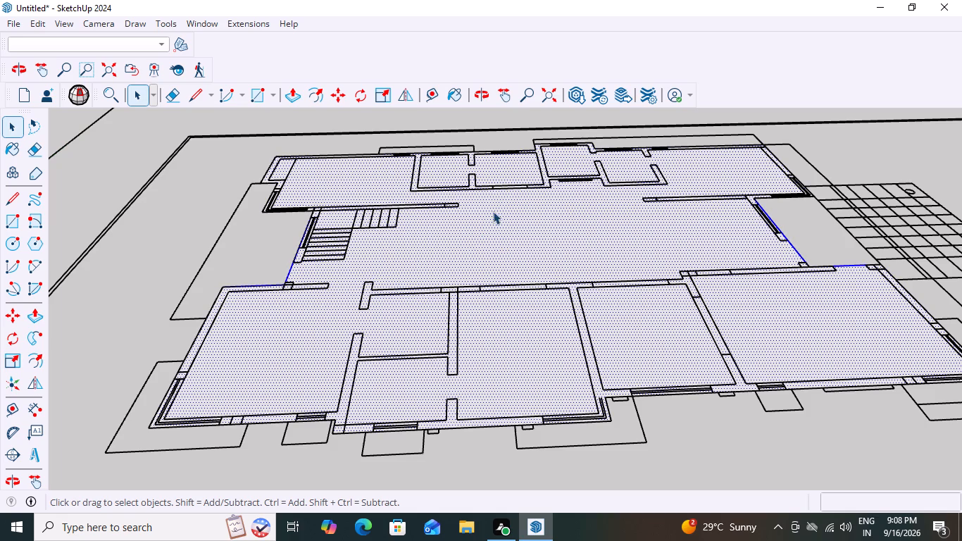
click(499, 221)
click(220, 242)
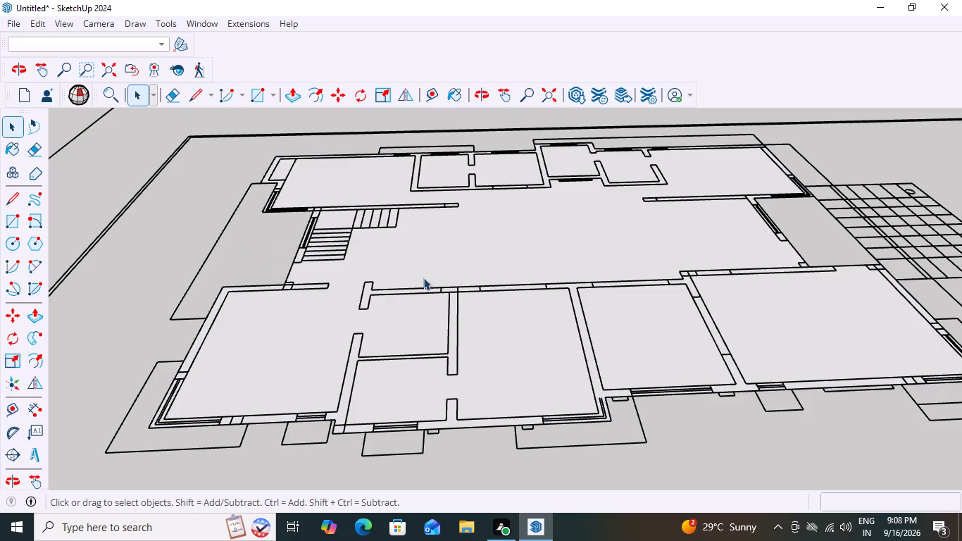
Check the traced face's coverage of the front rooms by selecting it at several of them.
scroll(423, 278, down, 3)
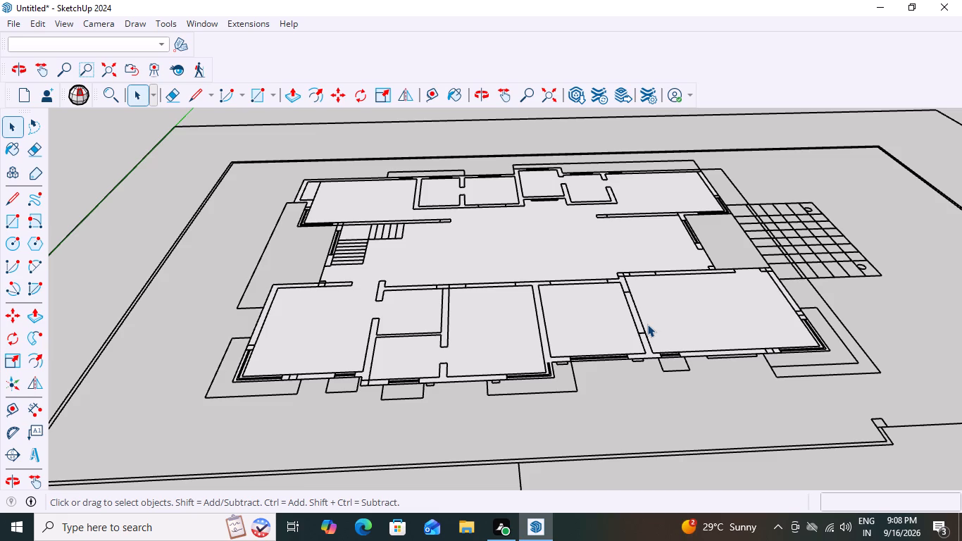
scroll(597, 287, down, 2)
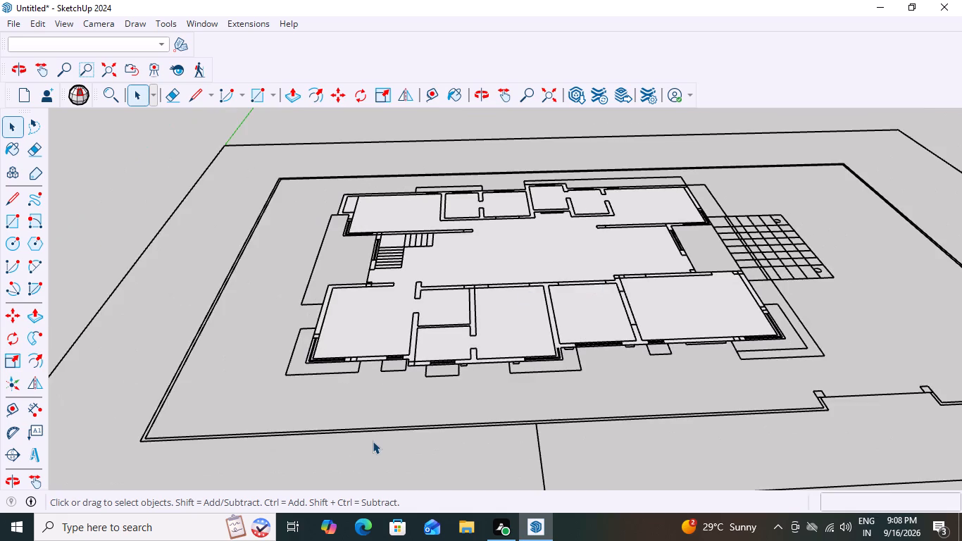
scroll(371, 444, up, 3)
double_click(466, 310)
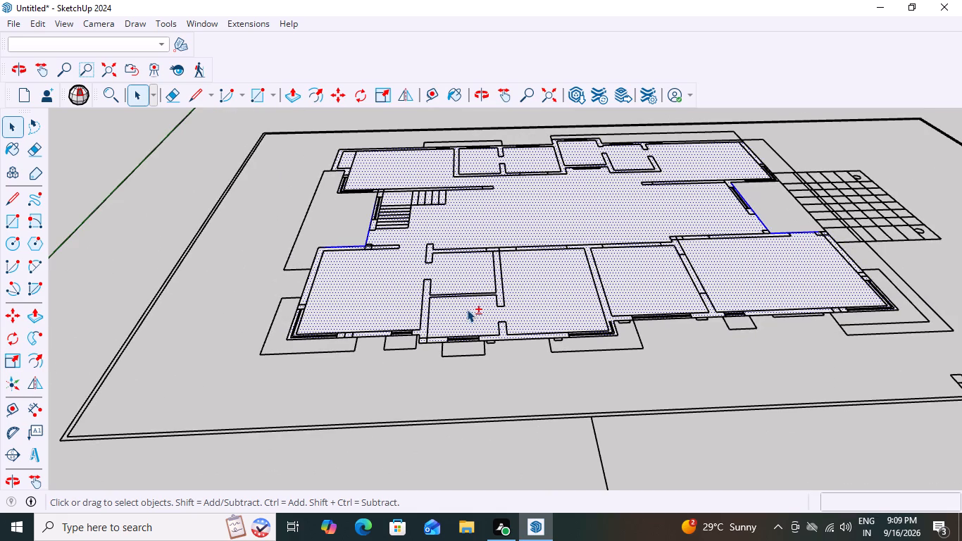
shift+double_click(467, 309)
click(473, 311)
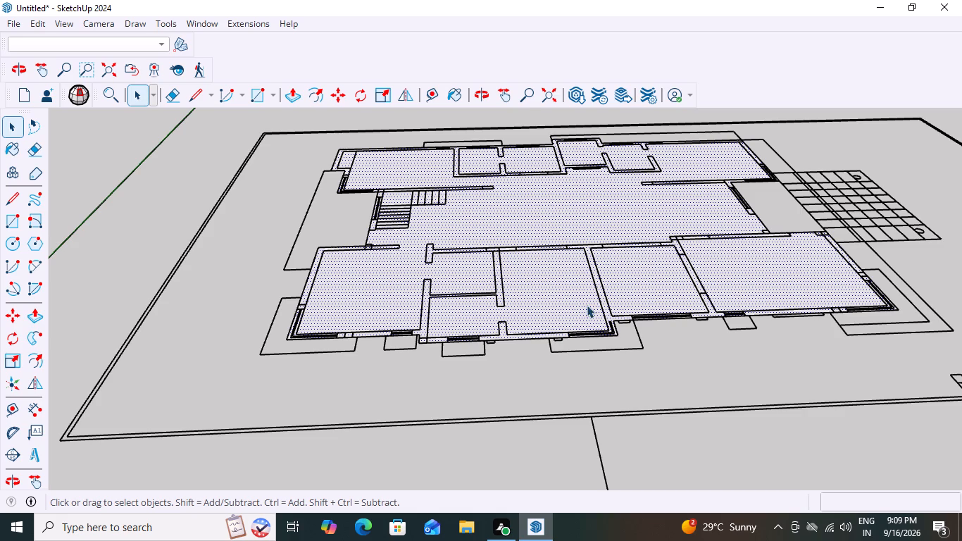
click(569, 300)
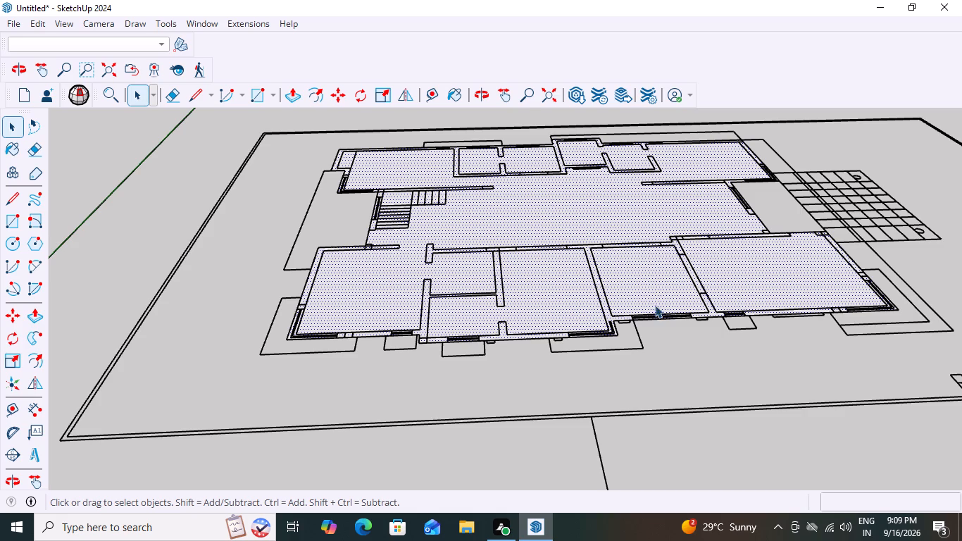
click(649, 290)
click(783, 273)
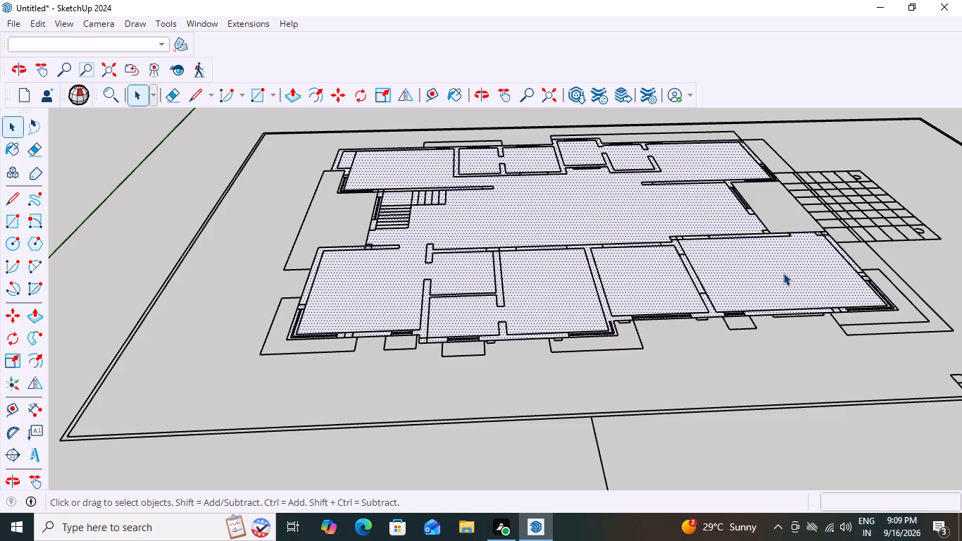
shift+click(782, 273)
Check the traced face at the small rear room by selecting it with its bounding edges, and clear the selection.
scroll(680, 218, down, 4)
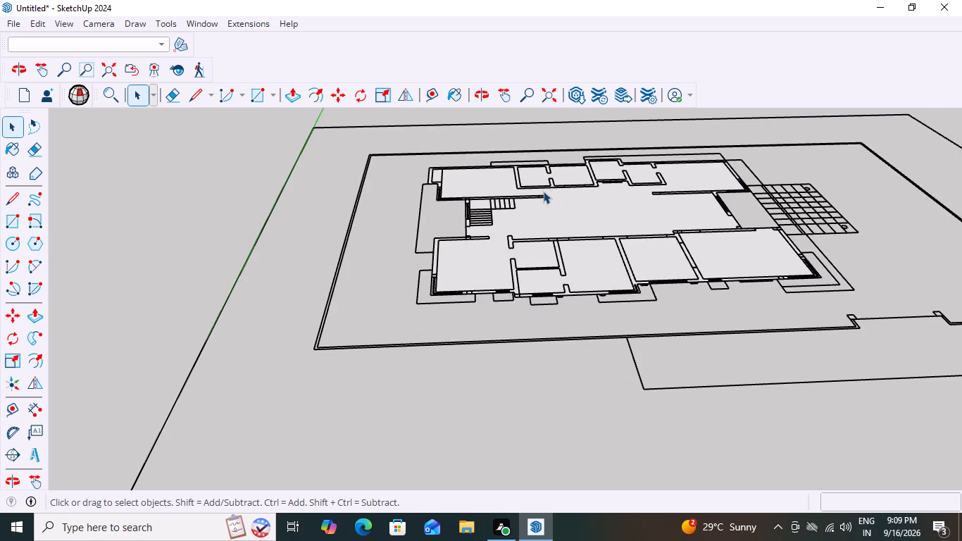
scroll(535, 187, up, 6)
shift+click(532, 163)
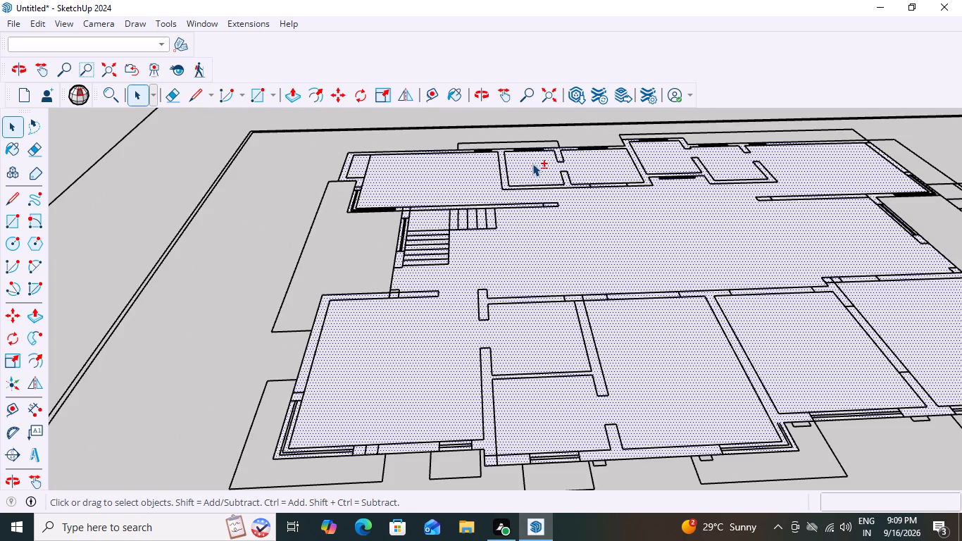
click(532, 163)
triple_click(532, 163)
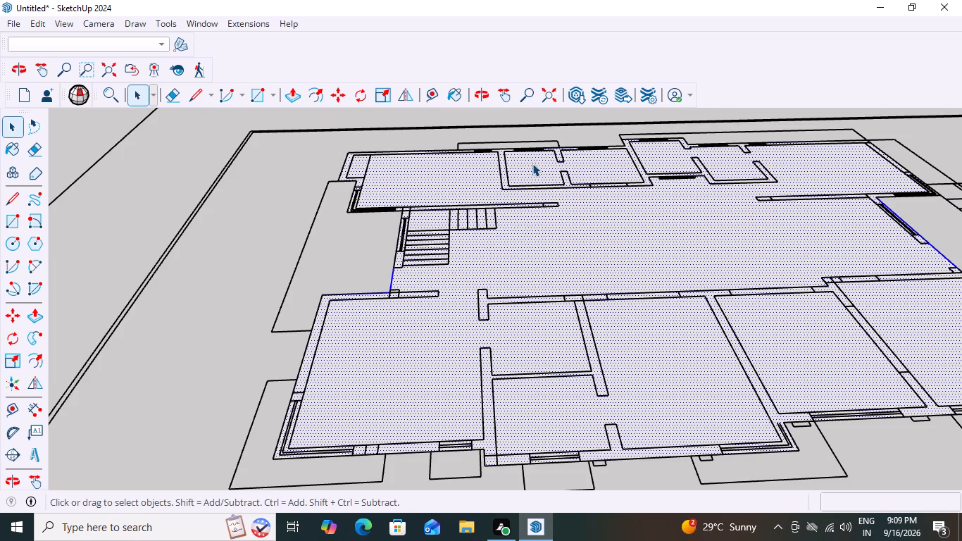
key(Escape)
click(380, 246)
scroll(380, 246, down, 4)
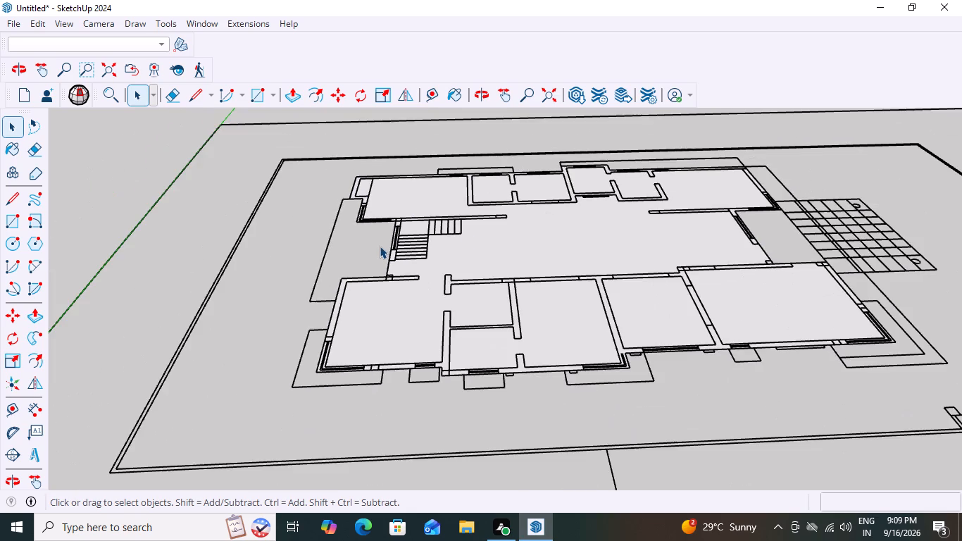
Check the traced face across the rear rooms and corner recess by selecting it there, and clear the selection.
middle_drag(491, 226, 480, 300)
scroll(592, 128, up, 3)
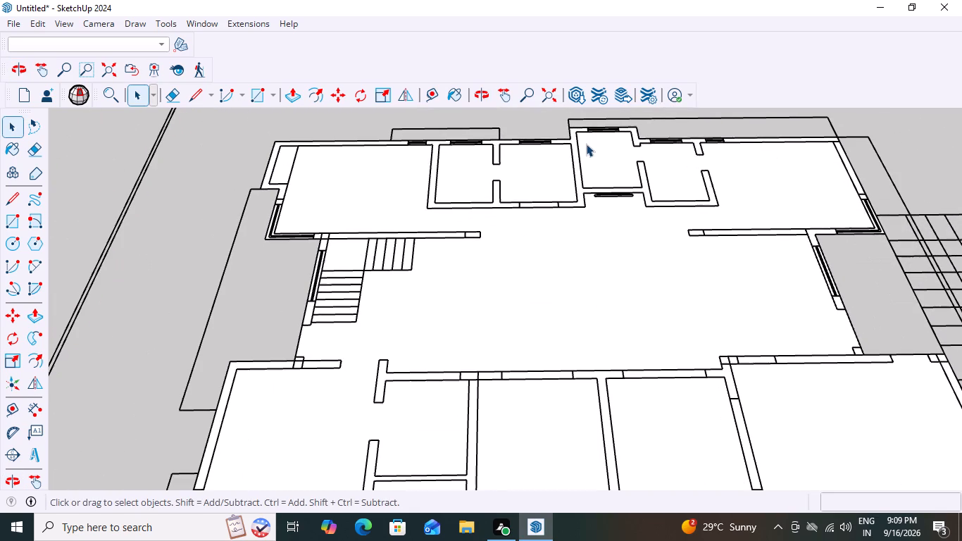
click(470, 164)
click(470, 164)
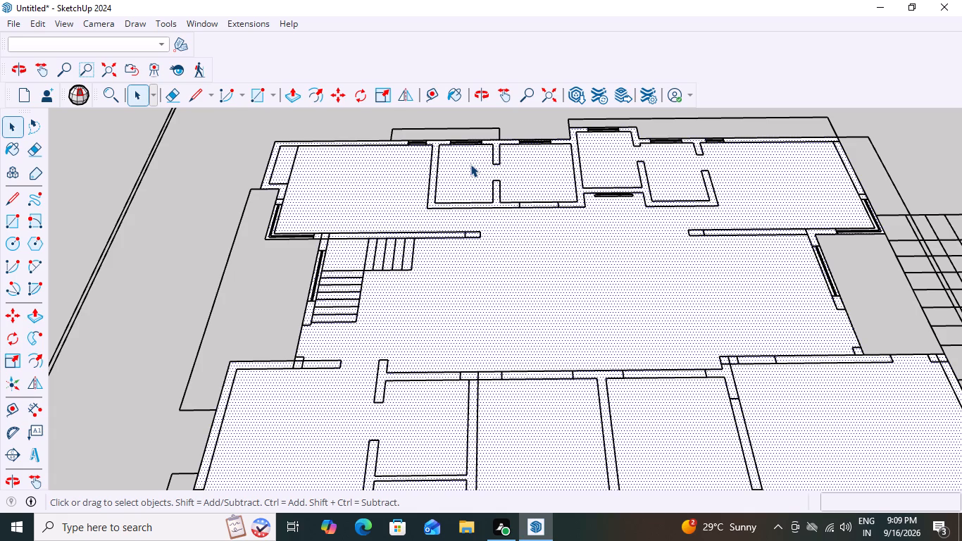
double_click(470, 164)
shift+click(470, 164)
shift+right_click(470, 164)
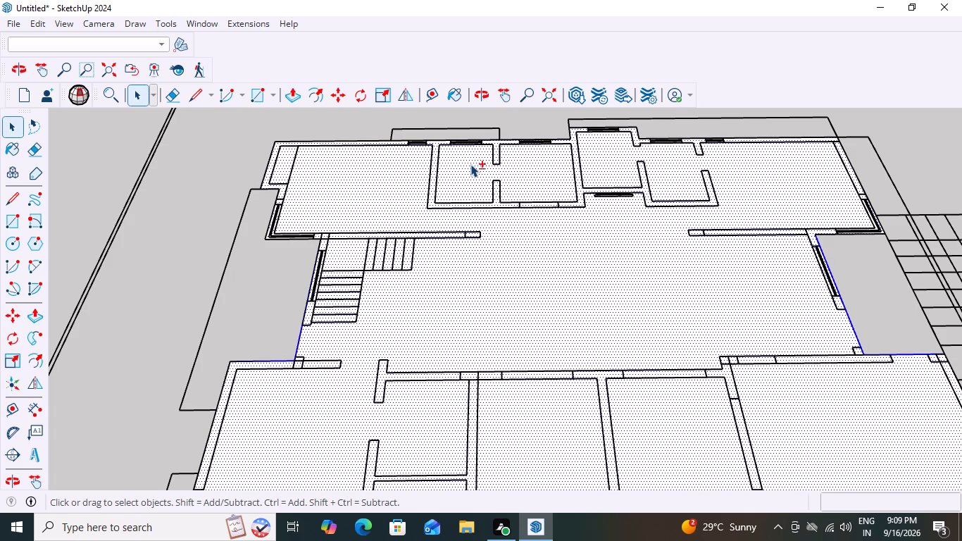
click(348, 168)
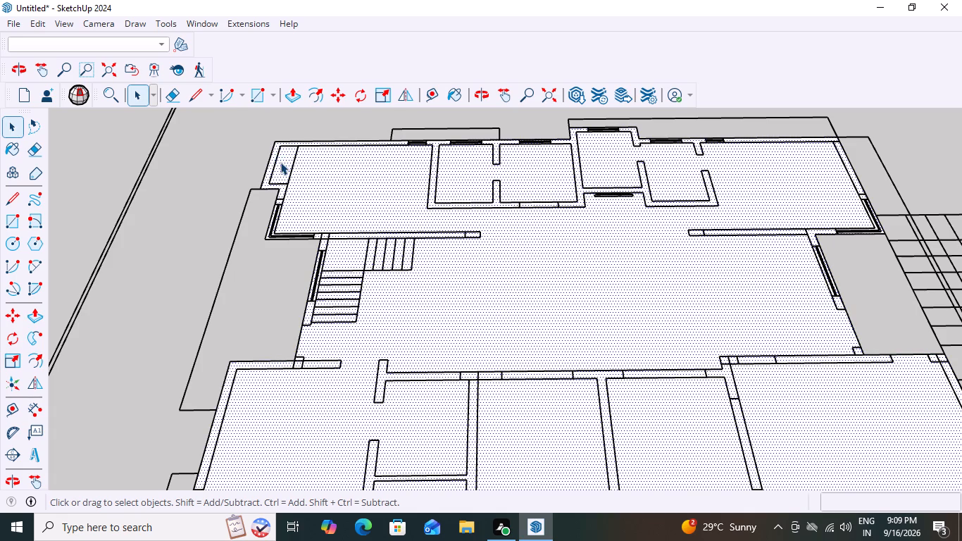
click(282, 163)
key(Escape)
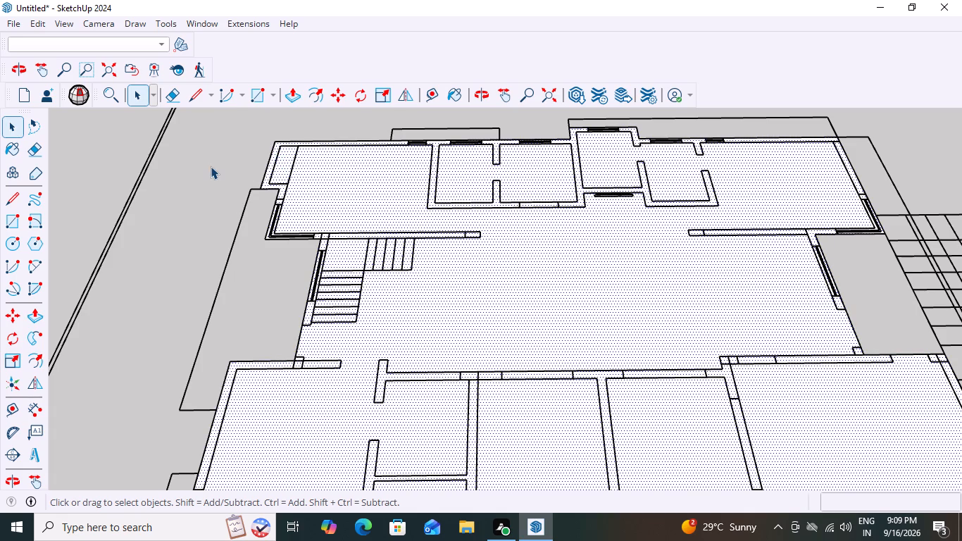
key(Escape)
triple_click(211, 166)
key(Escape)
key(Escape)
double_click(208, 168)
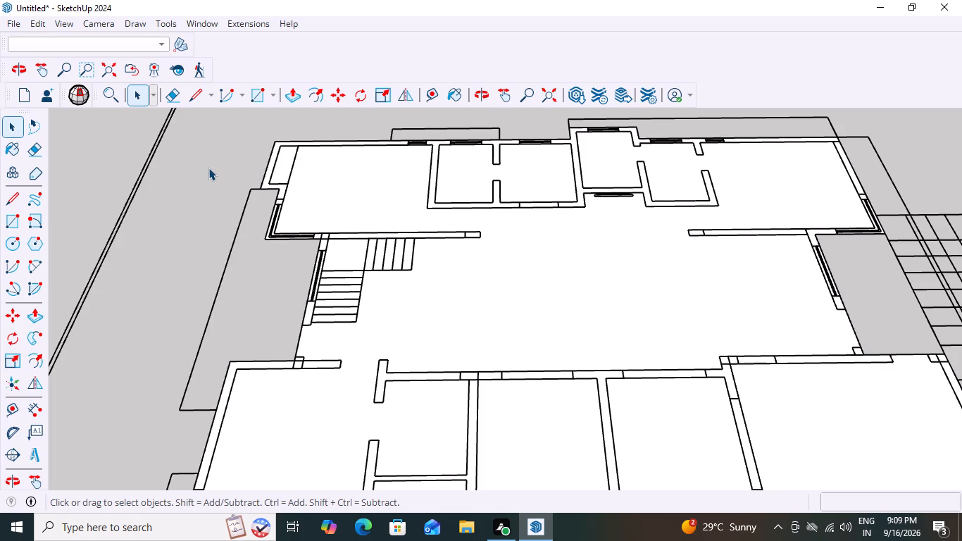
Examine the traced house face within the surrounding site plan from several angles.
scroll(229, 233, down, 7)
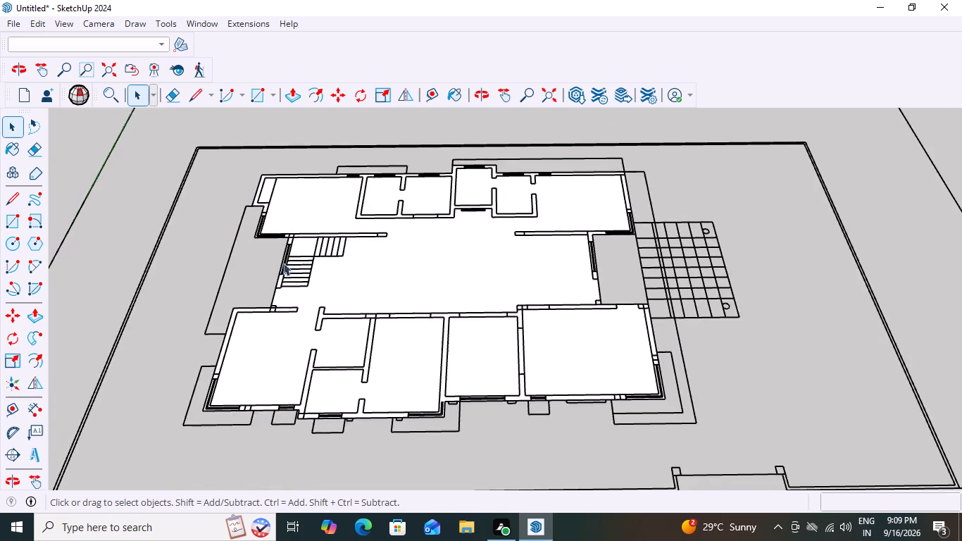
scroll(329, 280, down, 7)
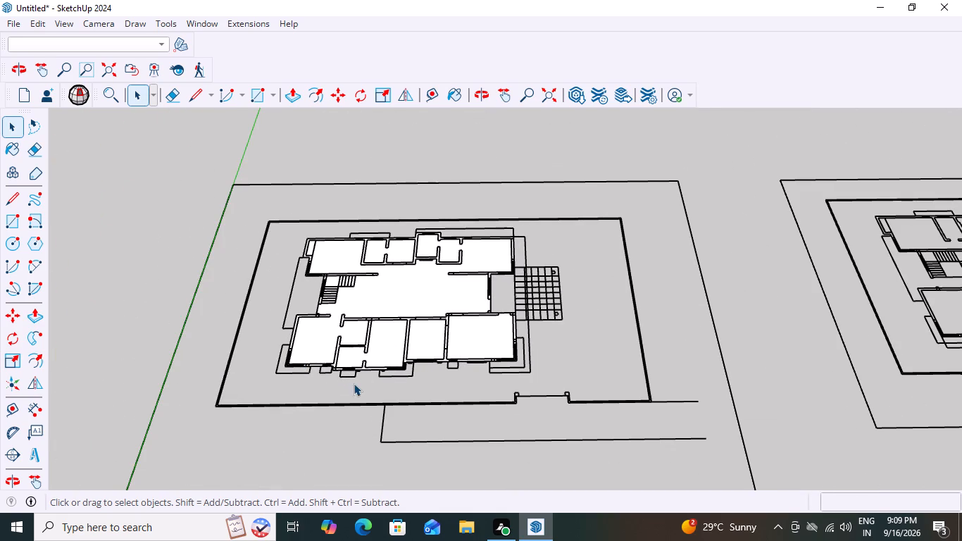
middle_drag(379, 381, 404, 376)
middle_drag(406, 375, 363, 349)
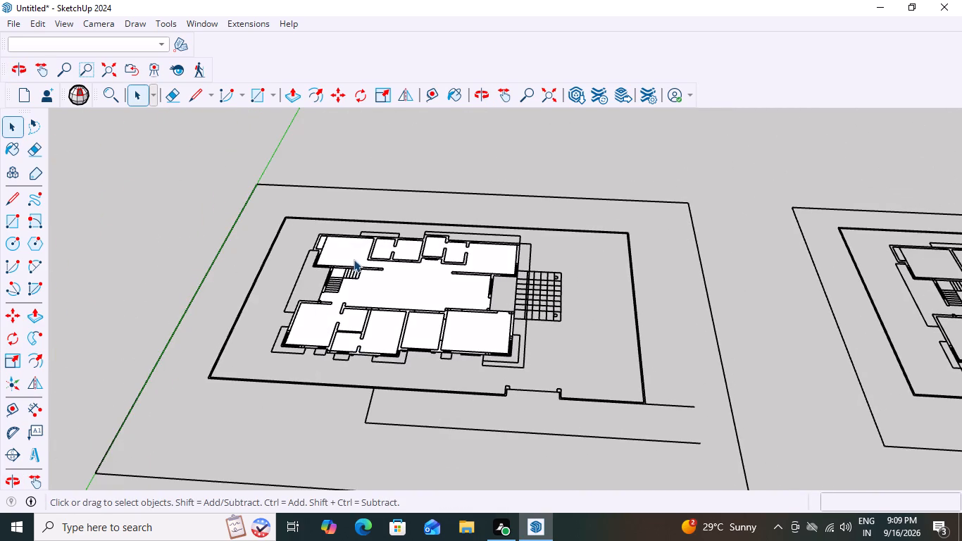
scroll(431, 287, up, 5)
middle_drag(480, 307, 506, 240)
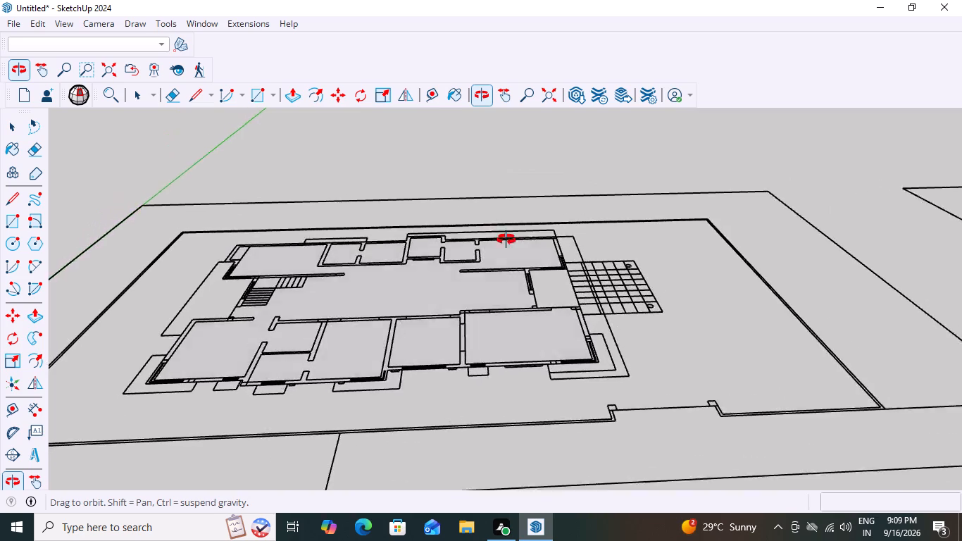
middle_drag(506, 240, 501, 325)
scroll(503, 330, down, 9)
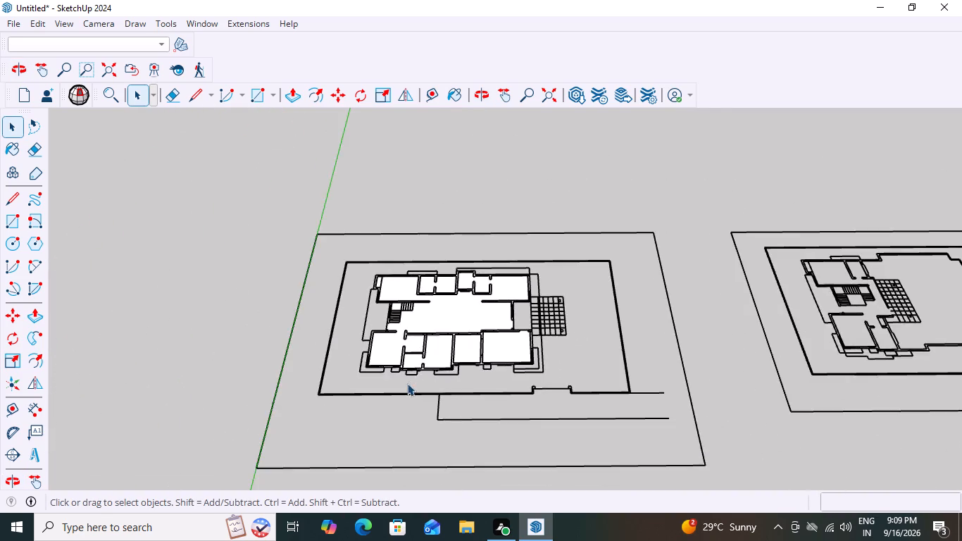
Check the traced house face by selecting it at the central hall with its bounding edges and all connected outline edges.
scroll(407, 383, up, 11)
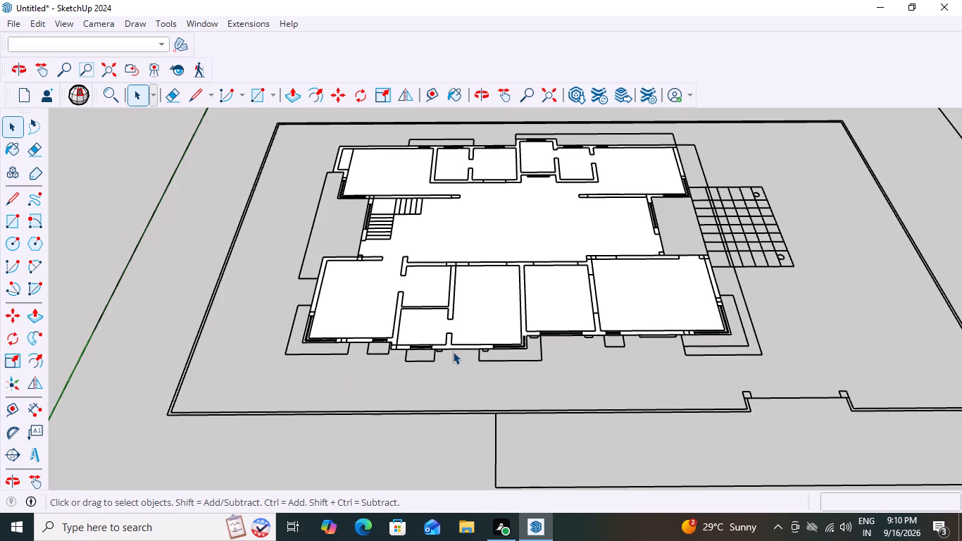
scroll(435, 156, up, 2)
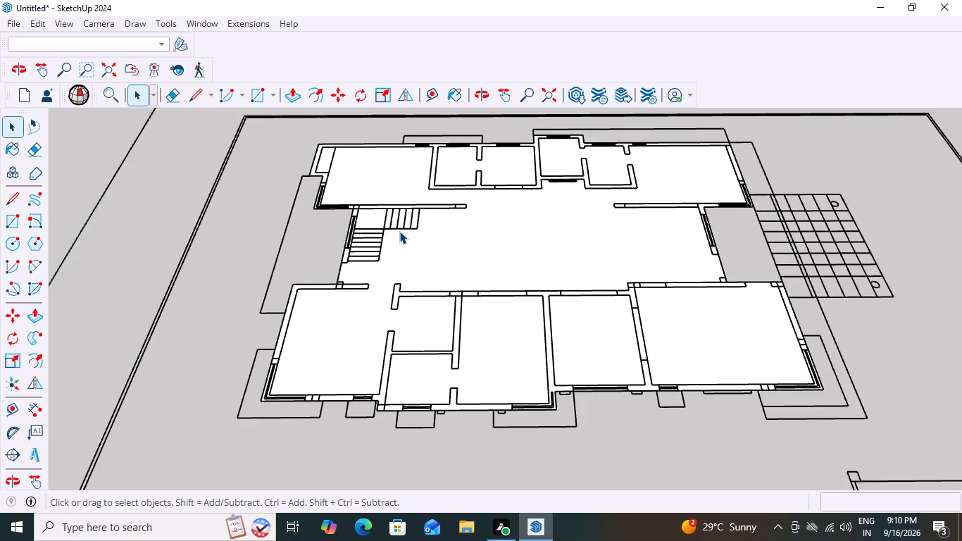
scroll(399, 231, up, 1)
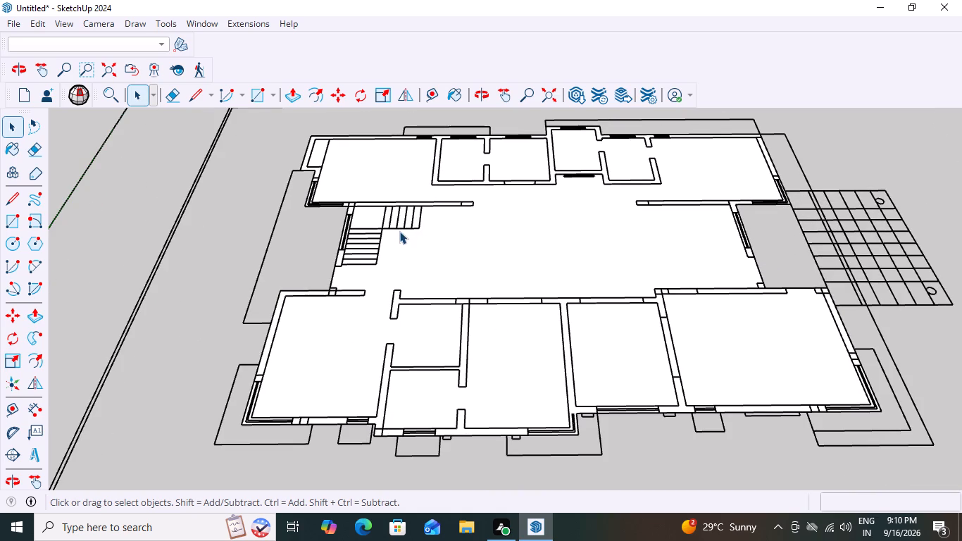
click(470, 246)
triple_click(470, 246)
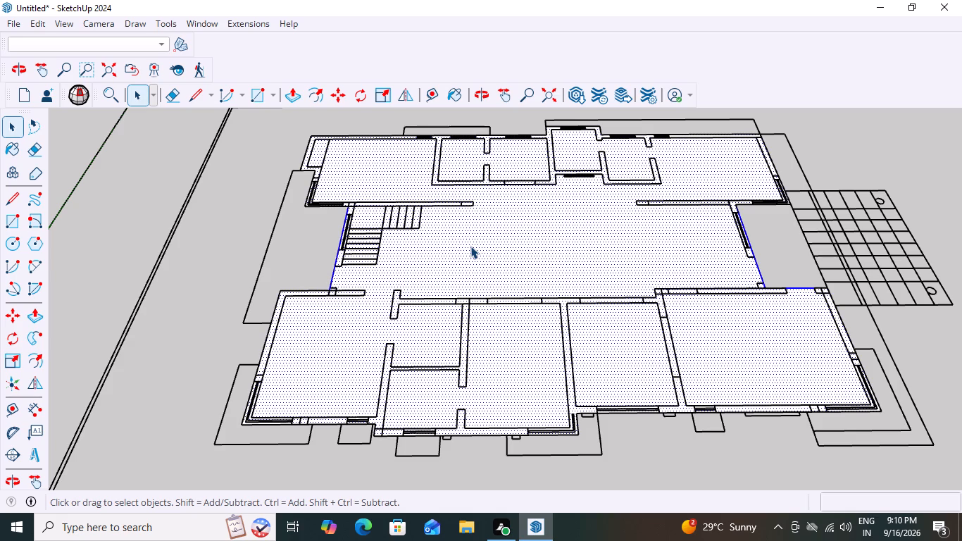
triple_click(470, 246)
key(space)
scroll(443, 258, down, 18)
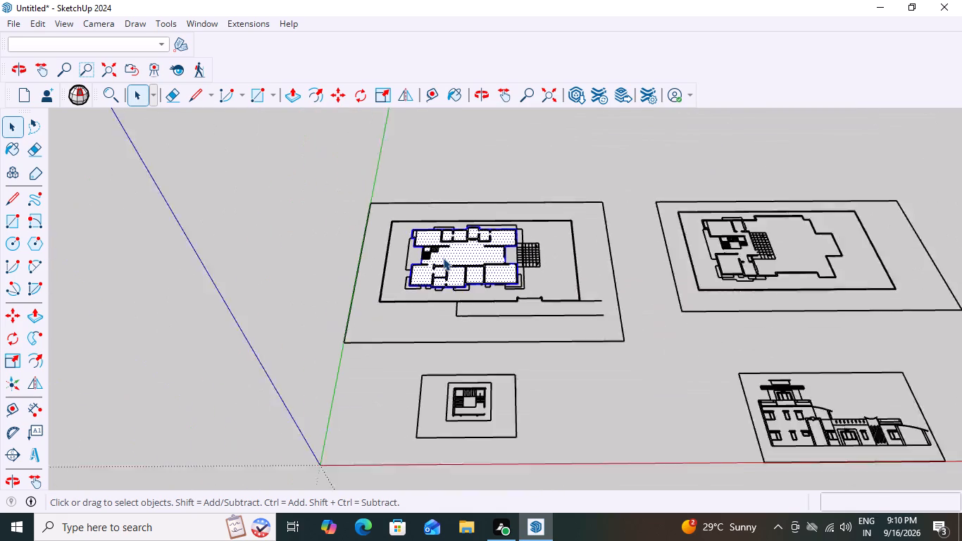
scroll(443, 258, up, 12)
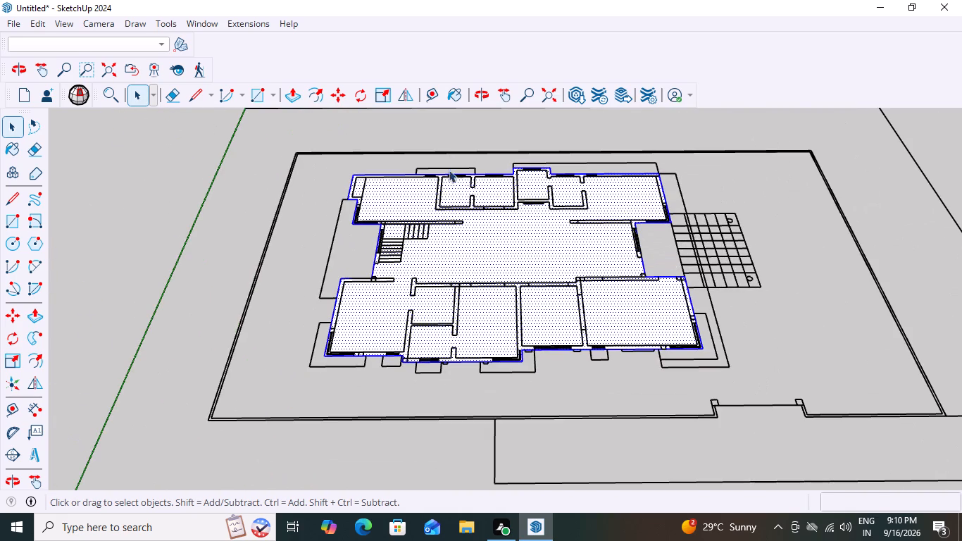
Check the imported plan linework as a separate object by selecting it, and clear the selection.
click(449, 151)
scroll(441, 246, up, 4)
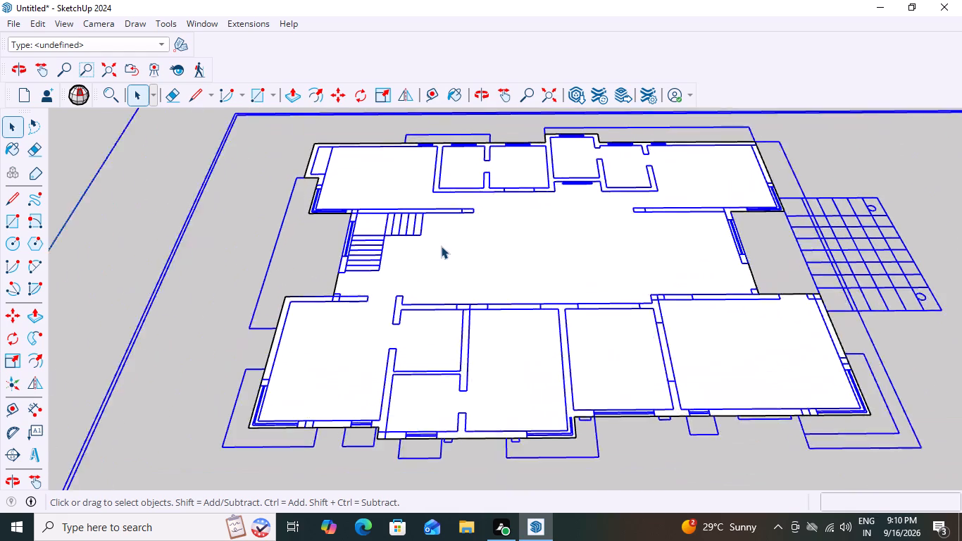
scroll(441, 246, up, 1)
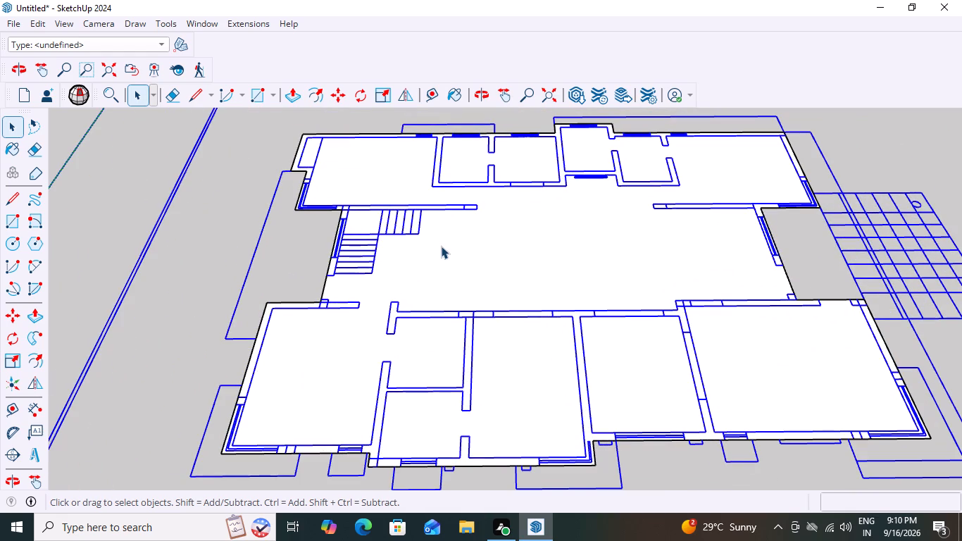
click(218, 213)
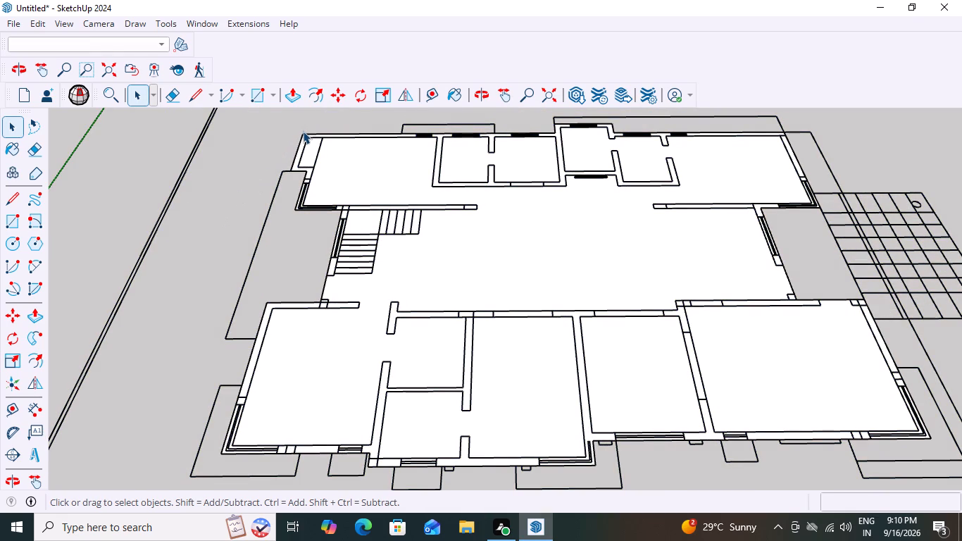
Check the traced face from its rear corner and rear room by selecting it there, and clear the selection.
triple_click(303, 131)
double_click(303, 132)
triple_click(303, 132)
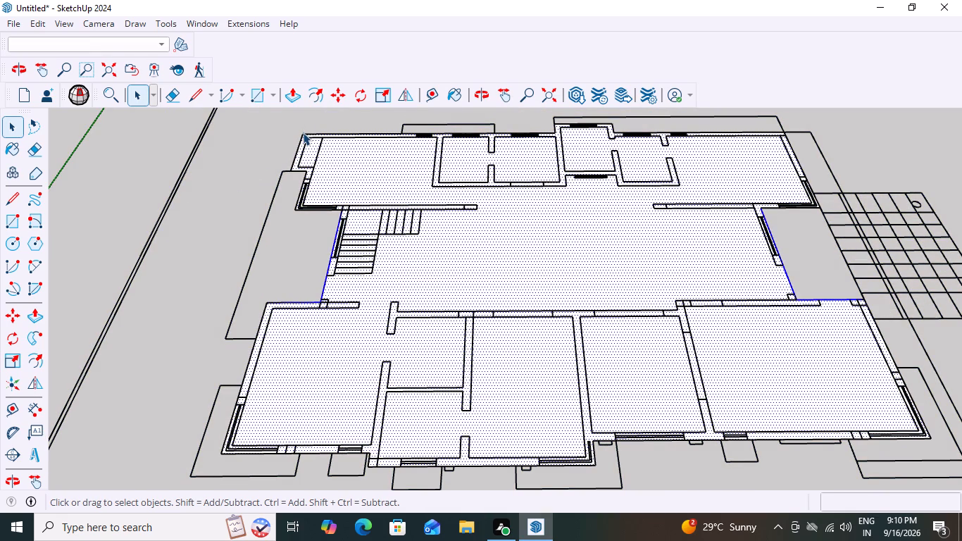
double_click(303, 132)
shift+click(504, 230)
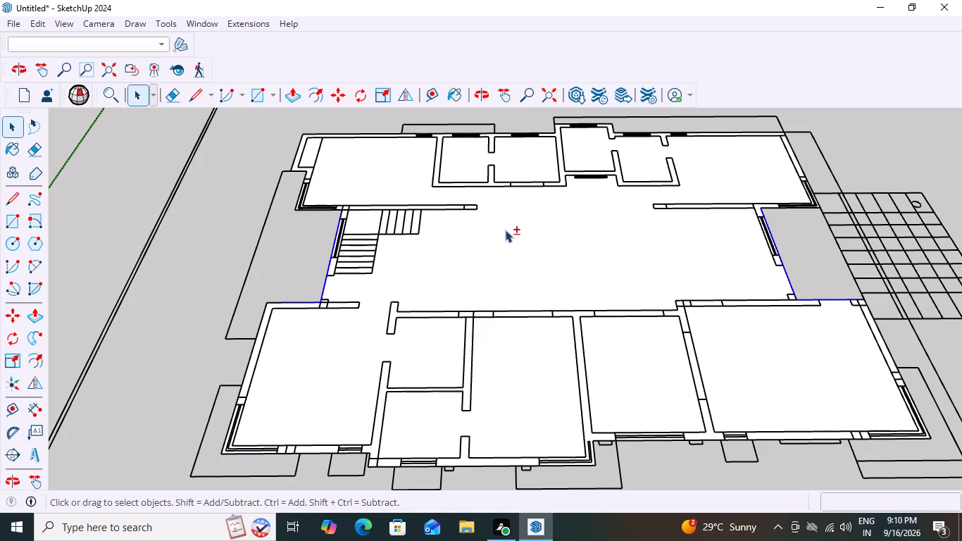
click(365, 177)
click(365, 177)
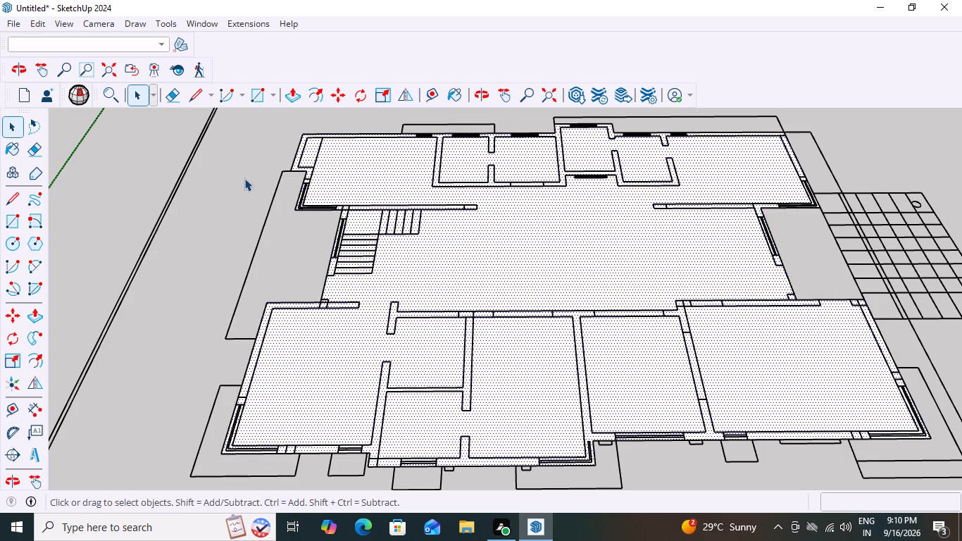
click(244, 178)
Open the imported plan for editing and select the connected lines of the boundary wall around the house.
scroll(244, 178, down, 9)
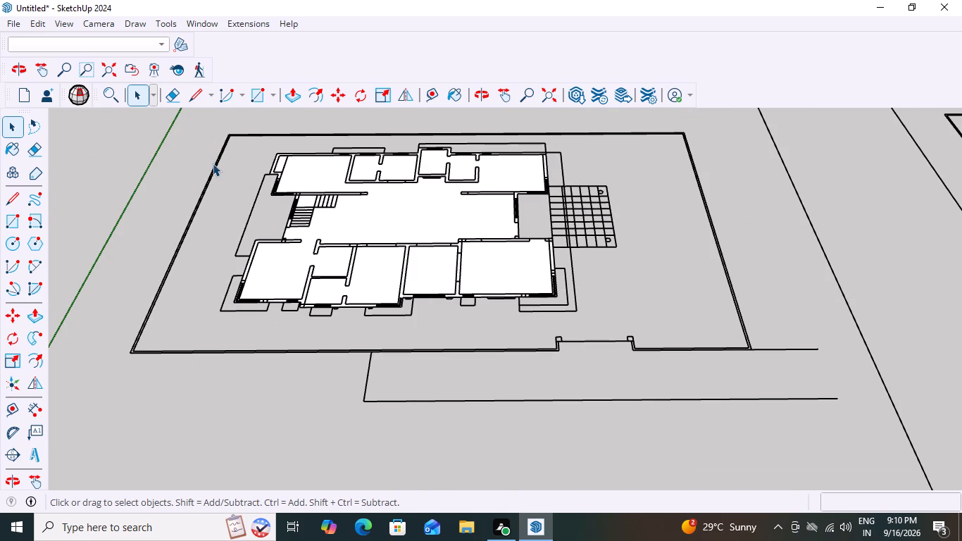
double_click(213, 164)
click(213, 164)
triple_click(213, 164)
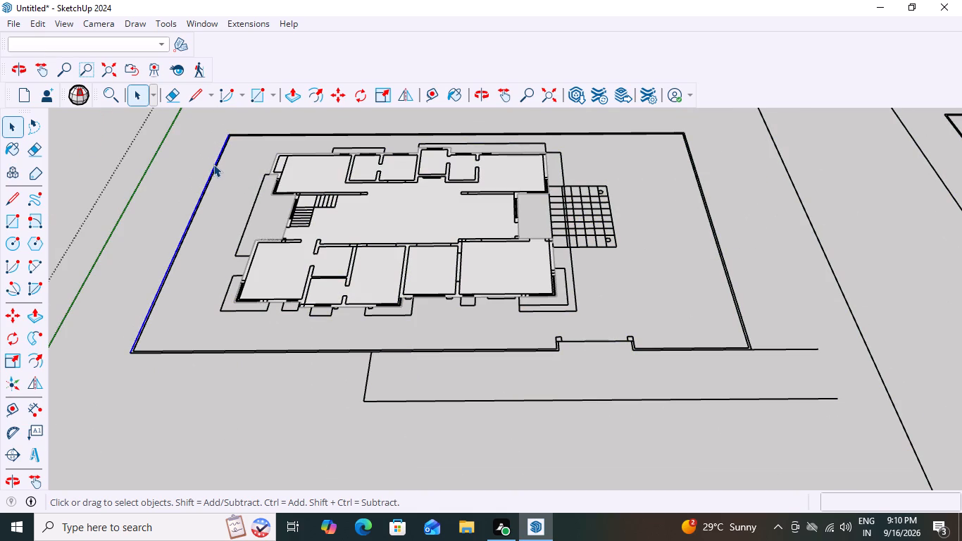
click(213, 164)
triple_click(213, 164)
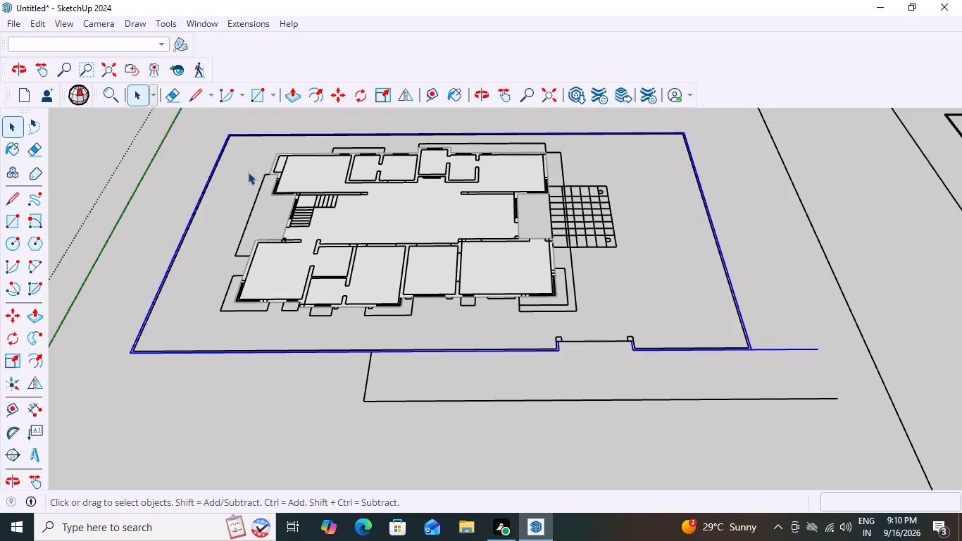
scroll(248, 172, up, 3)
scroll(367, 162, up, 4)
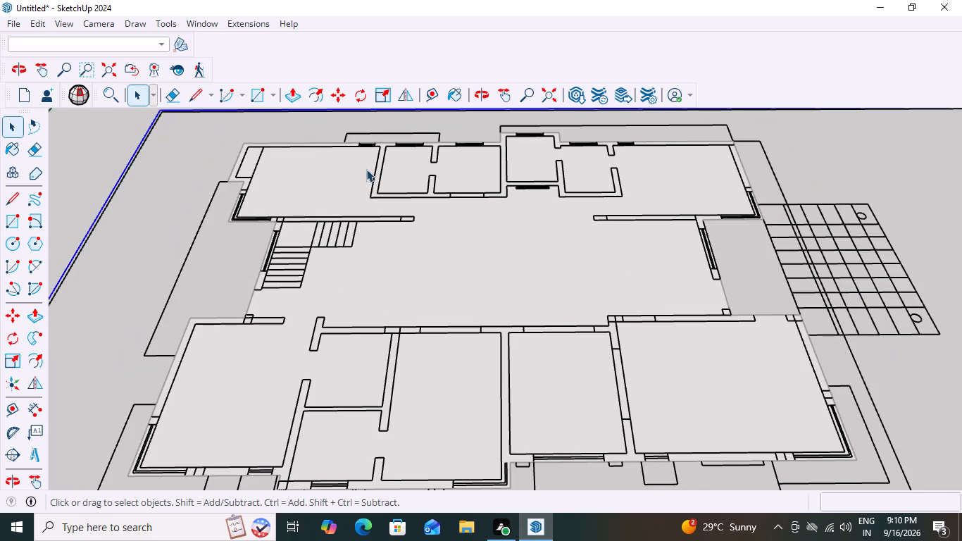
shift+click(436, 240)
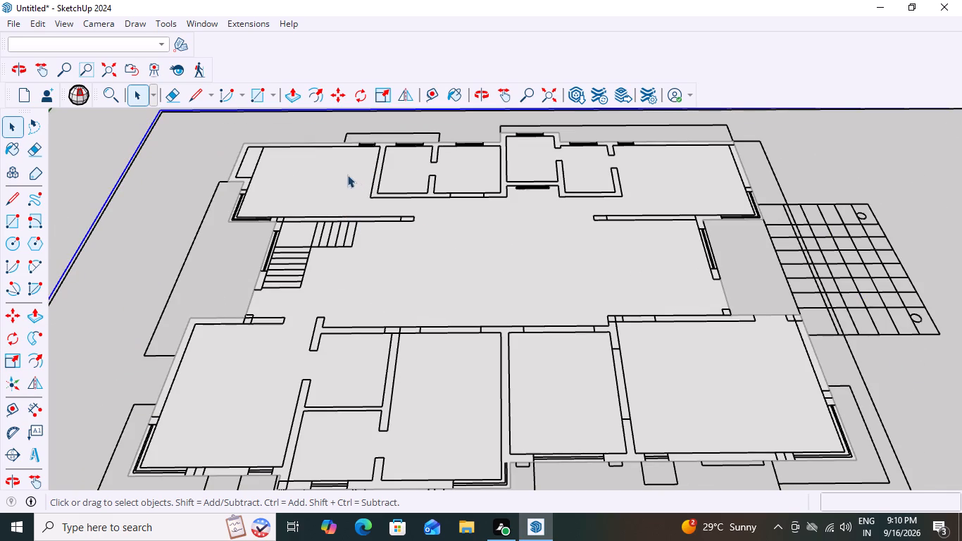
click(347, 175)
Select the boundary wall's connected lines again inside the imported plan, and leave its editing context.
scroll(242, 207, down, 5)
triple_click(147, 213)
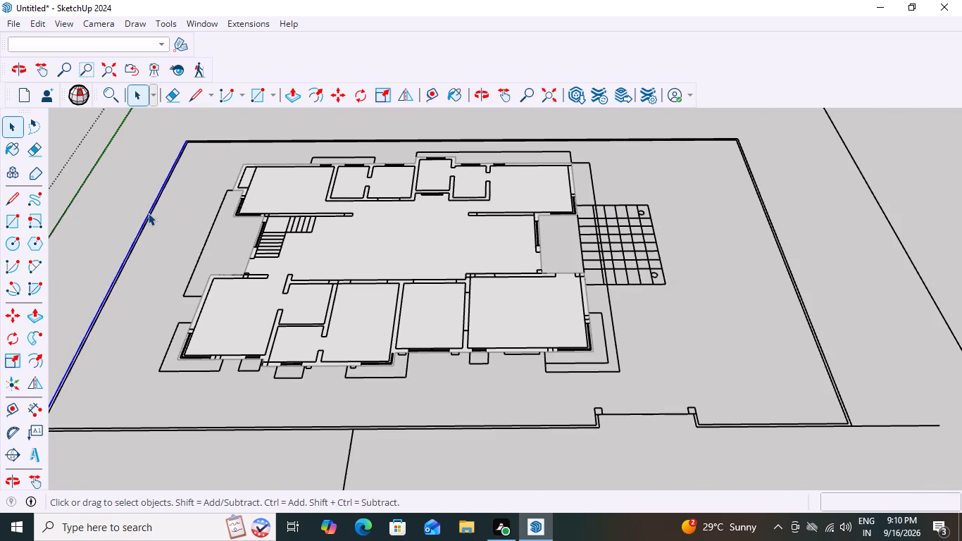
triple_click(148, 213)
scroll(159, 213, down, 9)
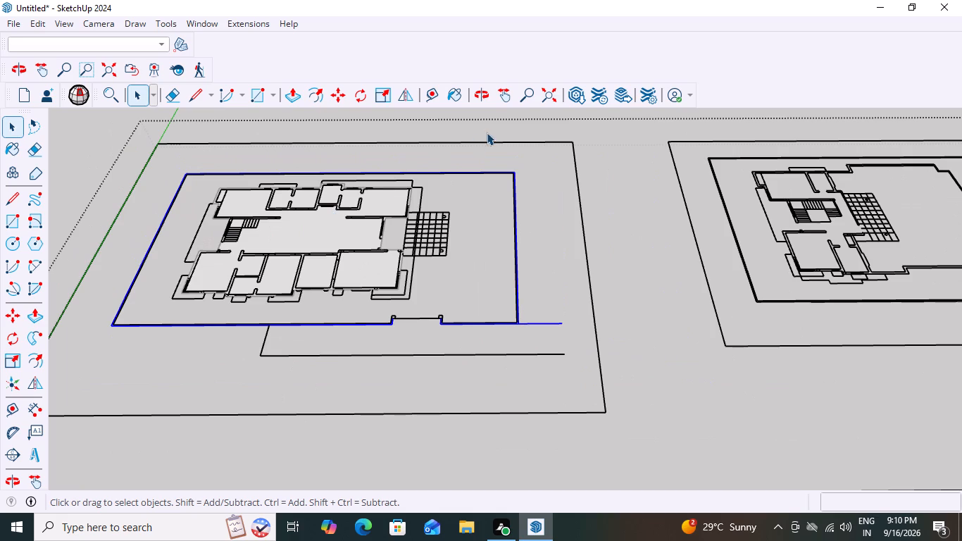
triple_click(487, 140)
click(487, 140)
double_click(487, 140)
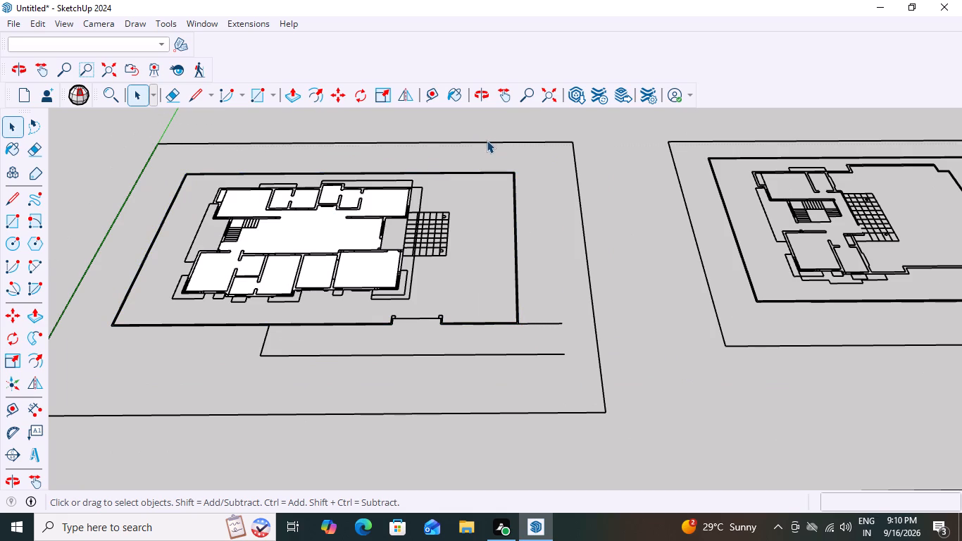
Compare the imported plan with the traced house face by selecting each in turn.
click(577, 192)
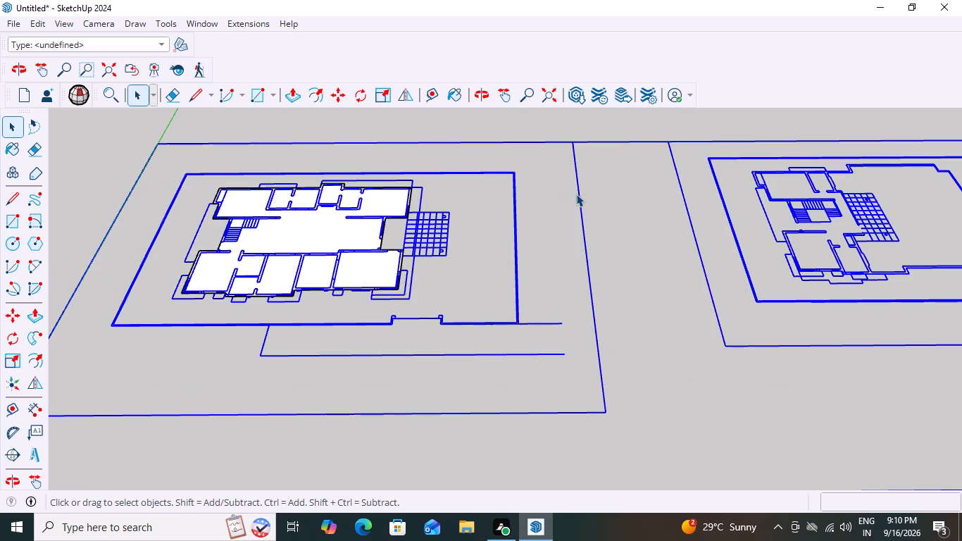
scroll(333, 225, up, 5)
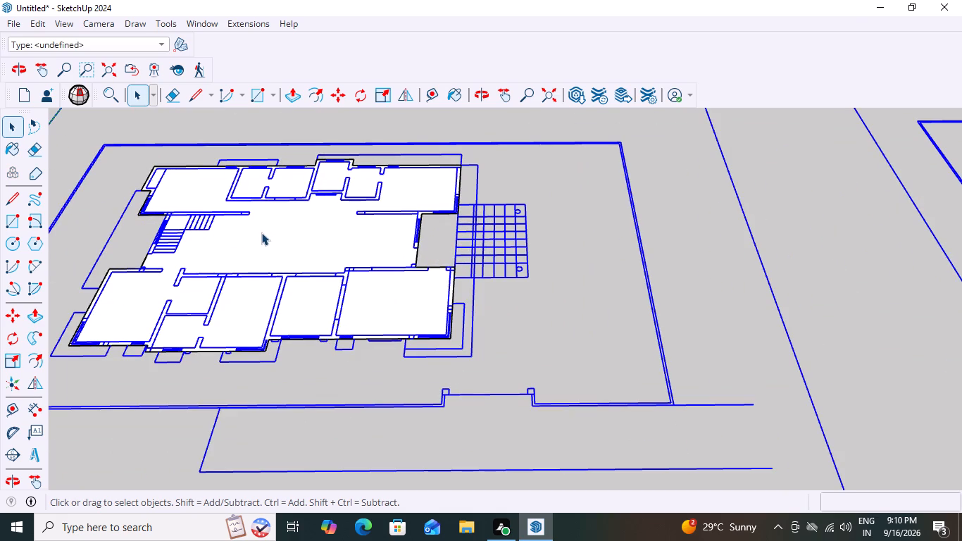
click(261, 233)
scroll(96, 279, up, 2)
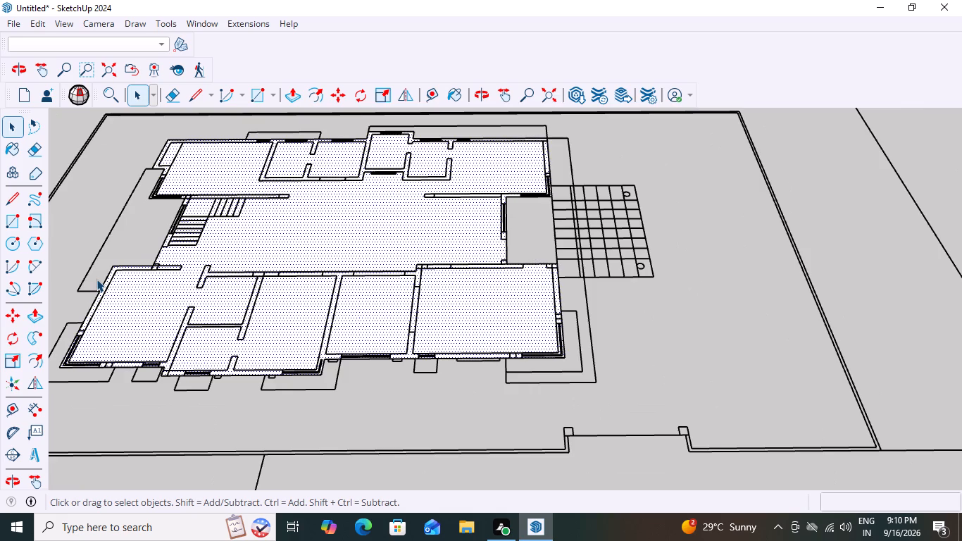
scroll(96, 279, up, 2)
shift+click(255, 241)
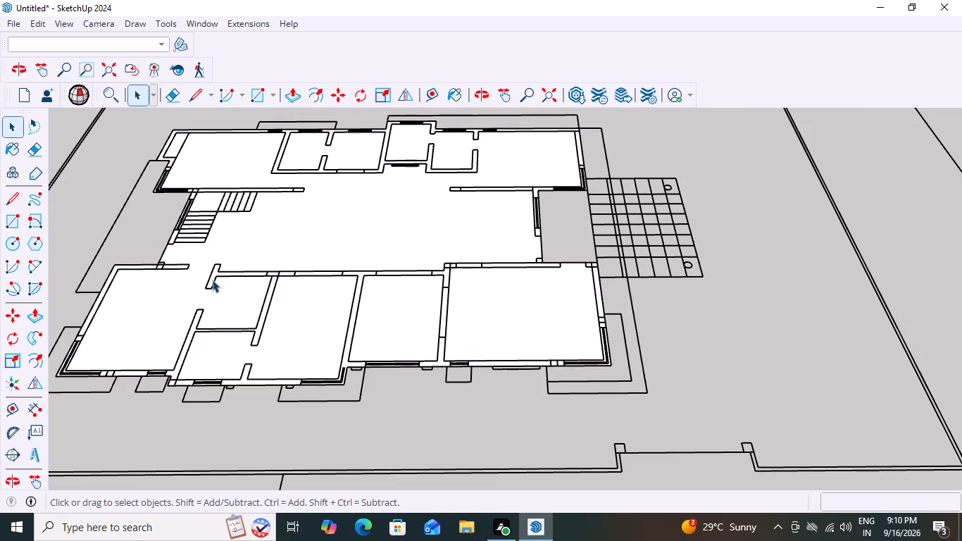
Check the traced face across the front rooms by selecting it with its bounding edges.
click(213, 299)
click(213, 299)
click(213, 299)
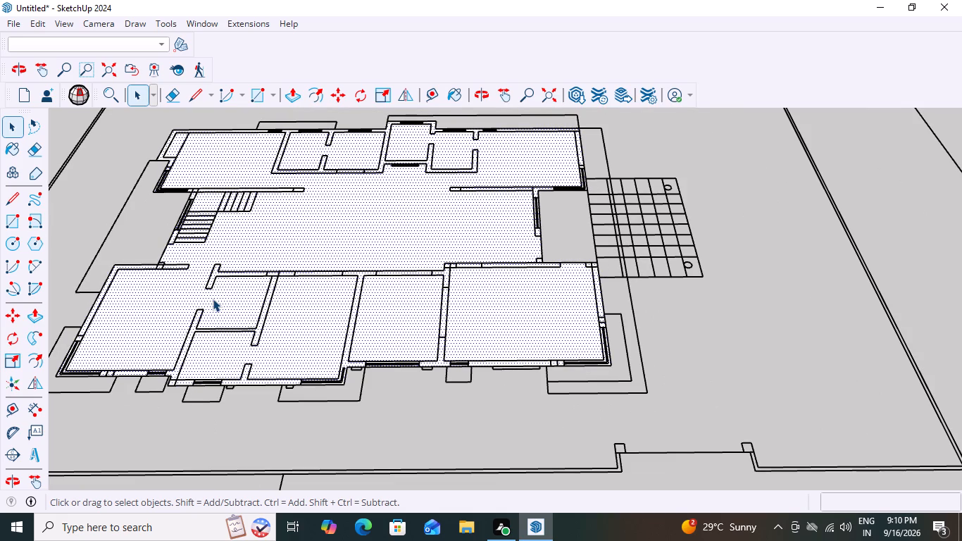
scroll(213, 299, down, 3)
scroll(270, 309, up, 6)
triple_click(299, 305)
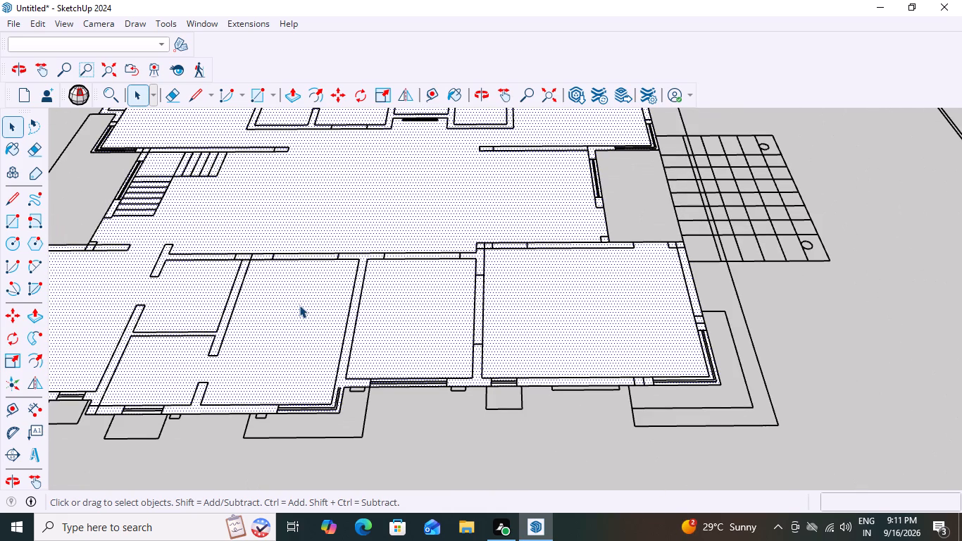
triple_click(300, 305)
triple_click(300, 305)
double_click(300, 305)
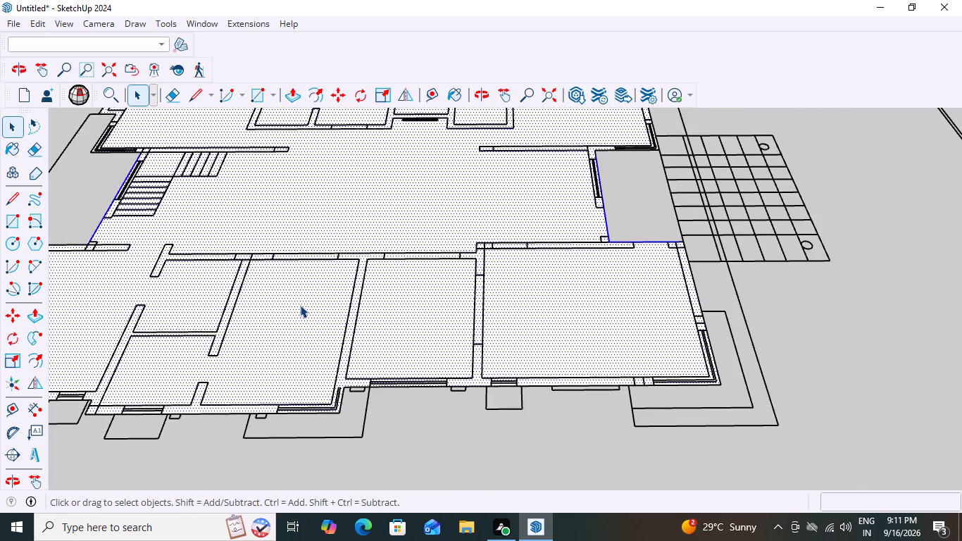
scroll(299, 304, down, 12)
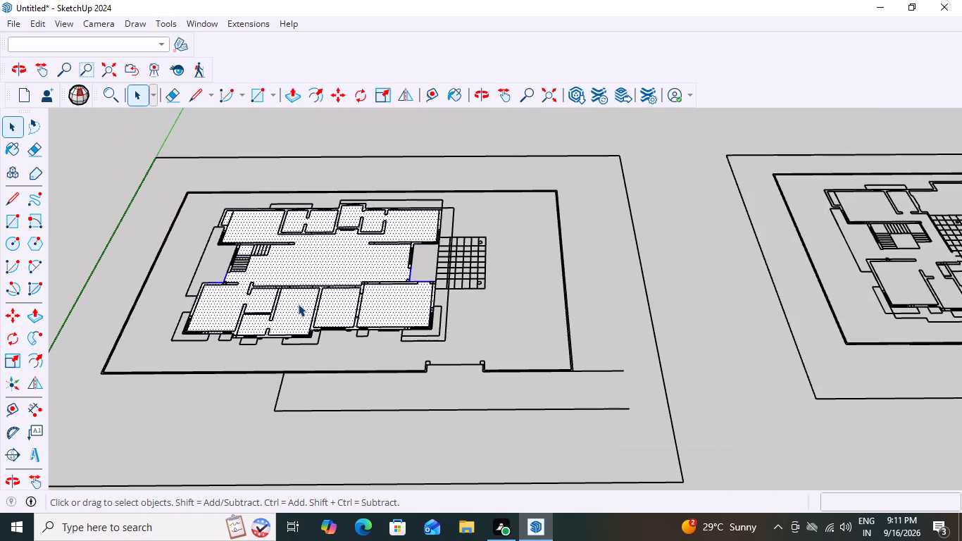
Clear the selection and draw a line about 991 mm long joining the side wall's inner corners beside the staircase.
scroll(214, 275, up, 13)
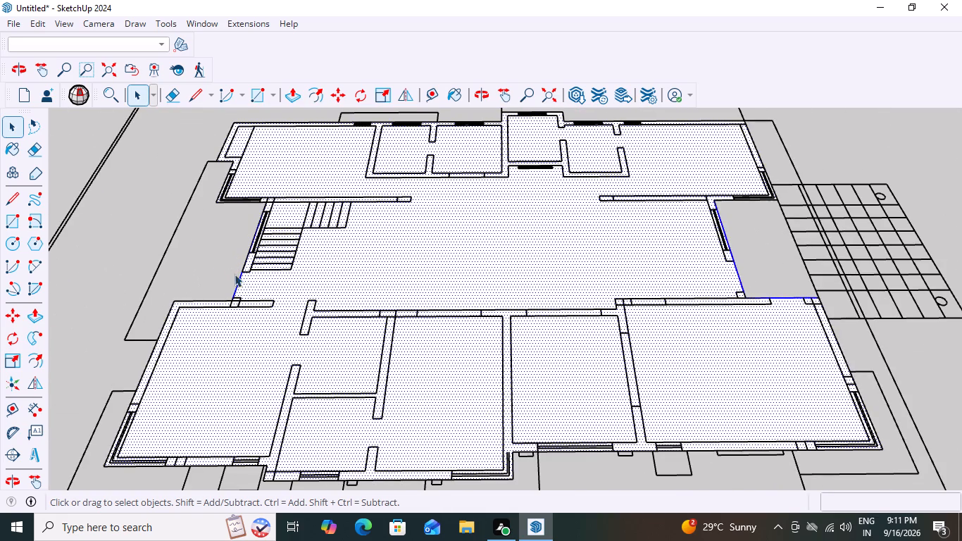
scroll(239, 278, up, 4)
click(175, 263)
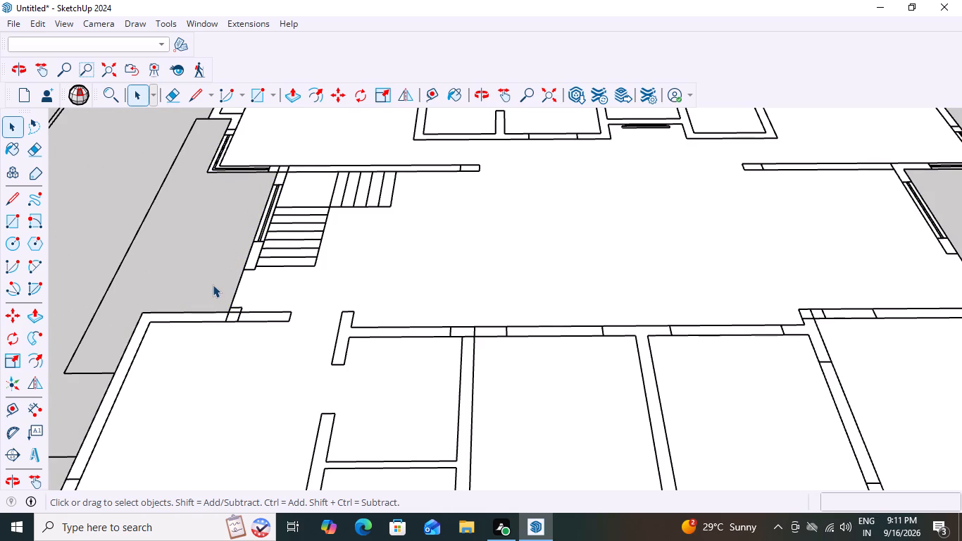
key(l)
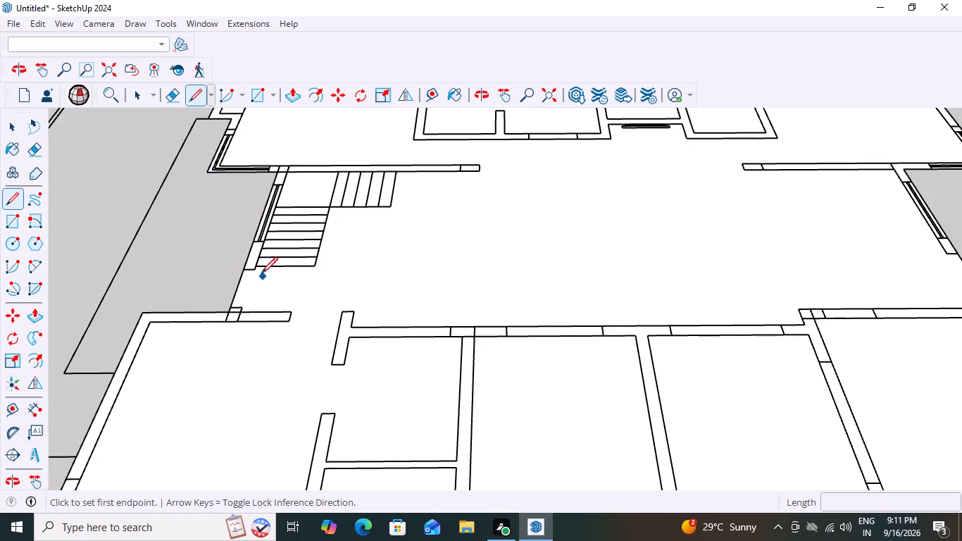
click(256, 269)
click(241, 307)
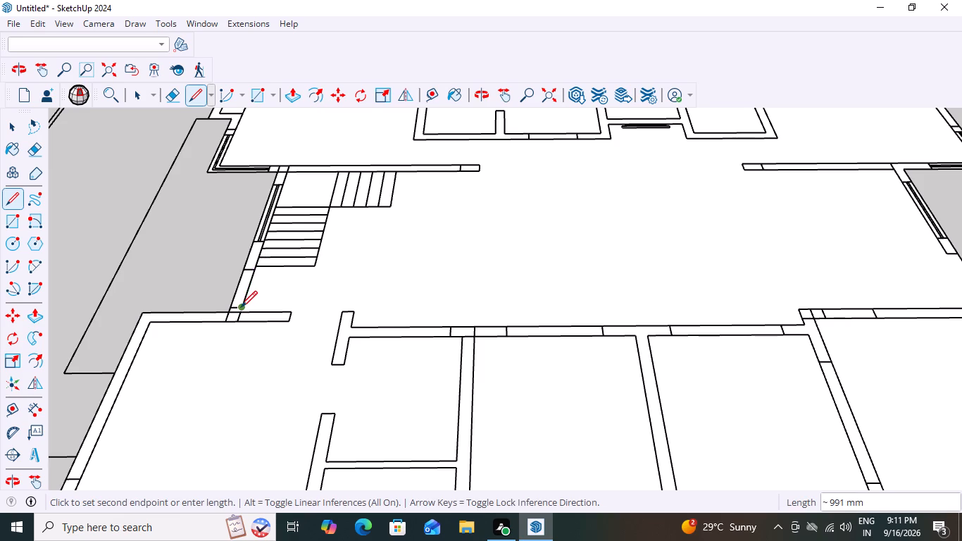
scroll(211, 348, down, 9)
scroll(584, 341, up, 2)
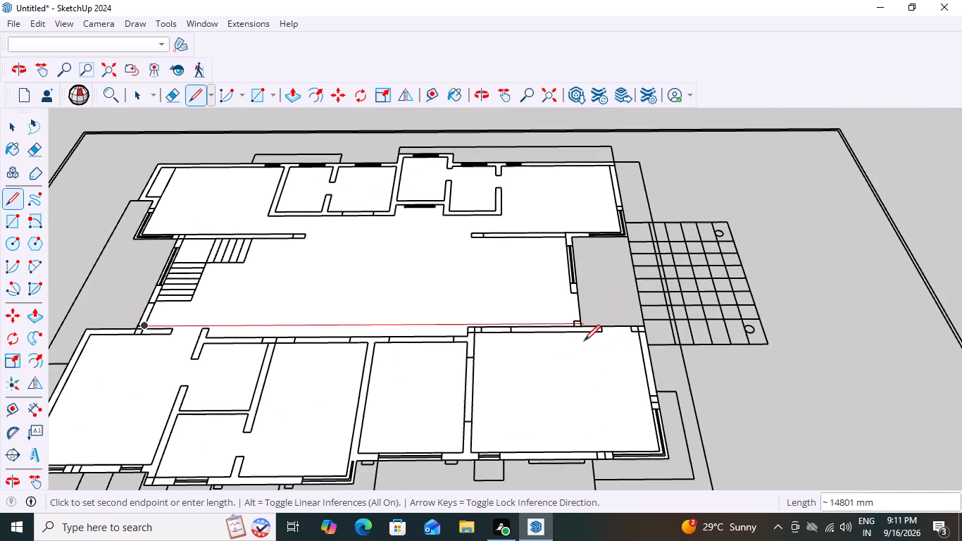
key(space)
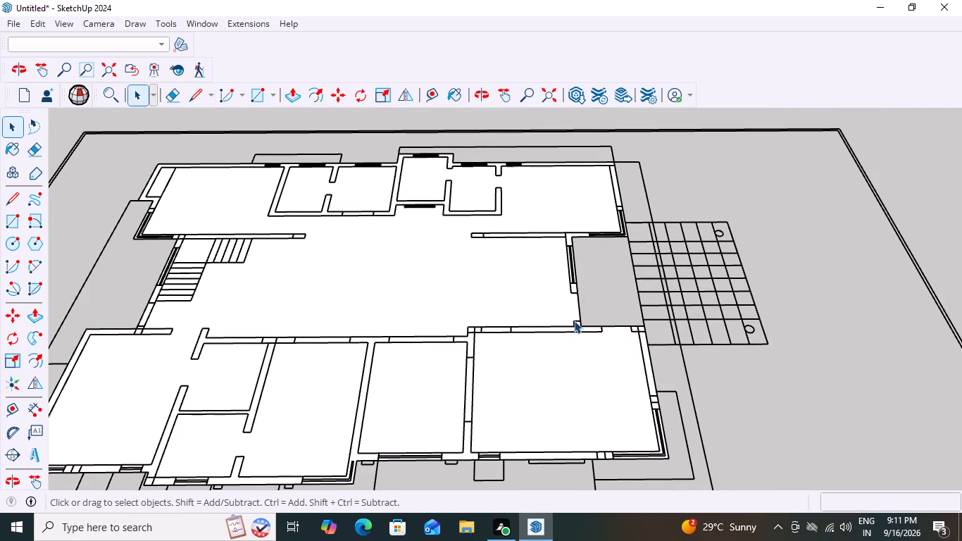
Draw a line across the opening in the side wall facing the gridded entrance area, joining its two inner corners.
key(l)
scroll(571, 312, up, 3)
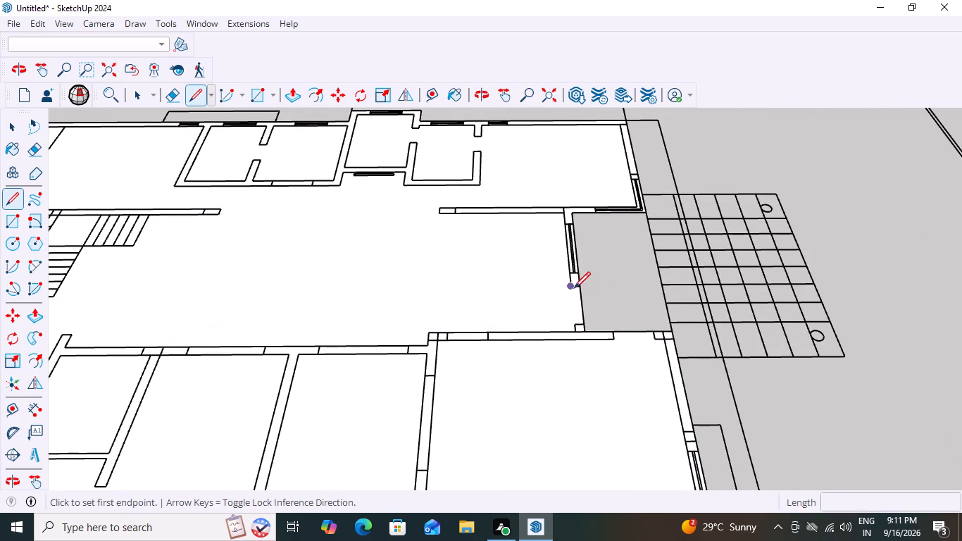
click(574, 288)
click(573, 325)
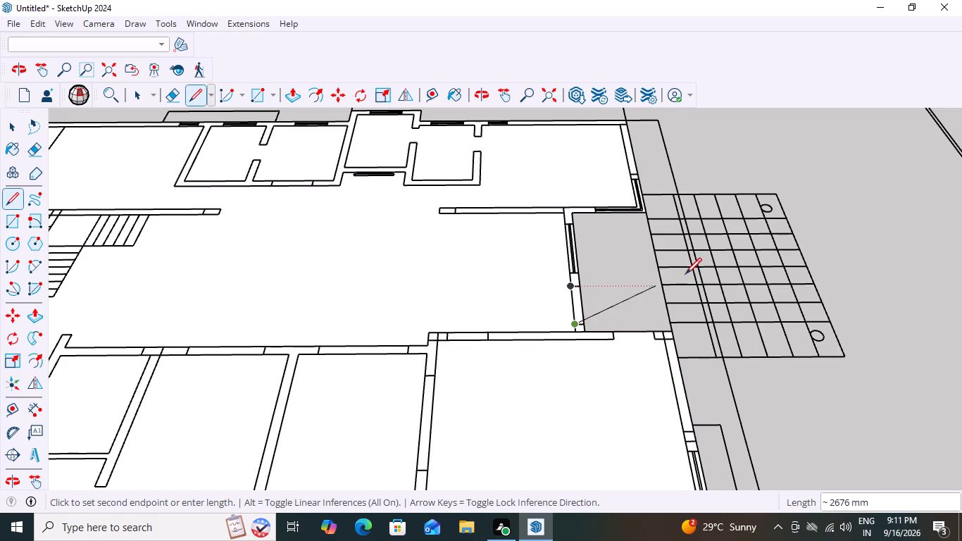
key(space)
Check the traced house face by selecting it at the central hall, a front room and the rear corner wall in turn.
scroll(687, 271, down, 10)
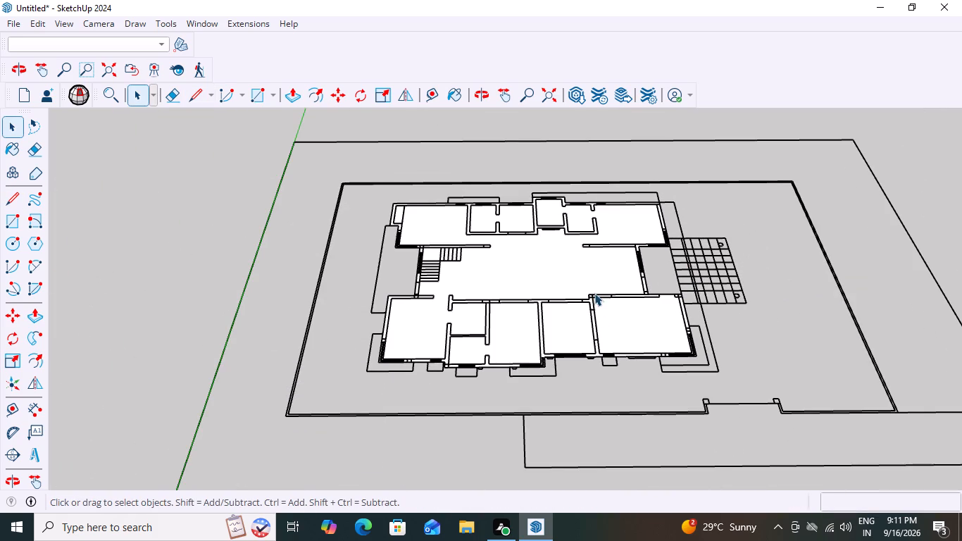
click(562, 252)
scroll(495, 349, up, 3)
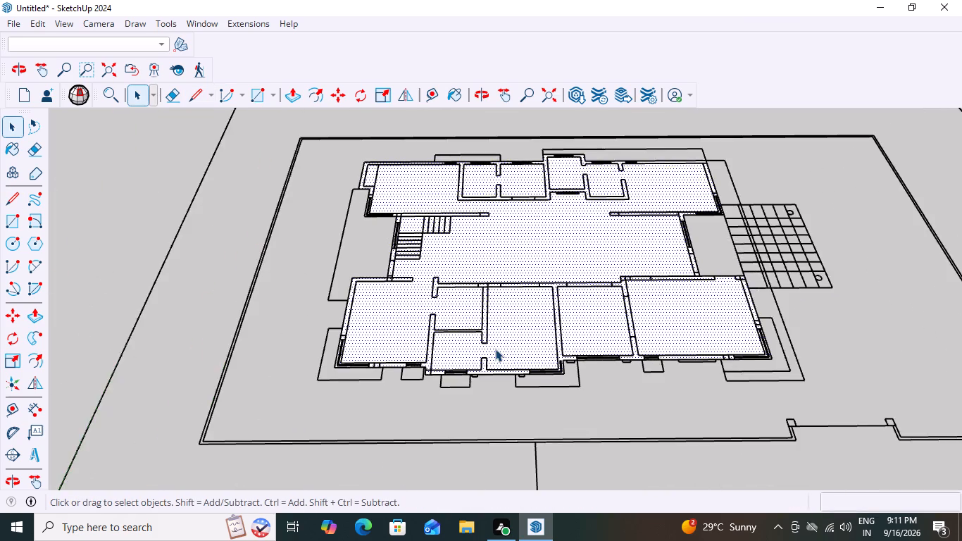
scroll(495, 349, up, 2)
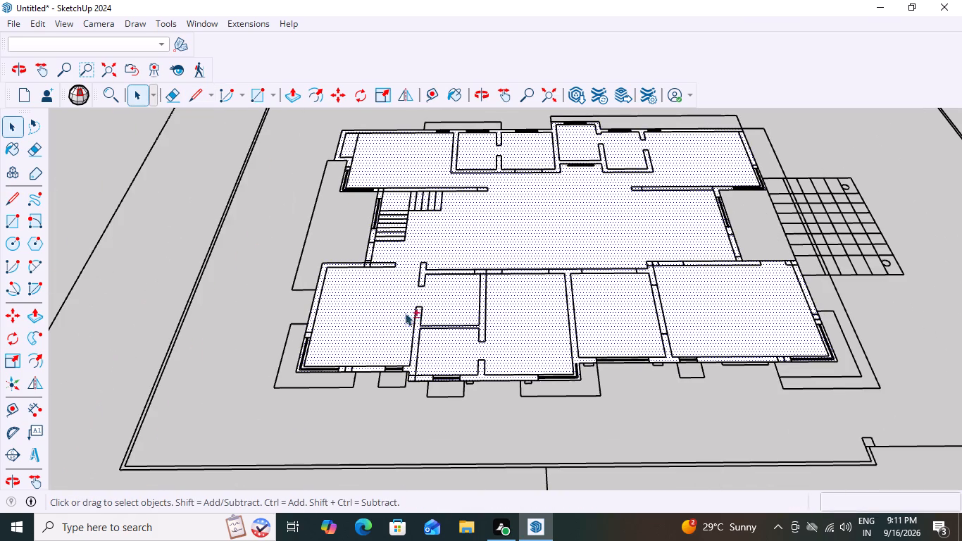
shift+double_click(387, 301)
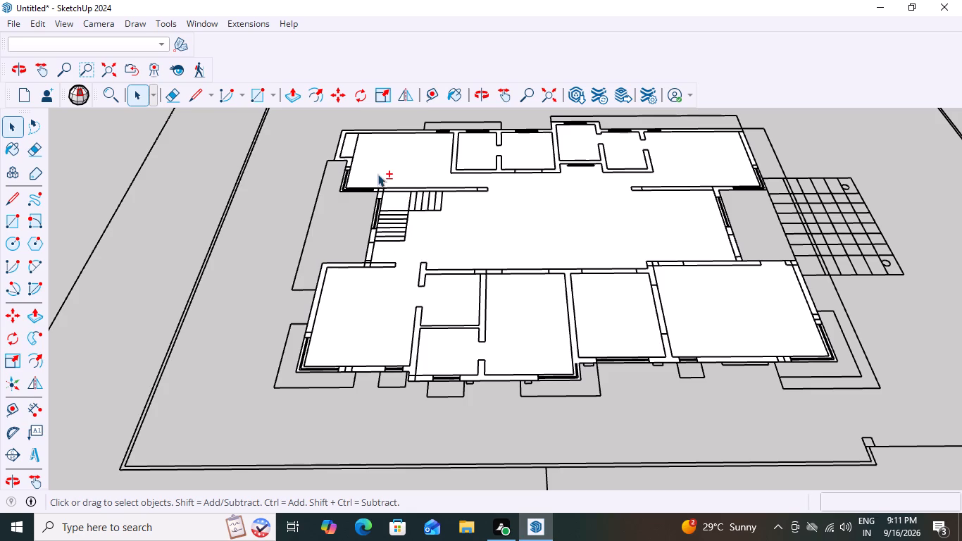
shift+click(373, 166)
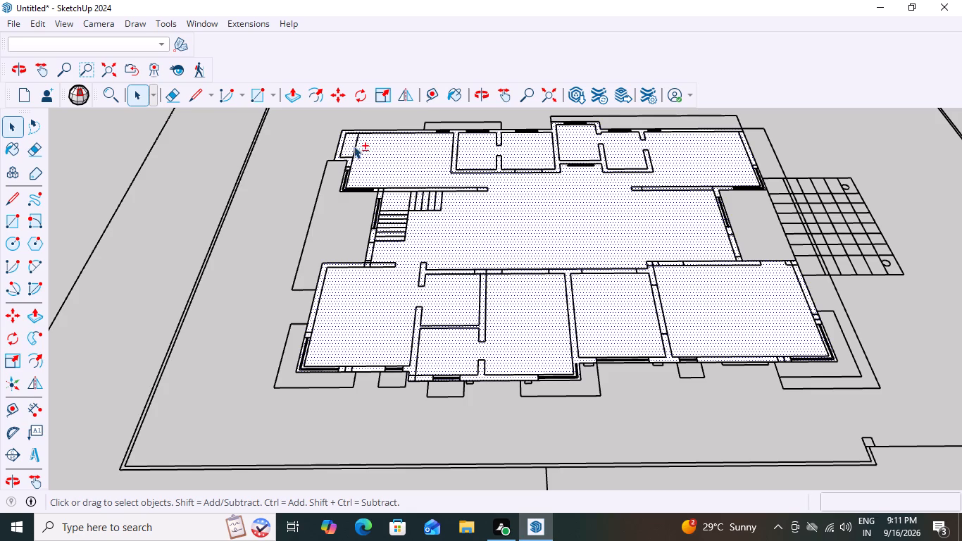
shift+double_click(337, 147)
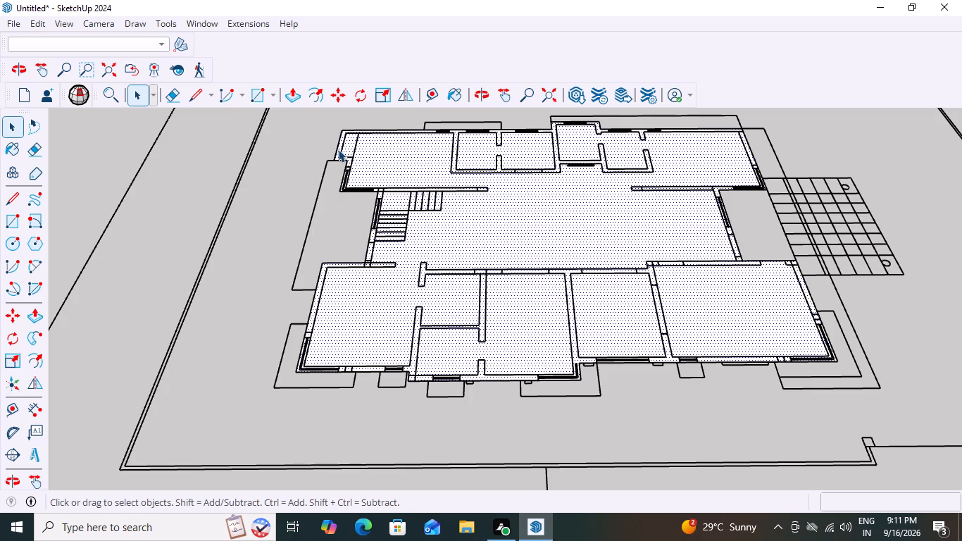
click(338, 149)
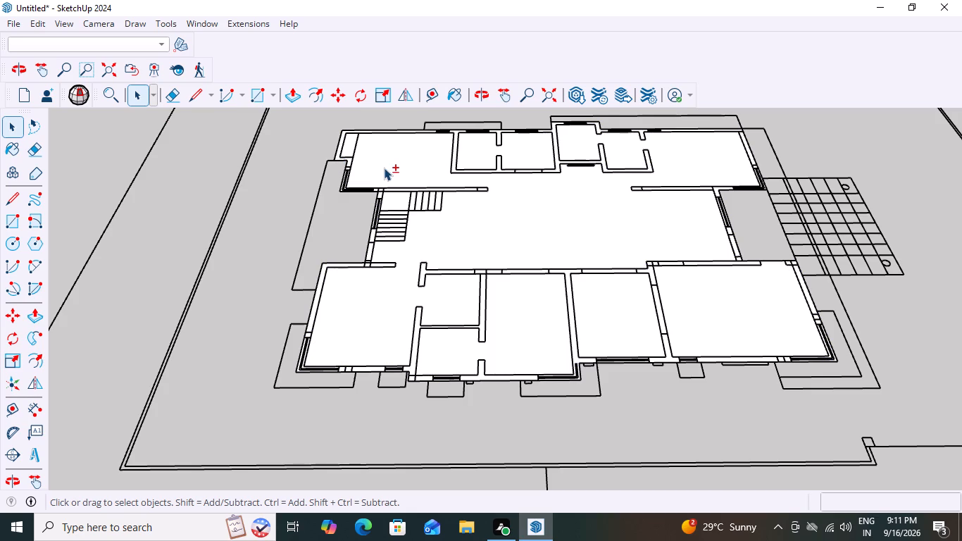
shift+click(384, 168)
click(384, 168)
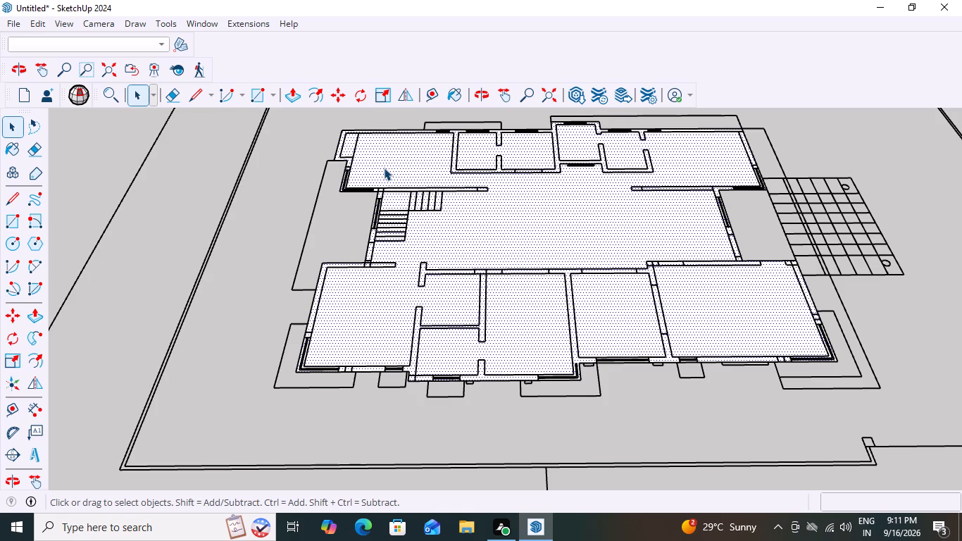
shift+click(441, 219)
Check the traced face in the middle front rooms by selecting it together with its bounding edges.
scroll(441, 219, up, 1)
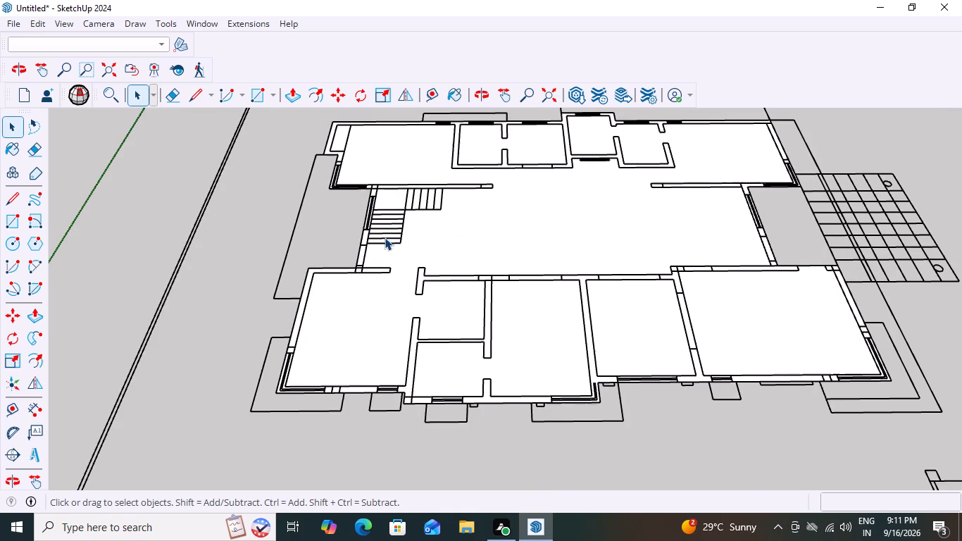
click(468, 321)
double_click(534, 340)
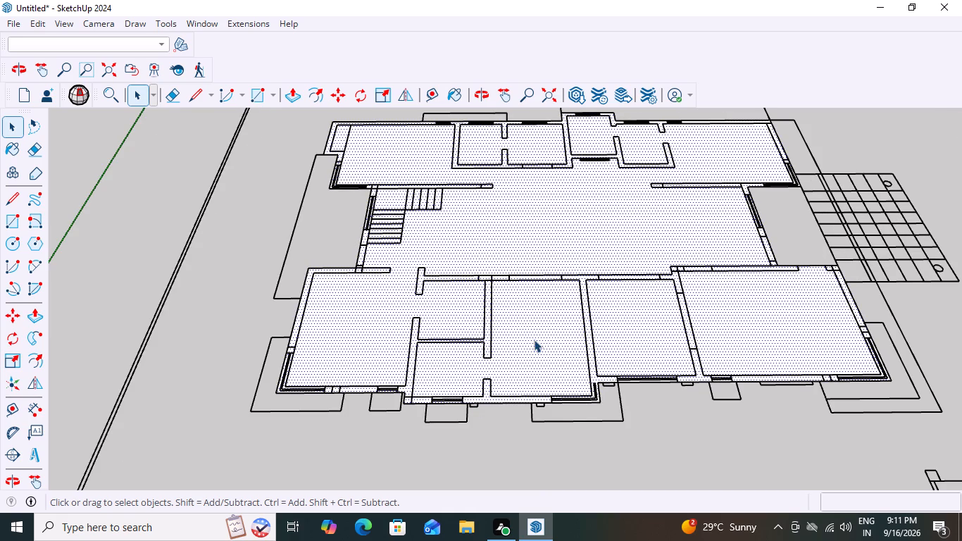
key(Escape)
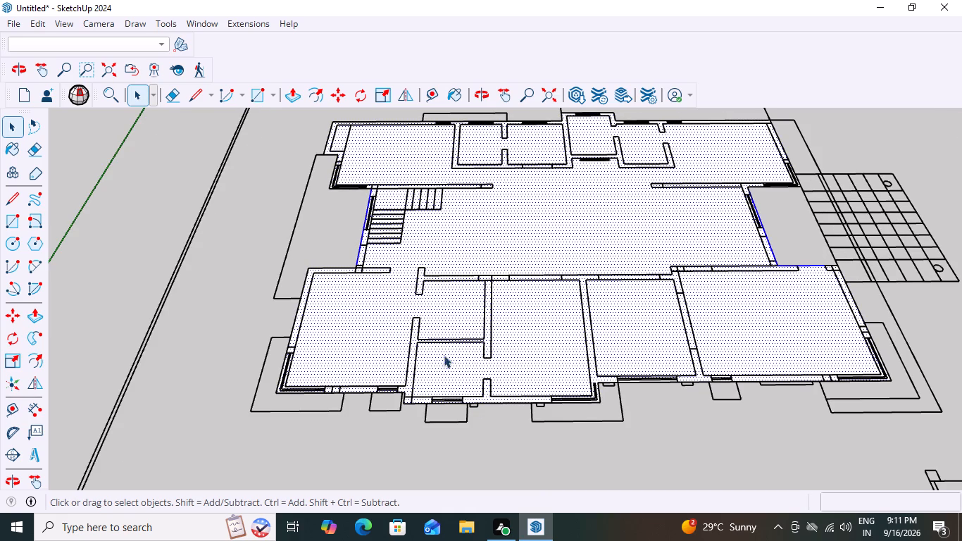
scroll(430, 361, down, 3)
scroll(287, 419, up, 2)
key(space)
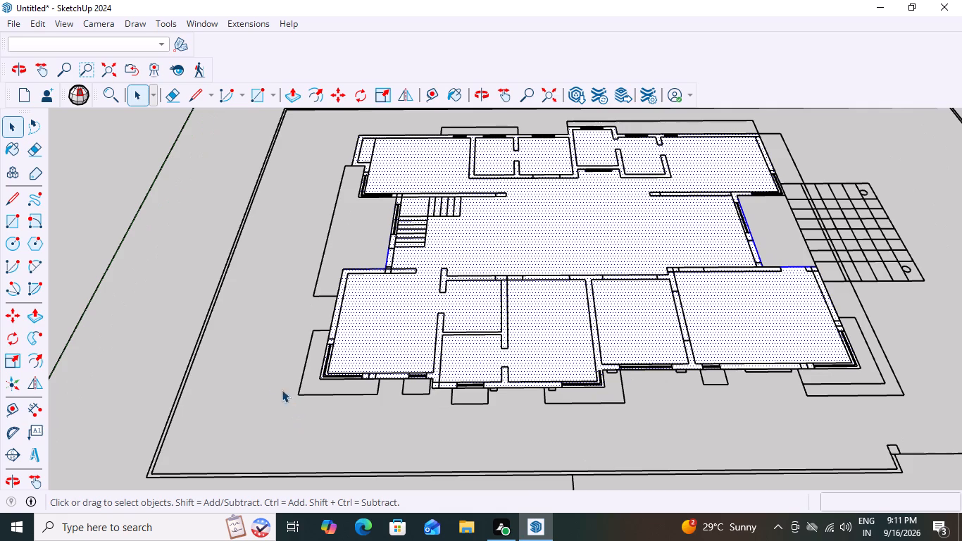
Clear the selection and check the traced face at the outer front corner beside the staircase end of the house.
double_click(269, 374)
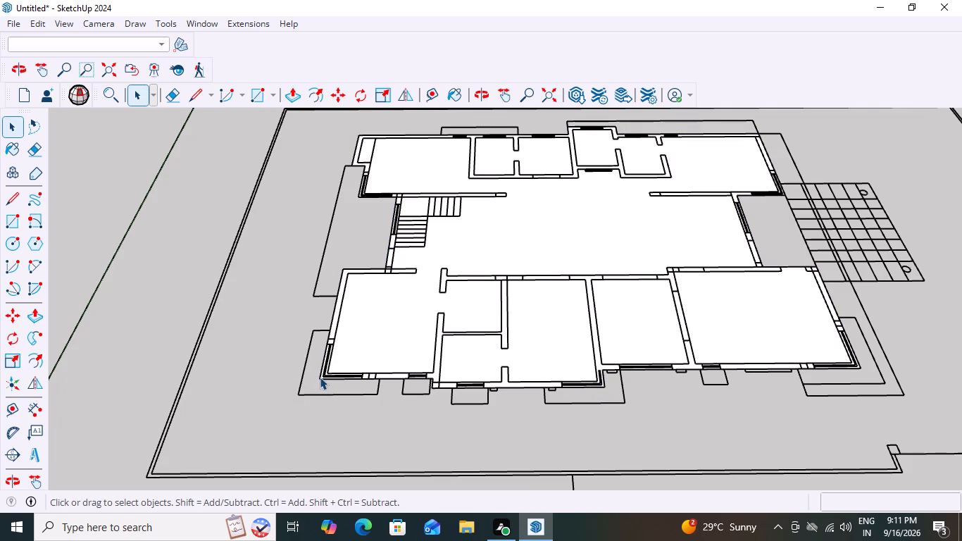
triple_click(320, 377)
triple_click(320, 377)
triple_click(320, 377)
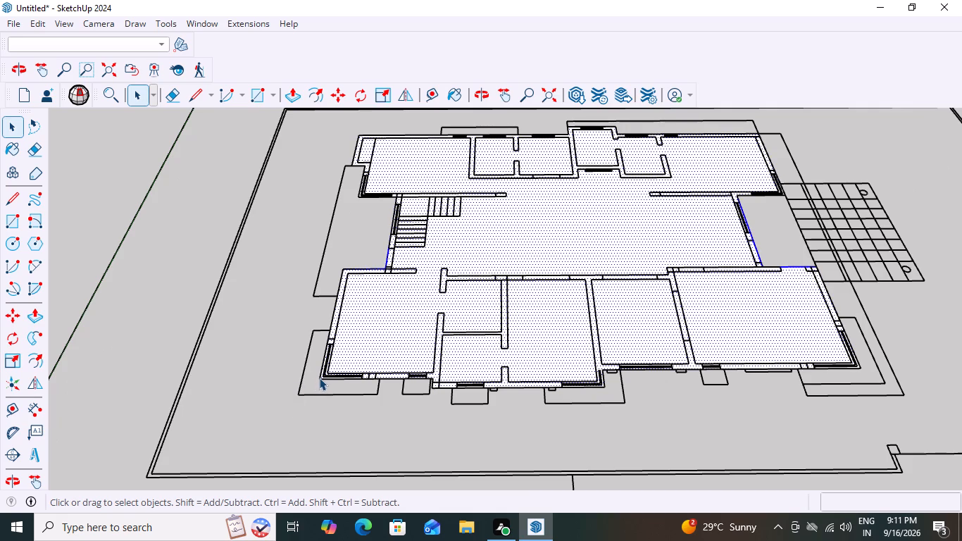
triple_click(319, 378)
click(319, 378)
click(319, 378)
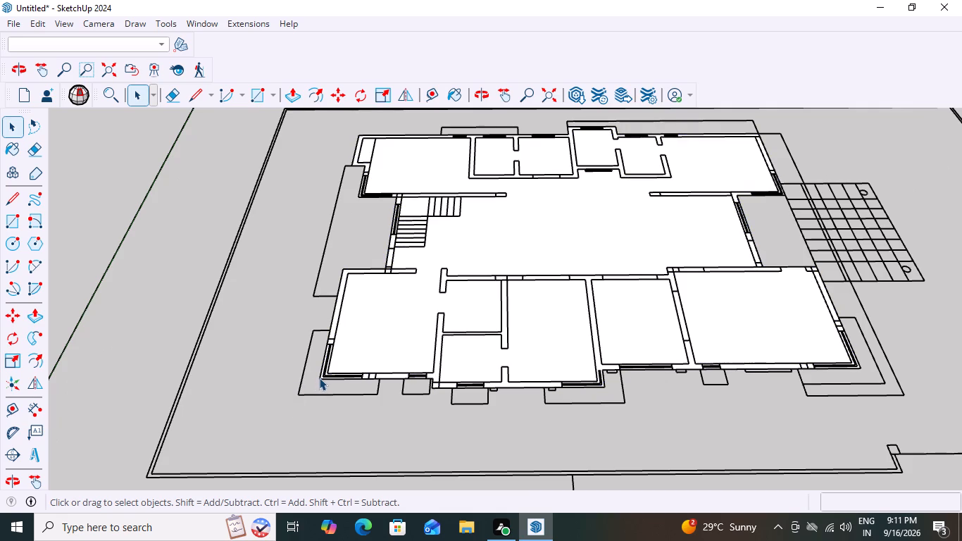
triple_click(319, 378)
click(316, 378)
double_click(316, 378)
click(316, 378)
Recheck the traced face by selecting it at the central hall and at the outer wall of the rear corner niche.
scroll(429, 202, up, 4)
scroll(435, 199, down, 5)
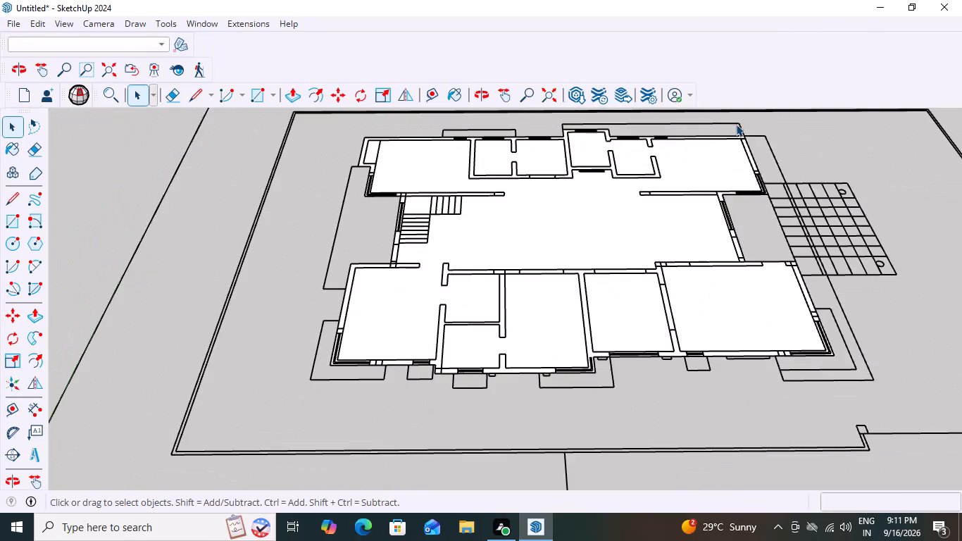
scroll(734, 125, down, 4)
scroll(634, 215, up, 4)
scroll(823, 236, down, 4)
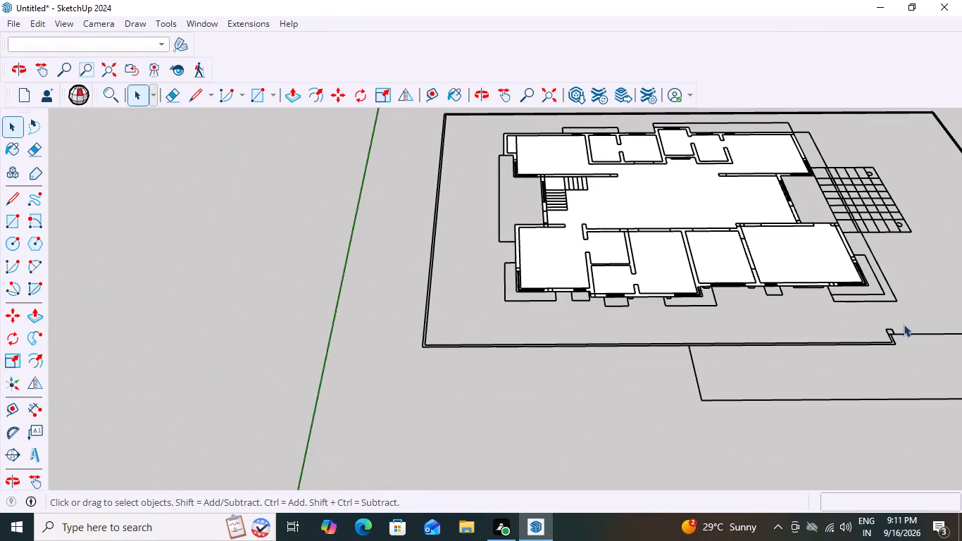
scroll(909, 316, down, 2)
scroll(925, 249, down, 3)
scroll(881, 192, up, 12)
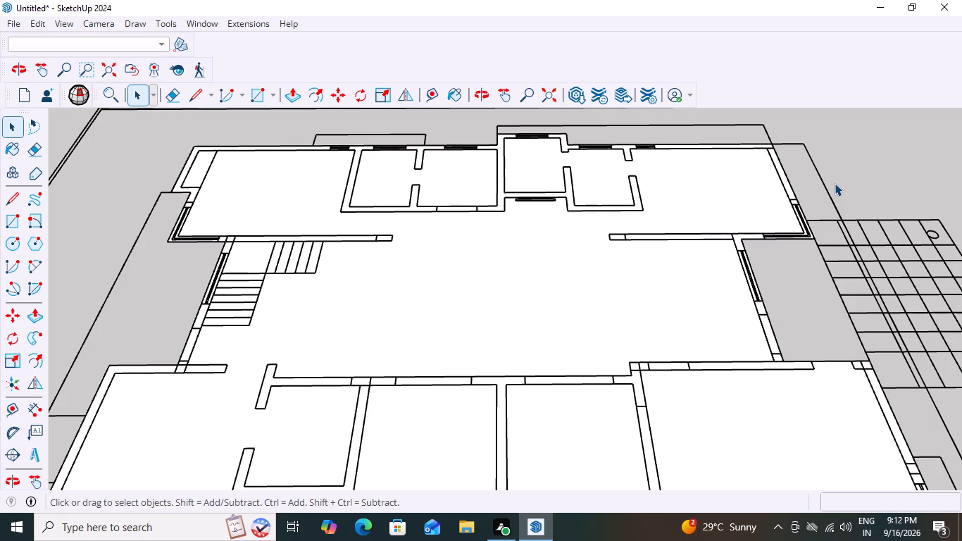
scroll(835, 183, down, 2)
click(520, 269)
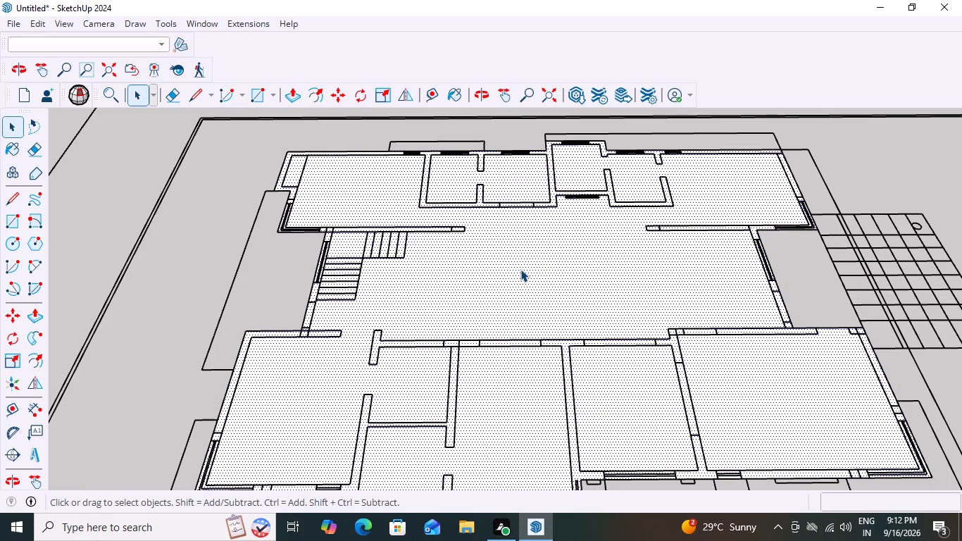
key(space)
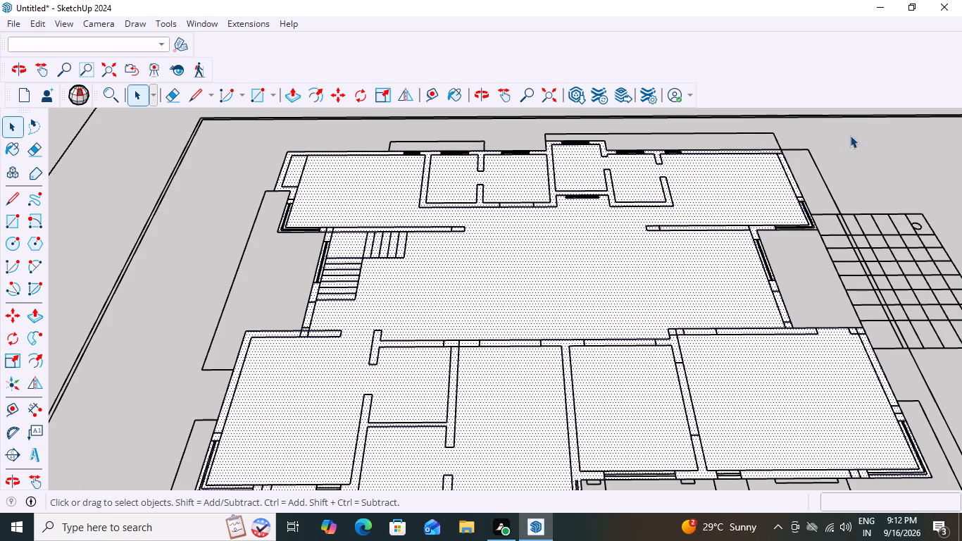
double_click(851, 135)
click(283, 166)
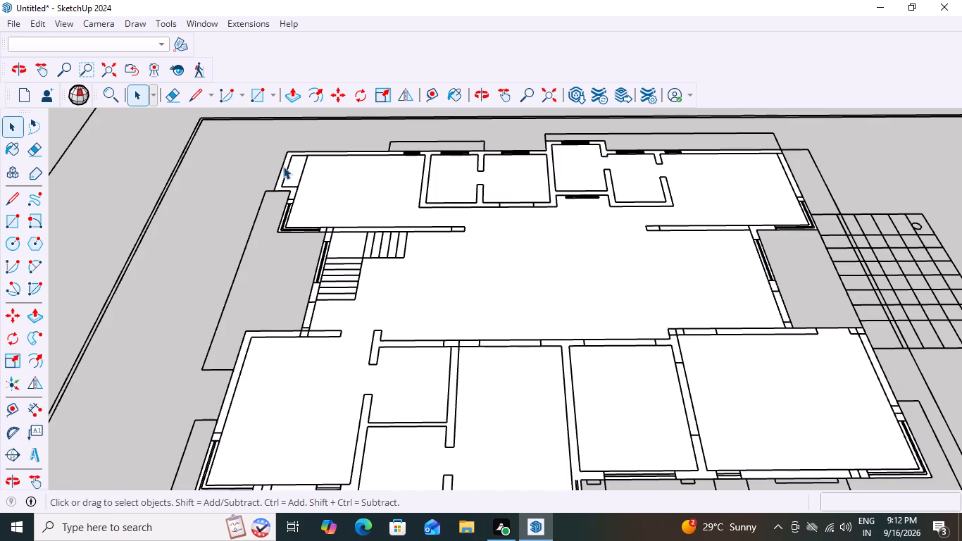
double_click(283, 166)
click(283, 166)
double_click(283, 166)
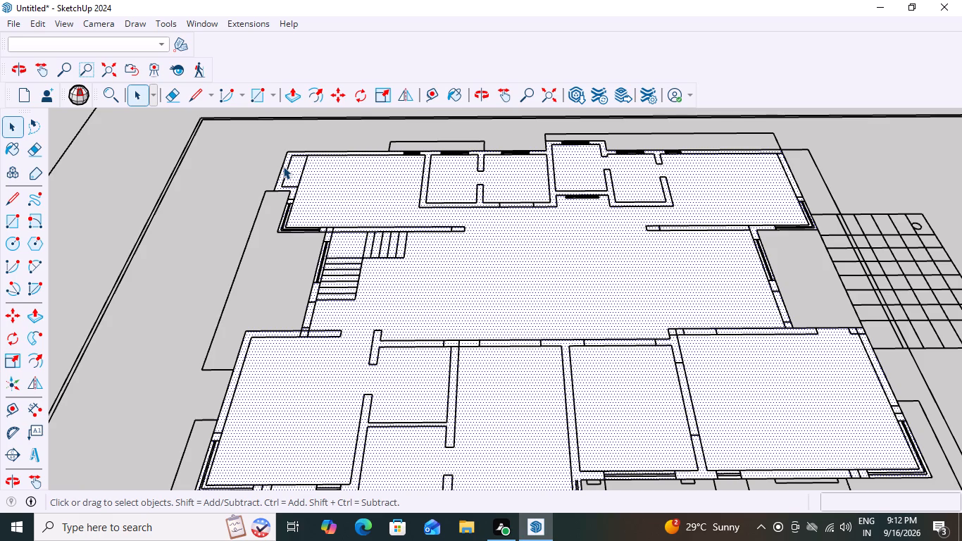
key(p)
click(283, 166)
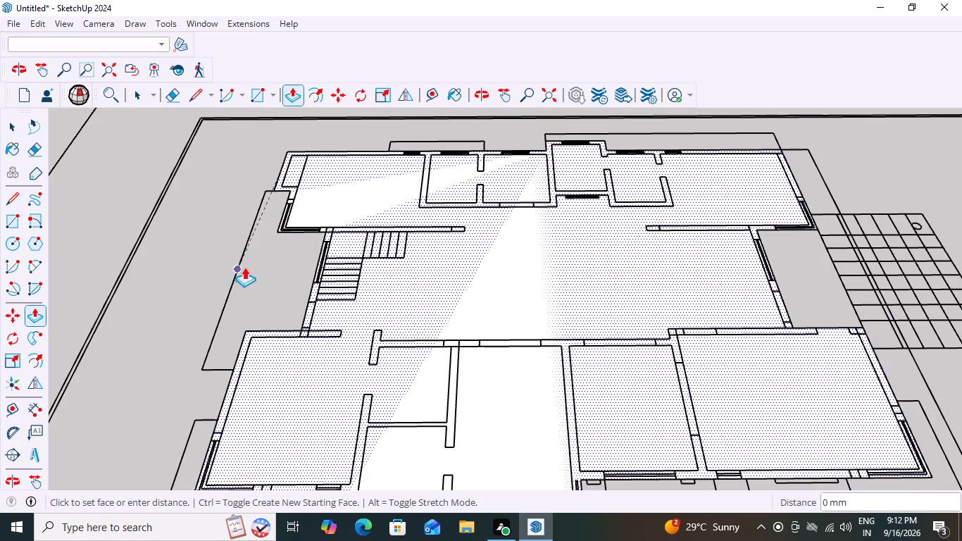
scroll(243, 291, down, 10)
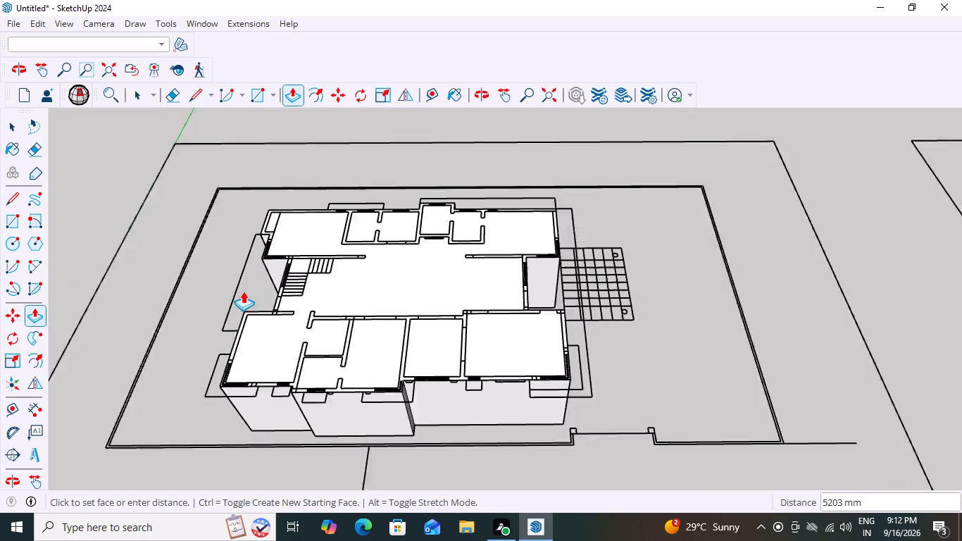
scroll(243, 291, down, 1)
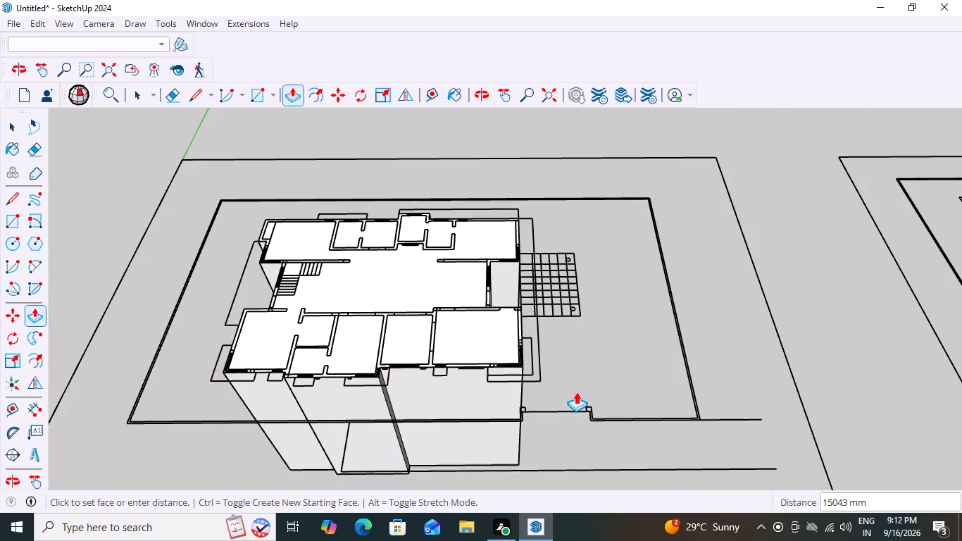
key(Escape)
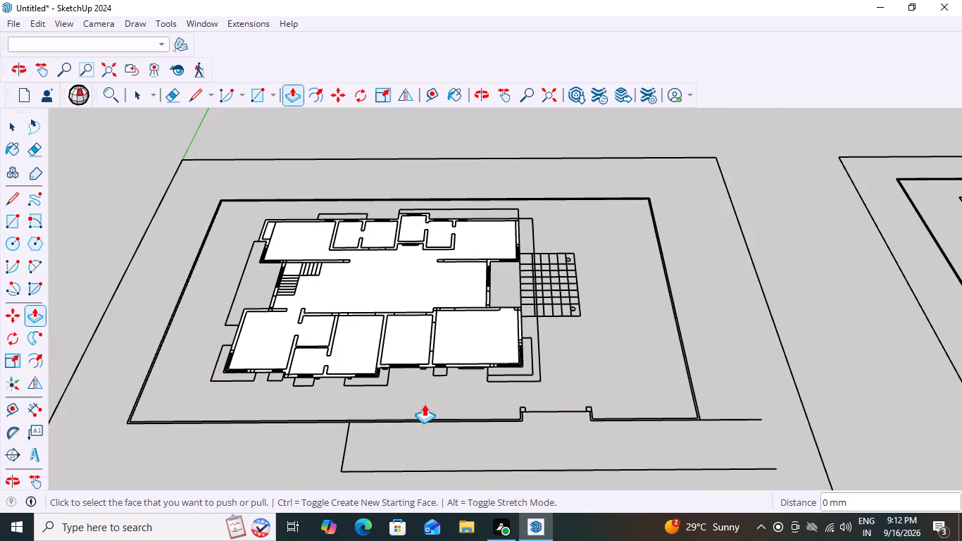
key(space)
Inspect the traced face around the front rooms' partition wall by selecting it alone and with its bounding edges.
scroll(270, 373, up, 7)
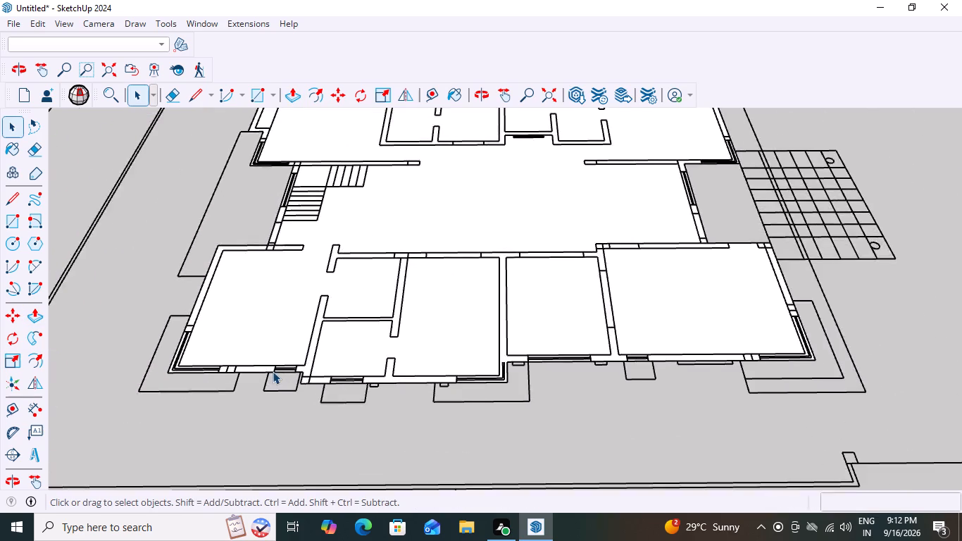
scroll(273, 371, up, 7)
click(339, 342)
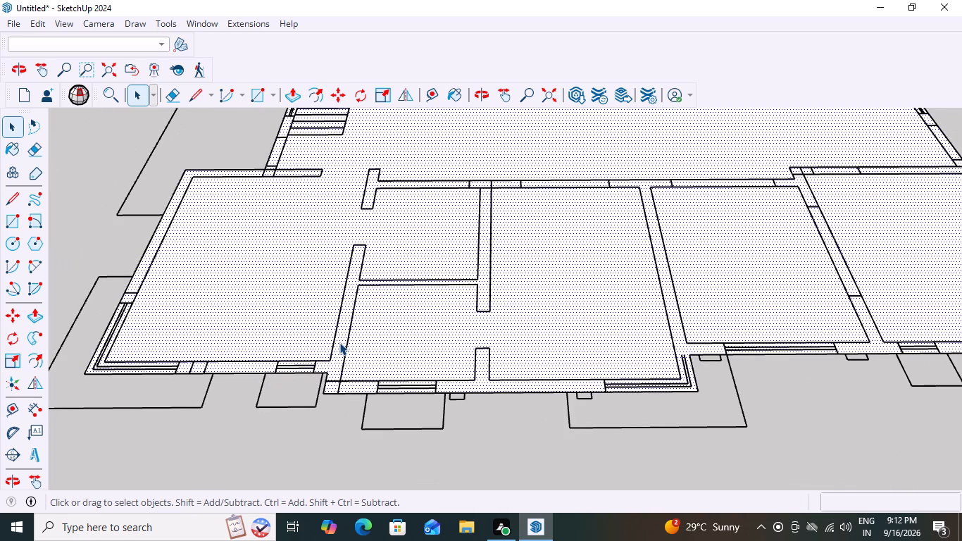
click(416, 309)
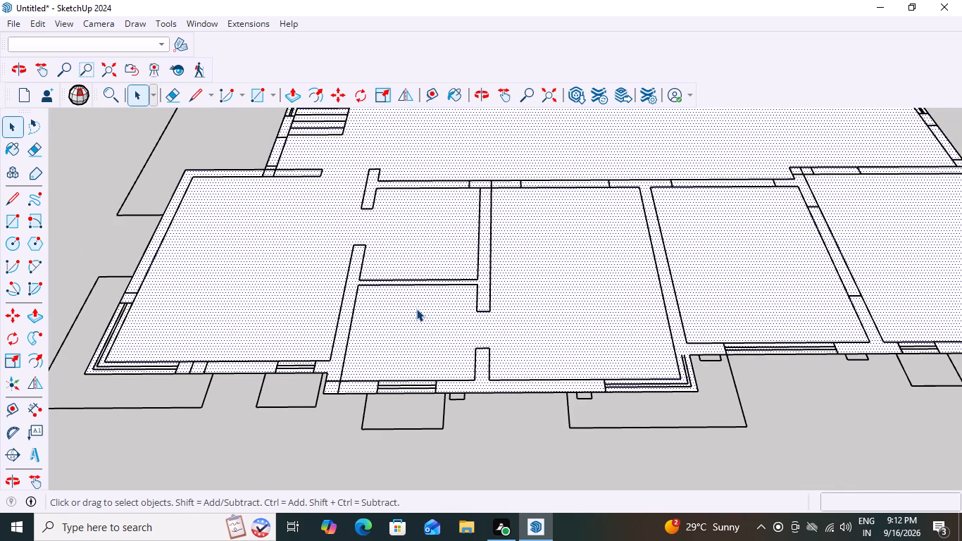
shift+click(416, 309)
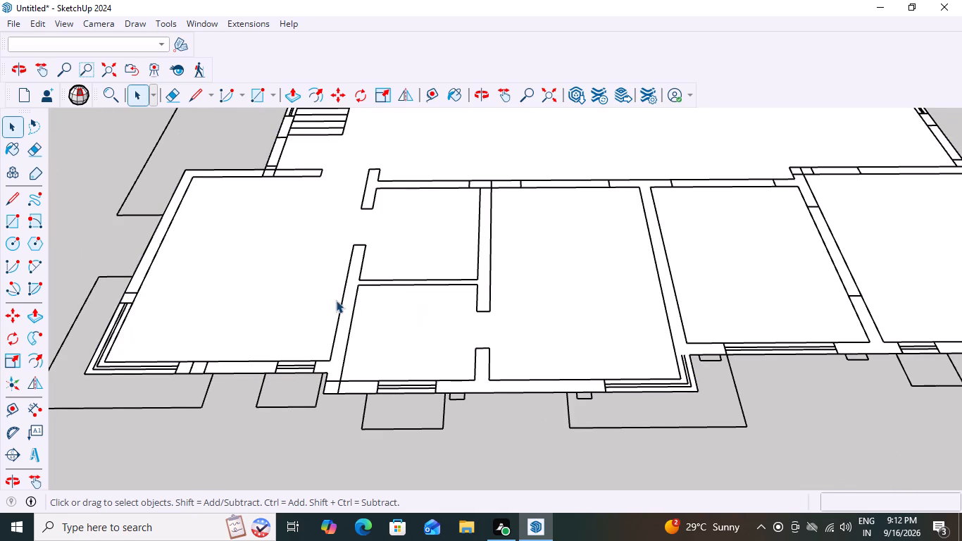
click(348, 294)
triple_click(348, 294)
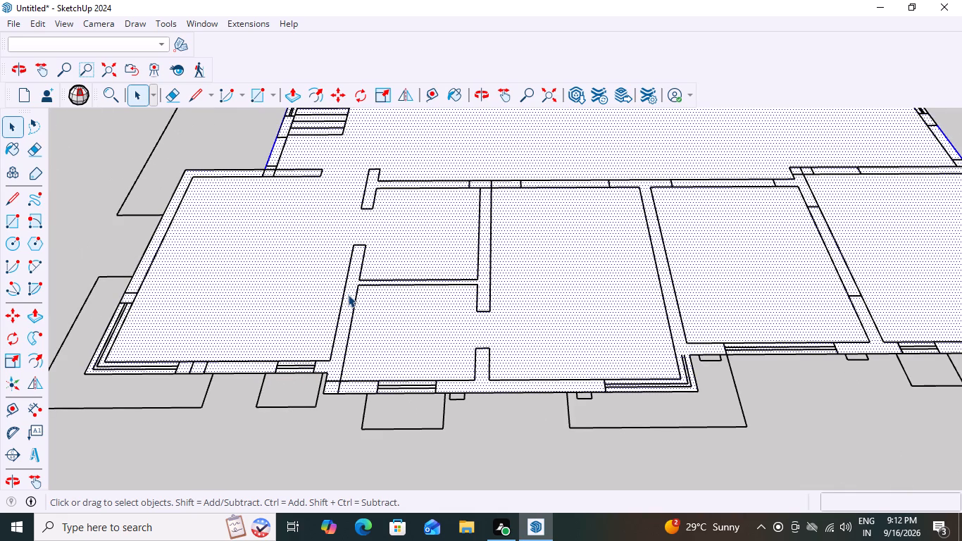
double_click(348, 294)
triple_click(348, 294)
double_click(349, 294)
Compare the traced face with the imported floor plan by selecting at the front partition wall and in the rear rooms.
triple_click(661, 254)
scroll(661, 254, down, 15)
scroll(568, 156, up, 7)
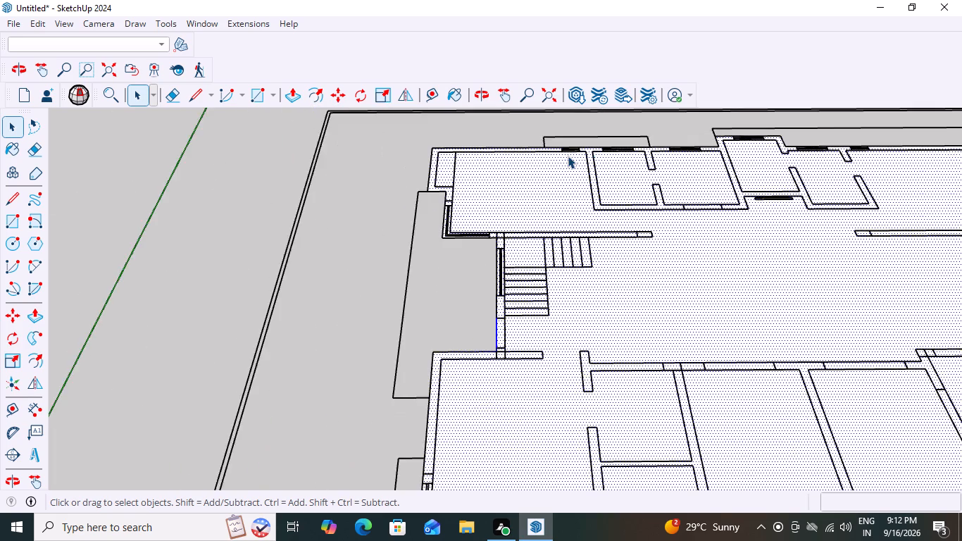
scroll(568, 156, up, 5)
click(571, 172)
click(601, 181)
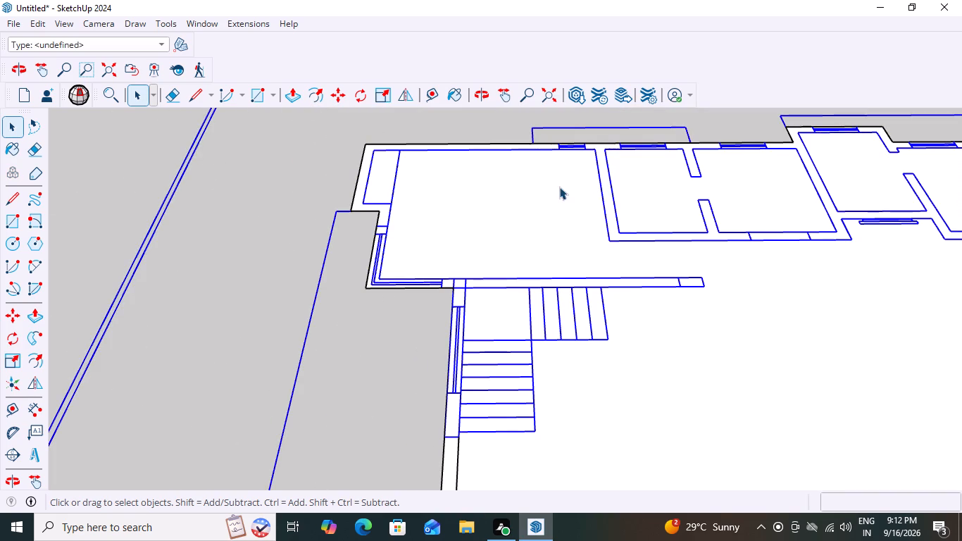
scroll(575, 187, down, 6)
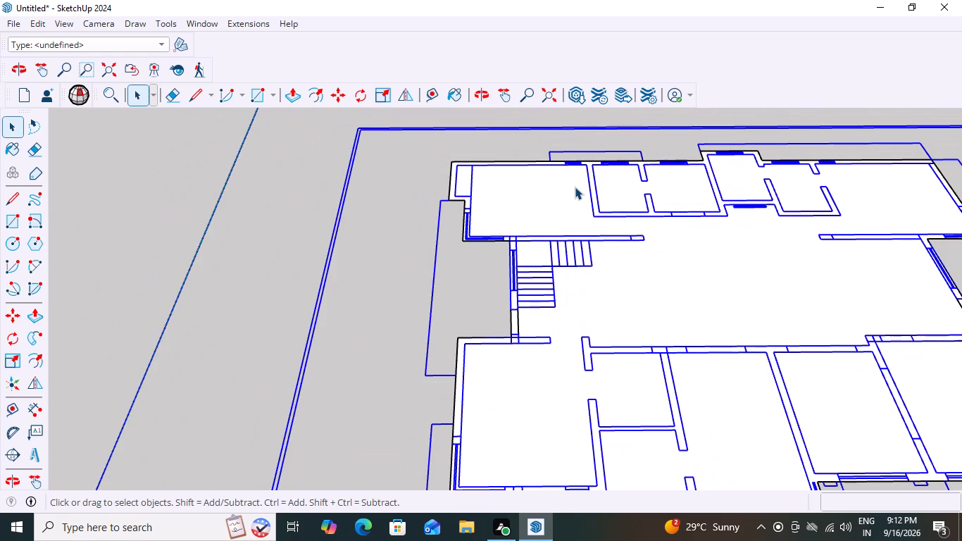
scroll(575, 187, down, 3)
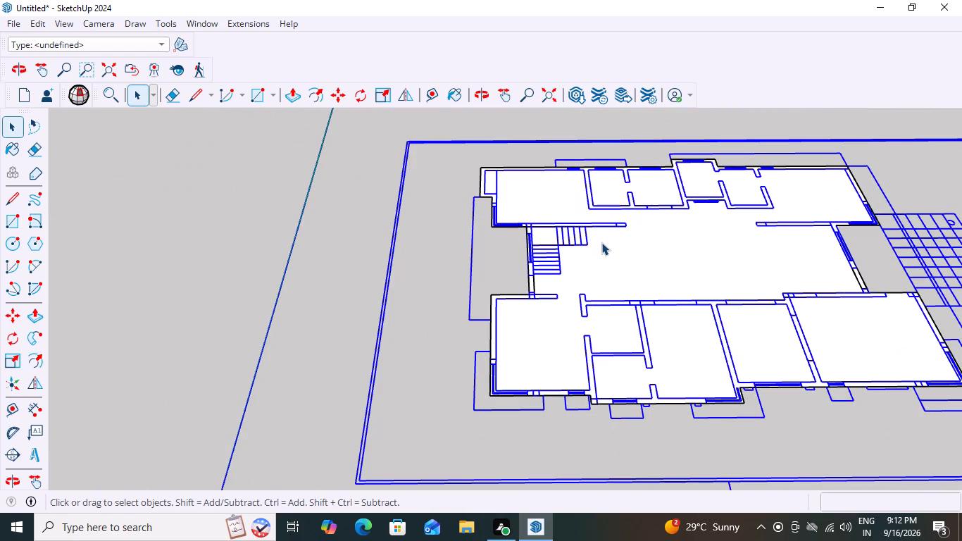
scroll(601, 242, up, 3)
scroll(601, 242, down, 1)
click(563, 192)
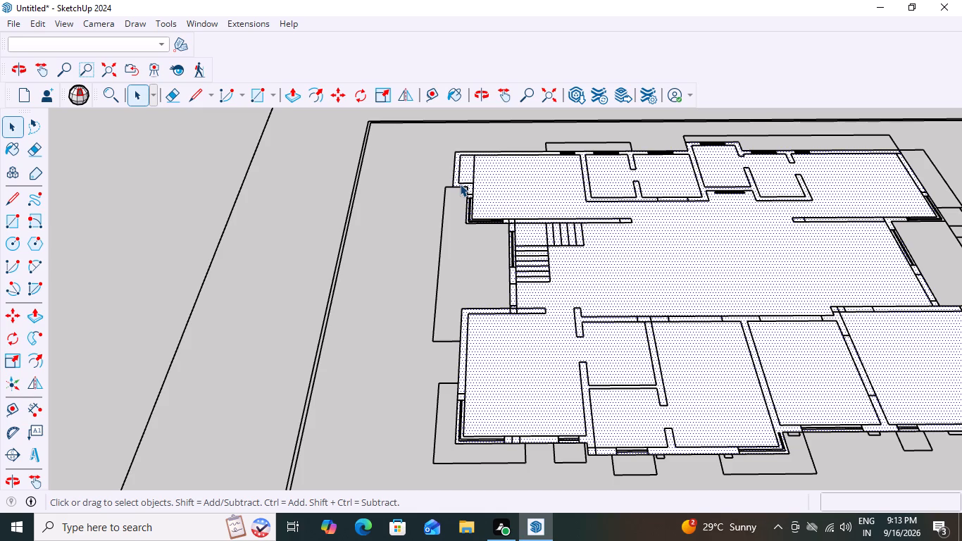
Check the traced face in the rear corner room by selecting it alone and with its bounding edges.
shift+click(508, 180)
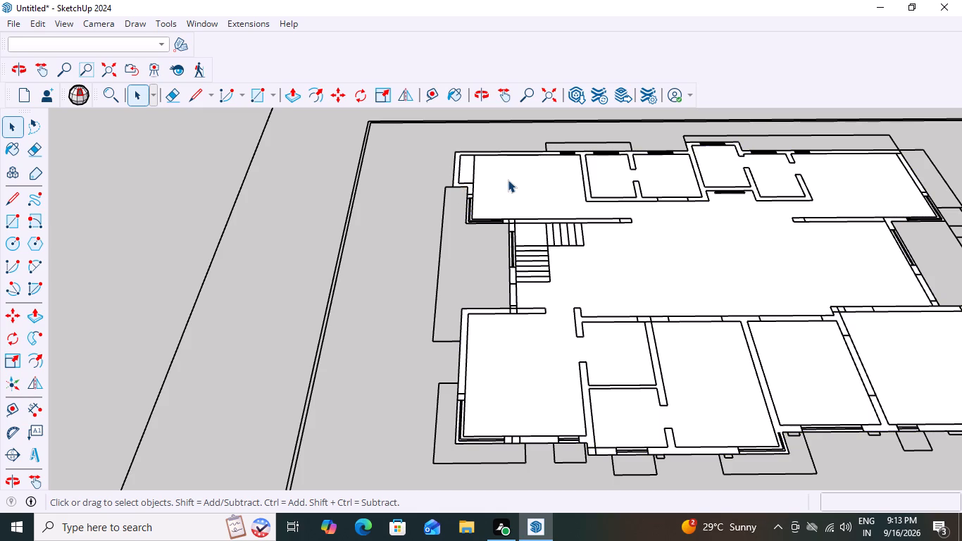
triple_click(522, 175)
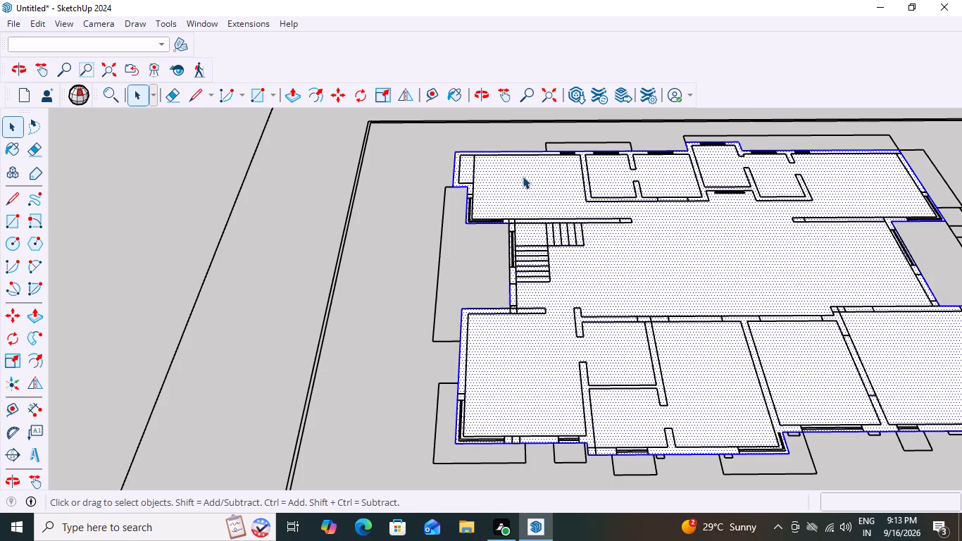
click(522, 177)
double_click(522, 177)
triple_click(492, 176)
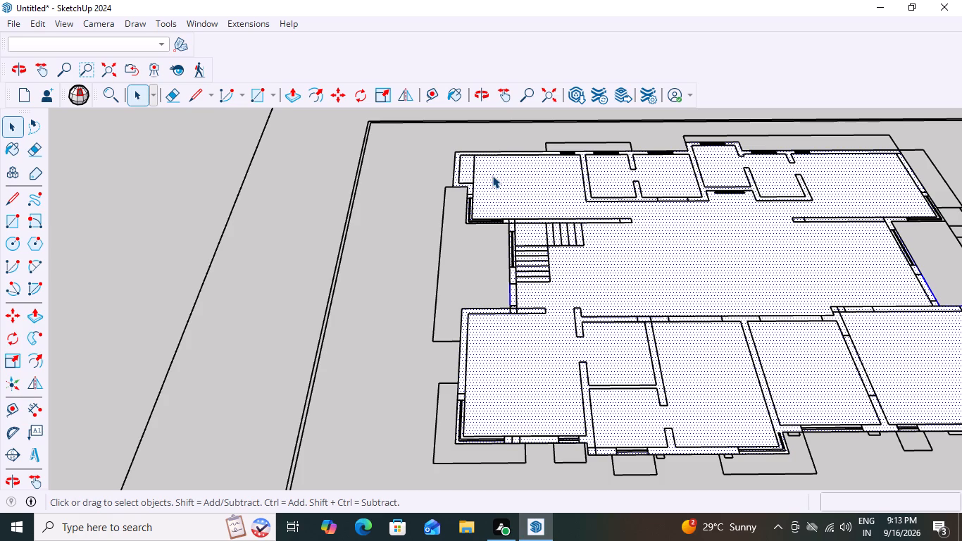
click(387, 191)
click(522, 185)
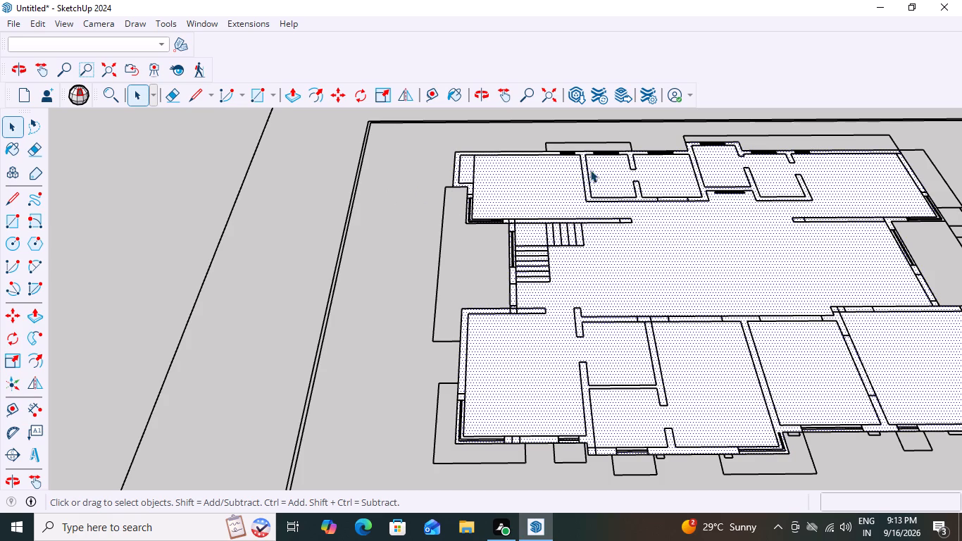
scroll(456, 154, up, 3)
triple_click(499, 180)
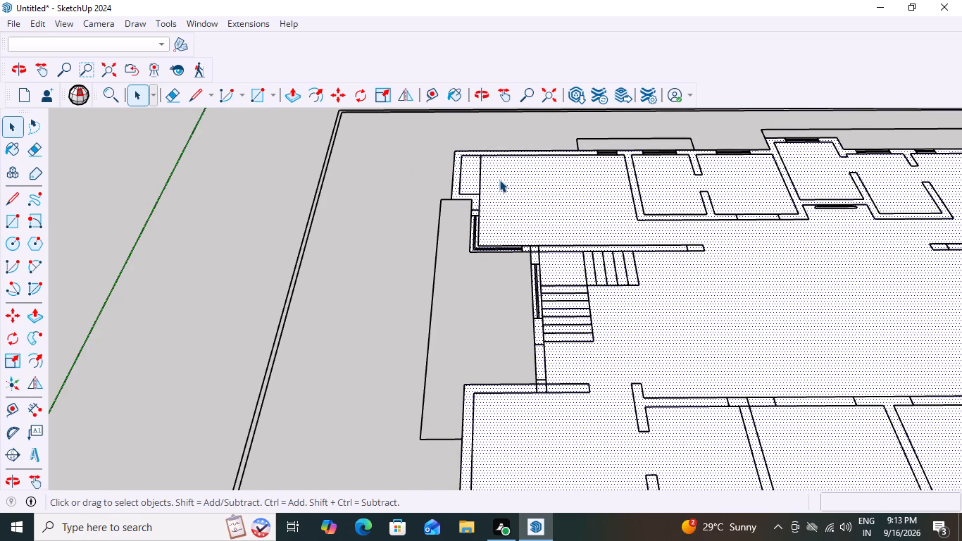
Check the traced face at the rear corner niche and its outer wall, view its context options, and clear the selection.
click(454, 188)
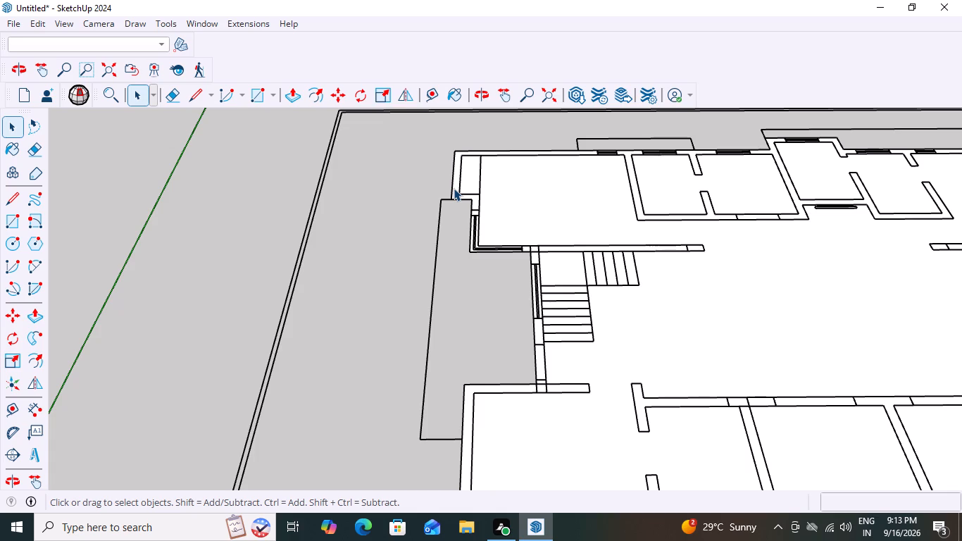
triple_click(454, 188)
triple_click(454, 188)
triple_click(454, 188)
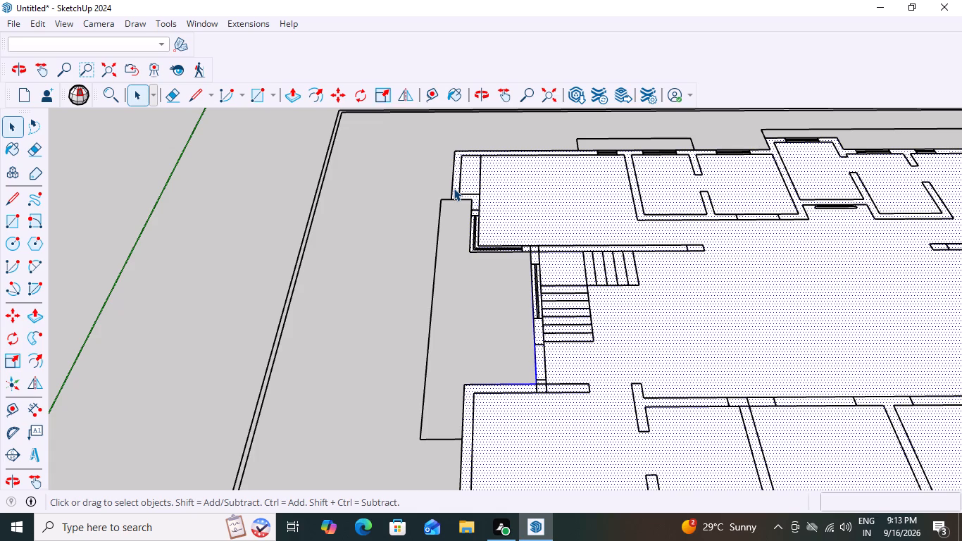
triple_click(454, 188)
triple_click(454, 188)
click(454, 188)
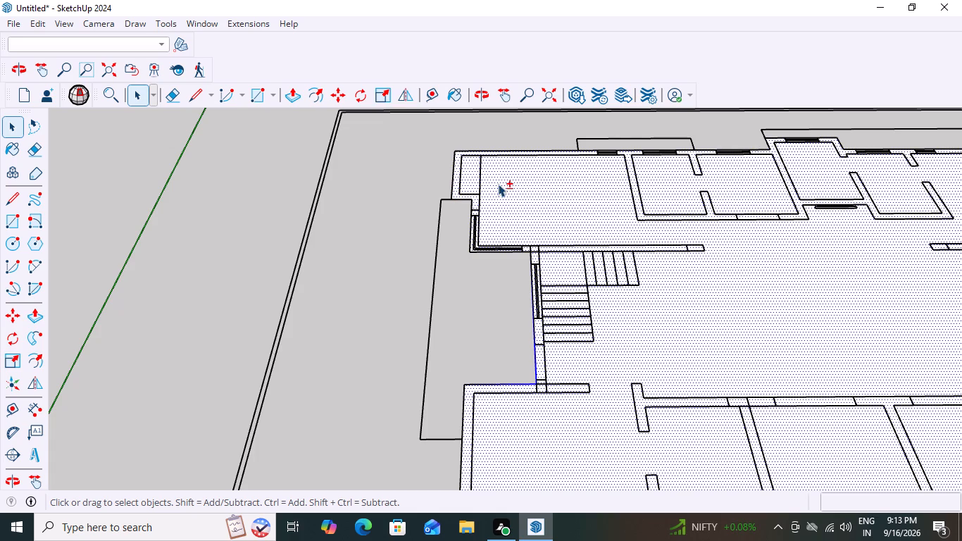
click(477, 183)
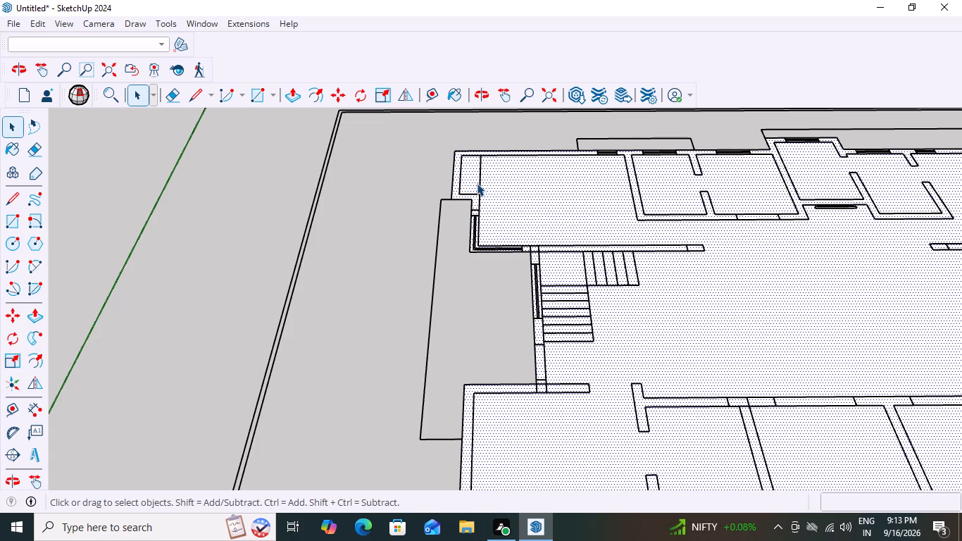
click(472, 173)
shift+click(467, 175)
shift+right_click(467, 175)
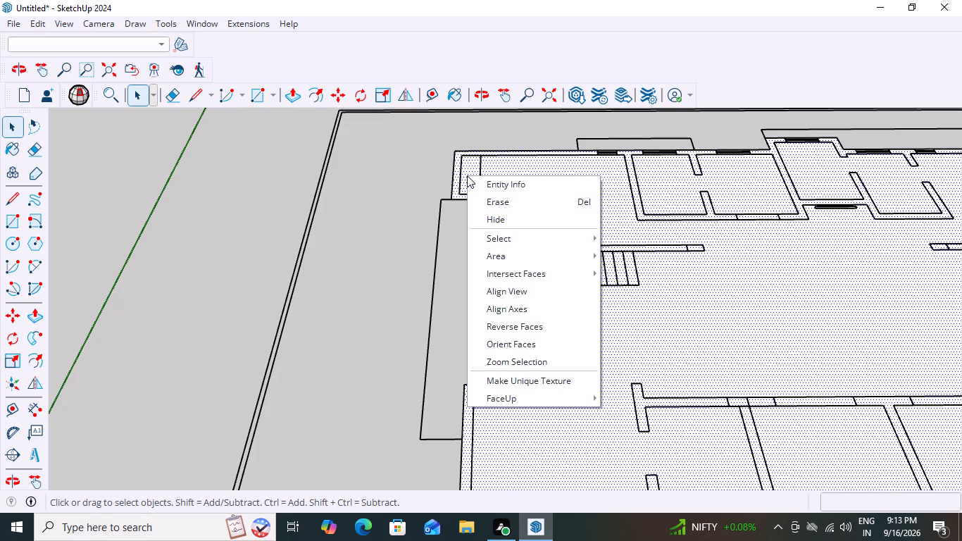
click(467, 175)
shift+click(467, 175)
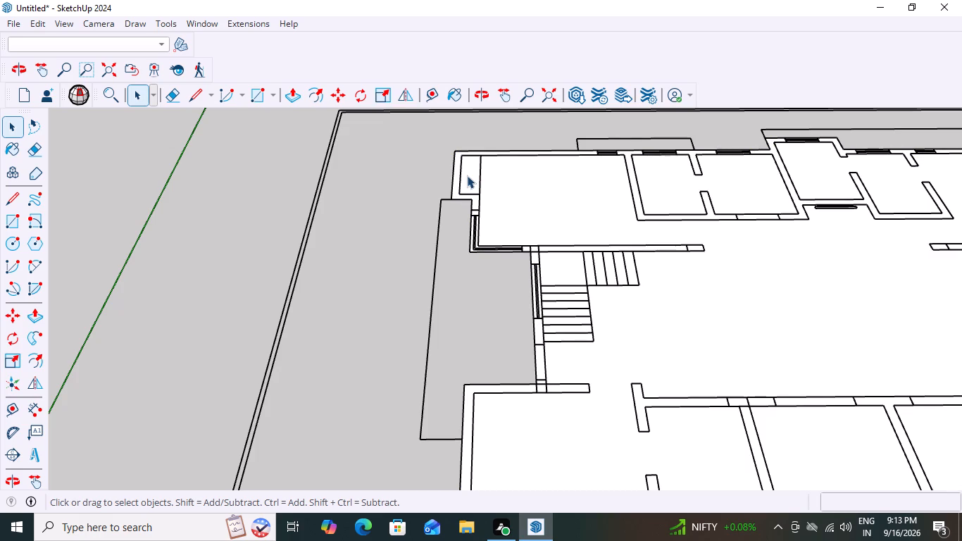
Inspect the traced face at the large front room's outer wall near the paved grid by selecting it with its edges.
scroll(488, 184, down, 13)
scroll(771, 350, up, 3)
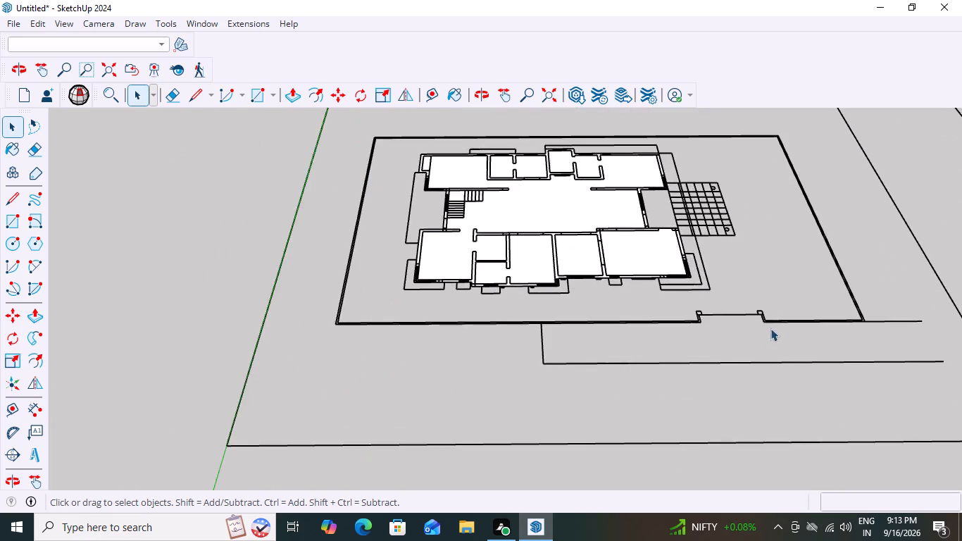
scroll(713, 230, up, 12)
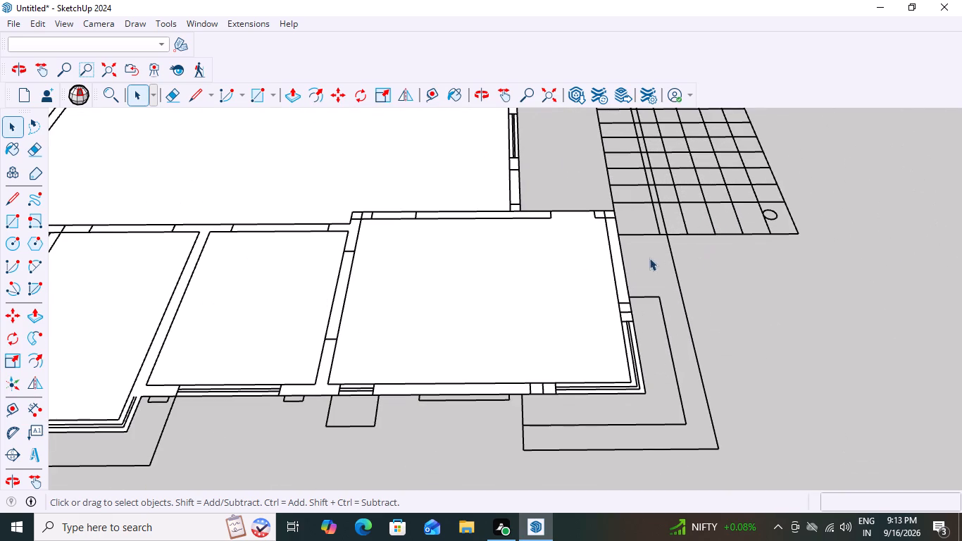
double_click(613, 250)
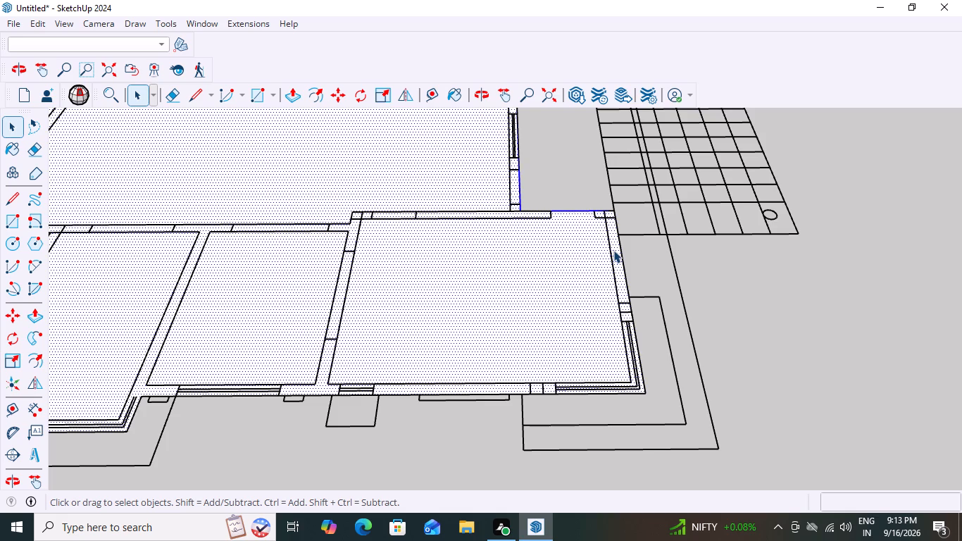
scroll(613, 250, down, 9)
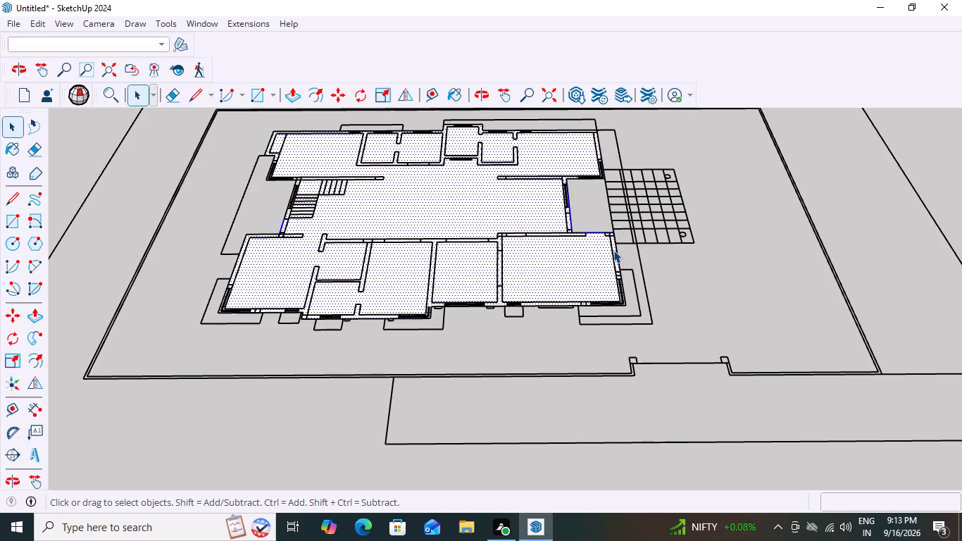
scroll(613, 250, up, 3)
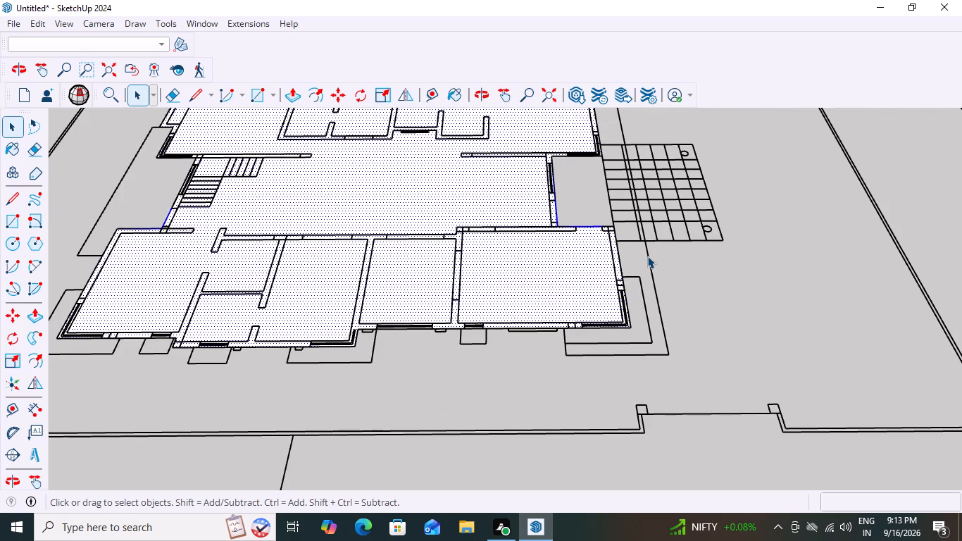
Select the imported floor plan, and recheck the traced face in the large front room and the smaller room beside it.
click(648, 256)
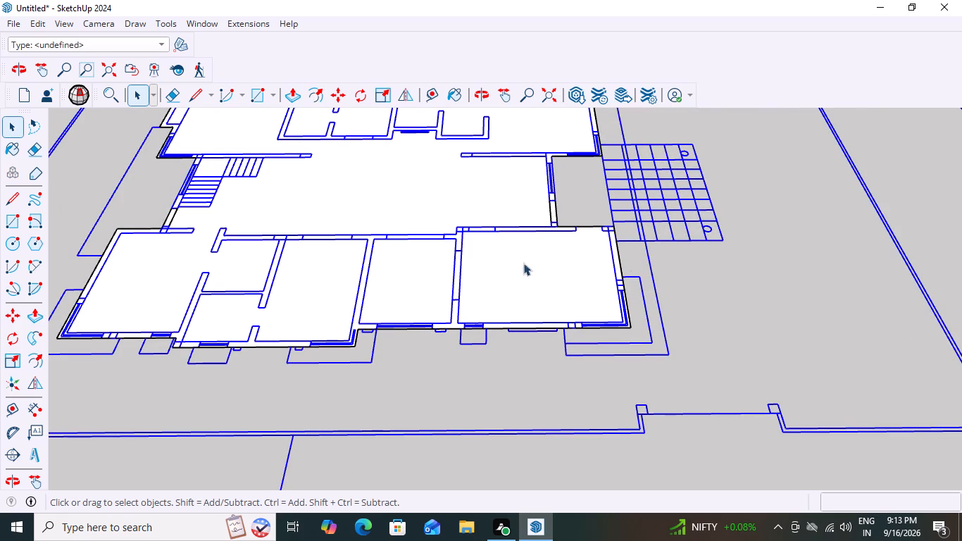
triple_click(430, 292)
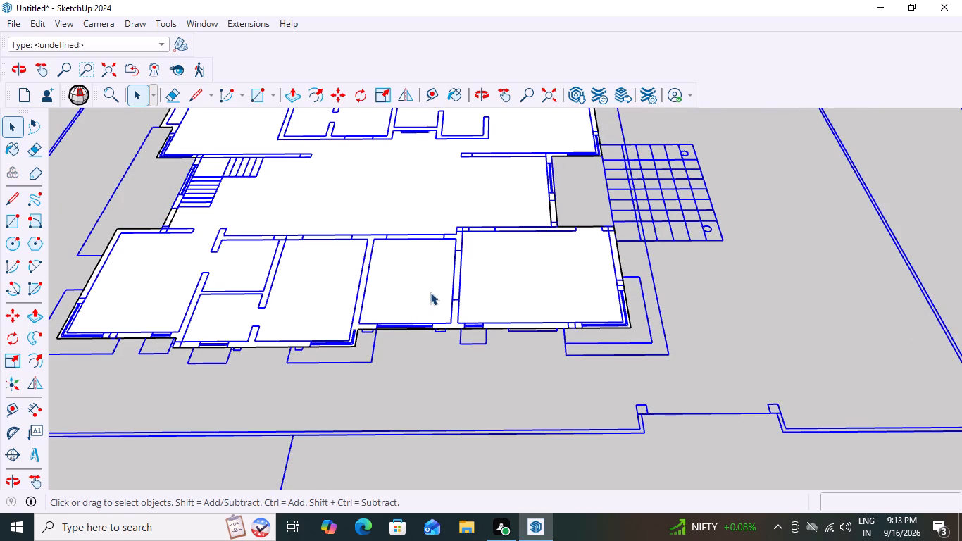
double_click(430, 292)
click(430, 292)
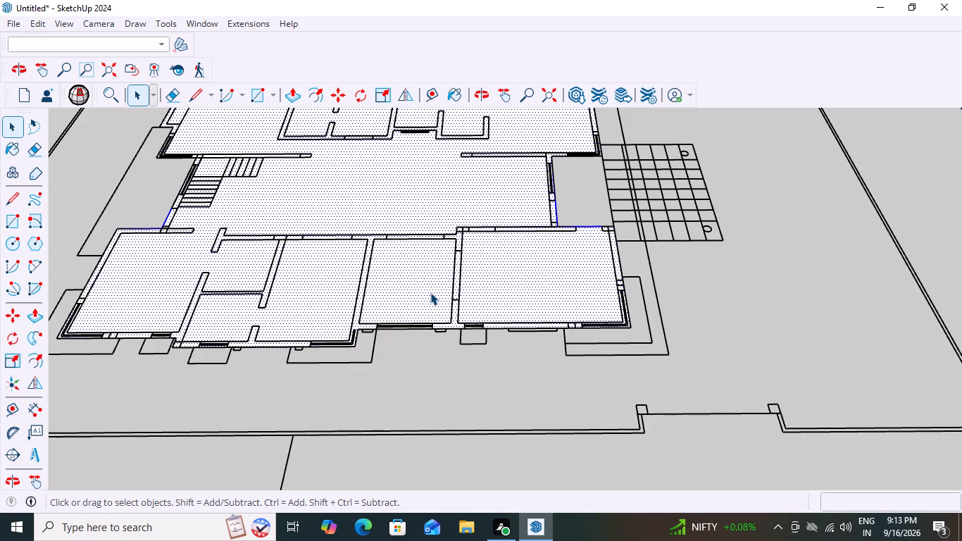
triple_click(430, 292)
click(430, 292)
click(528, 278)
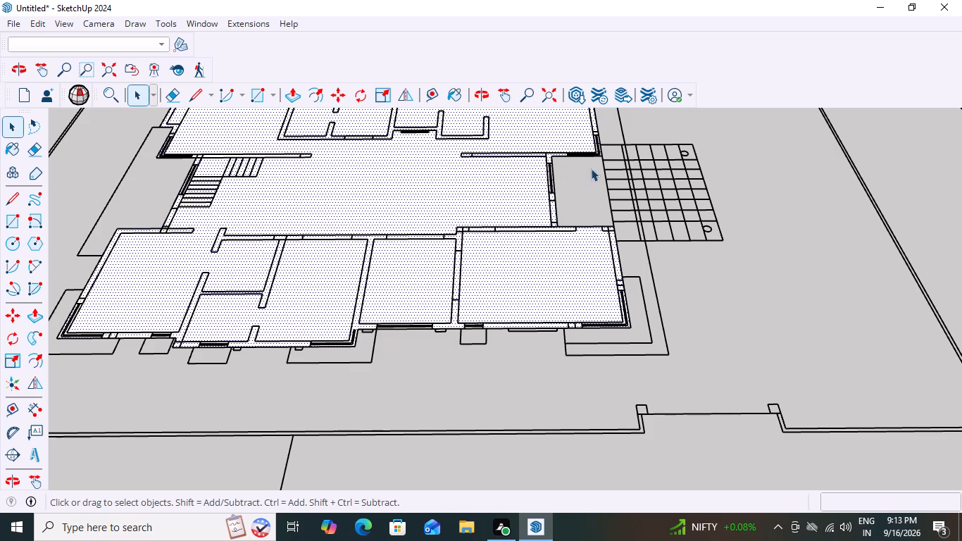
double_click(591, 169)
click(584, 271)
Open the imported floor plan for editing, inspect the corner window line of the large front room, and exit the plan.
scroll(607, 380, up, 3)
scroll(601, 309, up, 3)
double_click(601, 308)
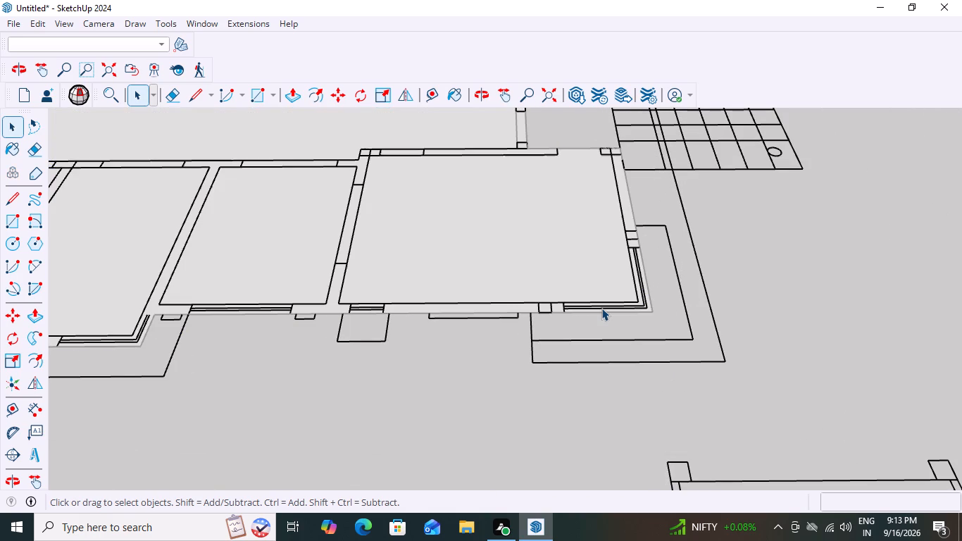
triple_click(601, 308)
click(601, 308)
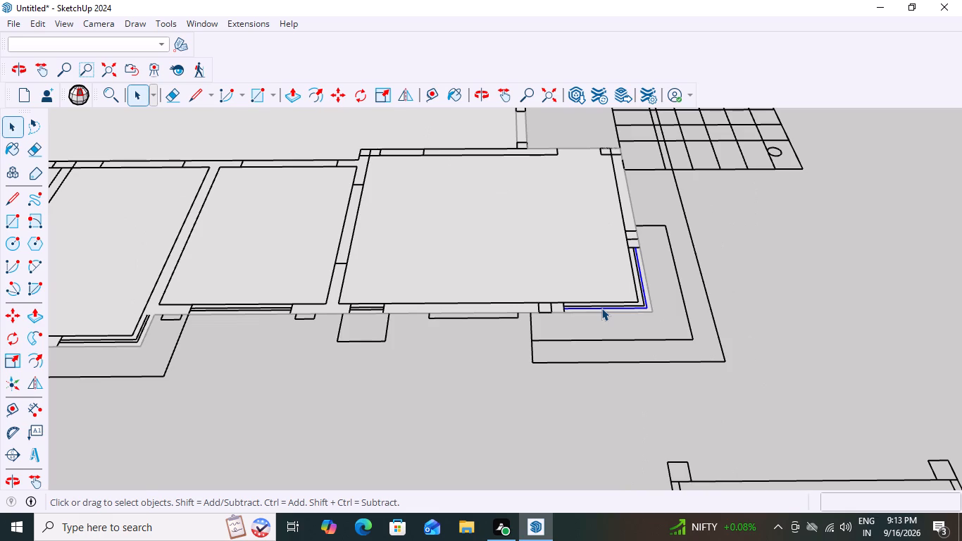
scroll(601, 308, down, 7)
key(space)
click(759, 302)
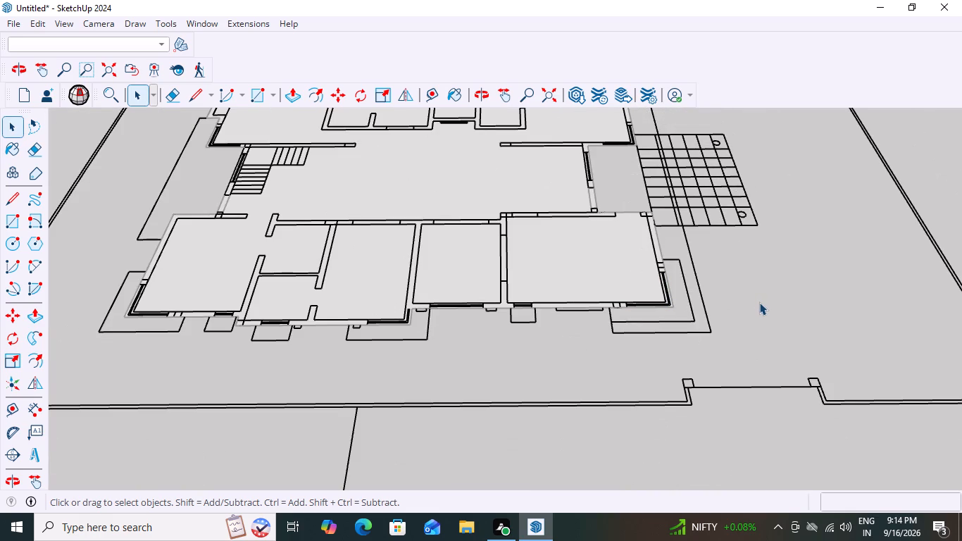
triple_click(353, 283)
triple_click(353, 283)
scroll(353, 283, down, 14)
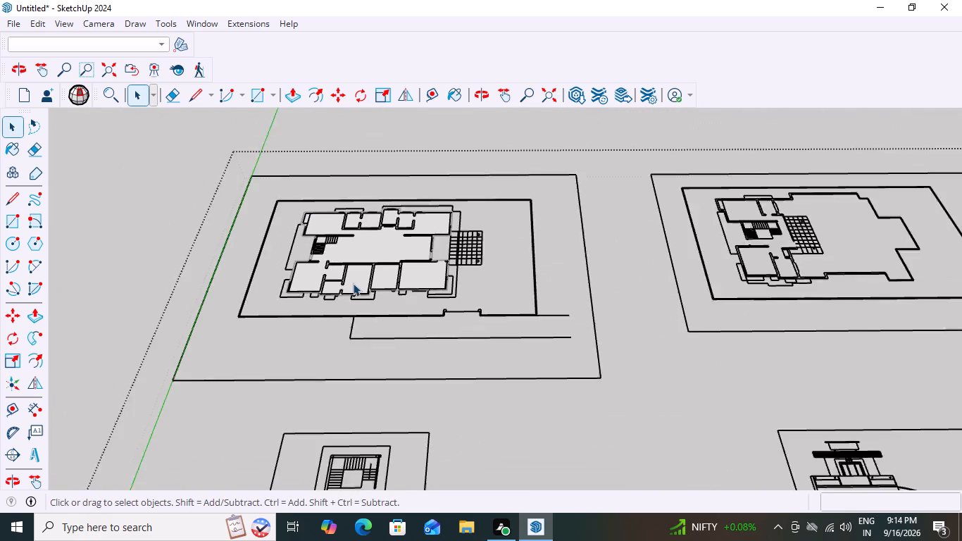
scroll(301, 196, up, 7)
scroll(273, 276, down, 16)
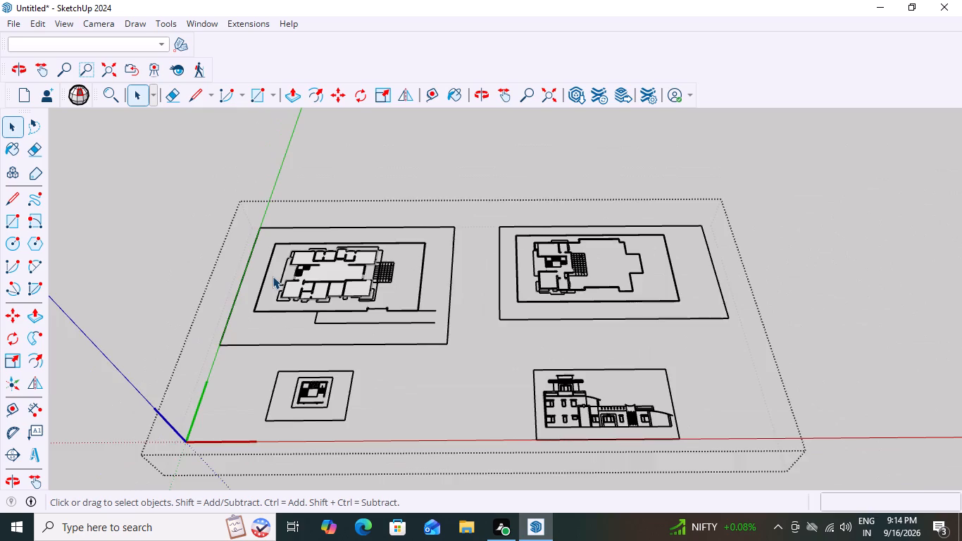
scroll(273, 276, down, 3)
click(408, 131)
Recheck the traced face across the whole house by selecting it with its bounding edges at the central hall.
scroll(250, 306, up, 8)
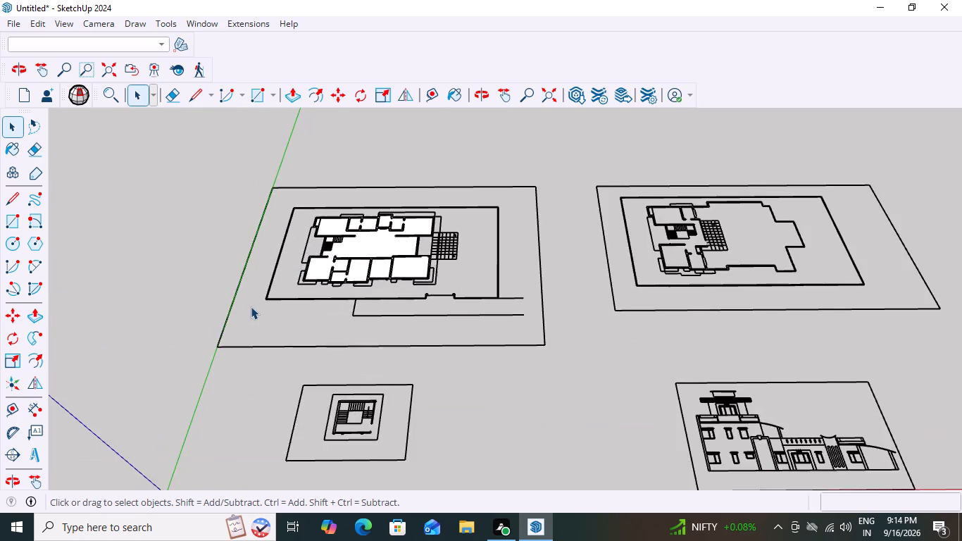
scroll(251, 306, up, 4)
double_click(373, 275)
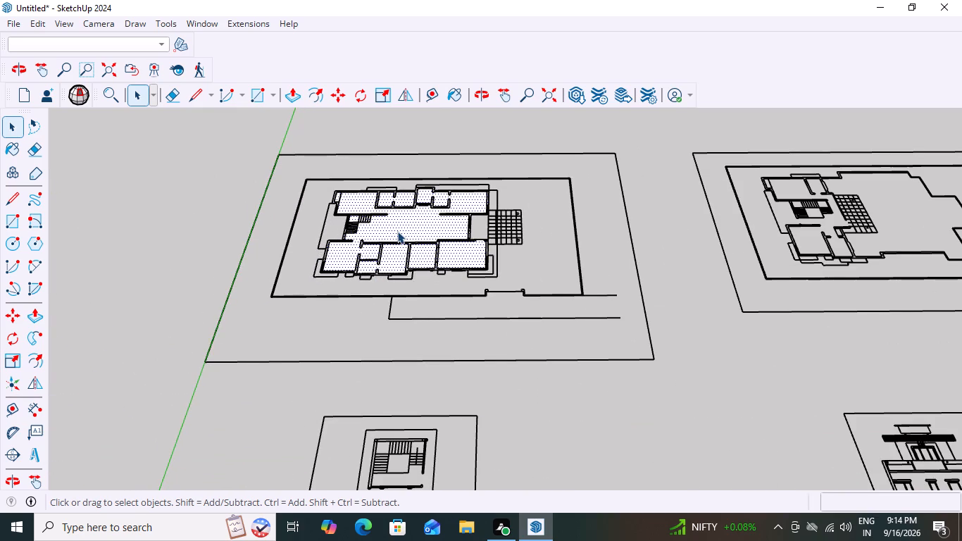
triple_click(397, 231)
triple_click(397, 231)
scroll(351, 203, up, 3)
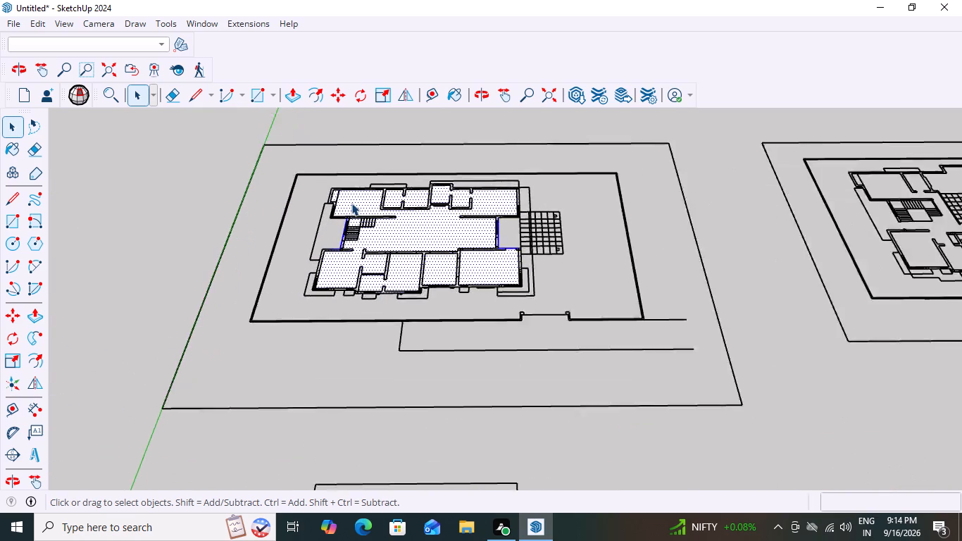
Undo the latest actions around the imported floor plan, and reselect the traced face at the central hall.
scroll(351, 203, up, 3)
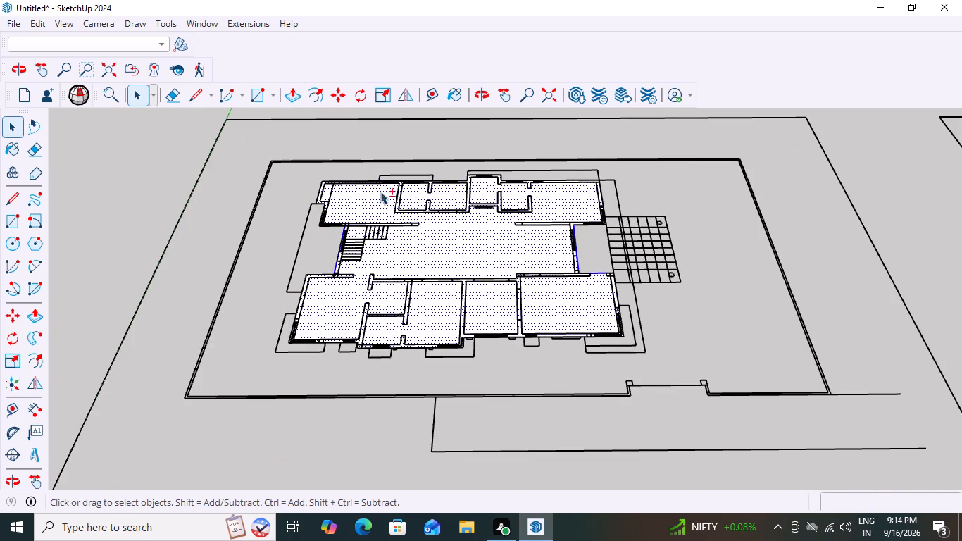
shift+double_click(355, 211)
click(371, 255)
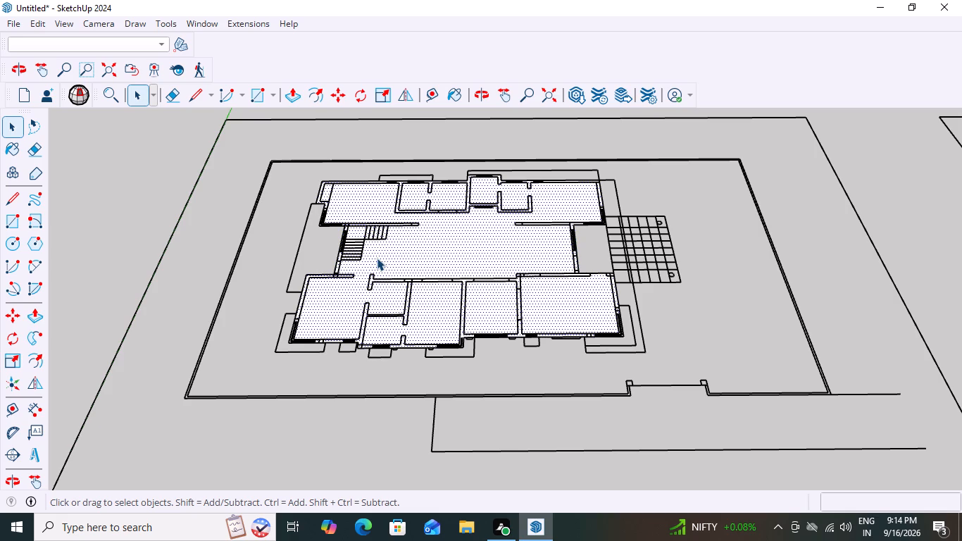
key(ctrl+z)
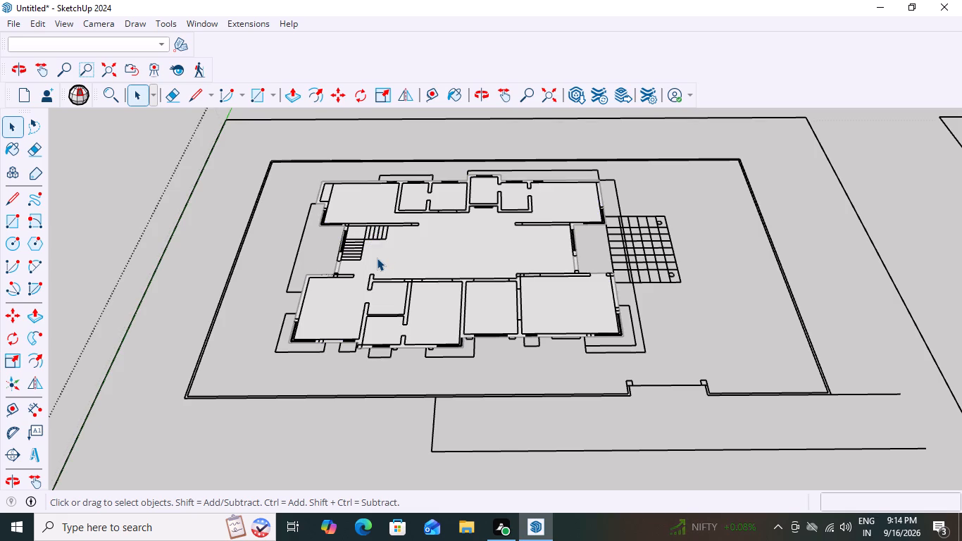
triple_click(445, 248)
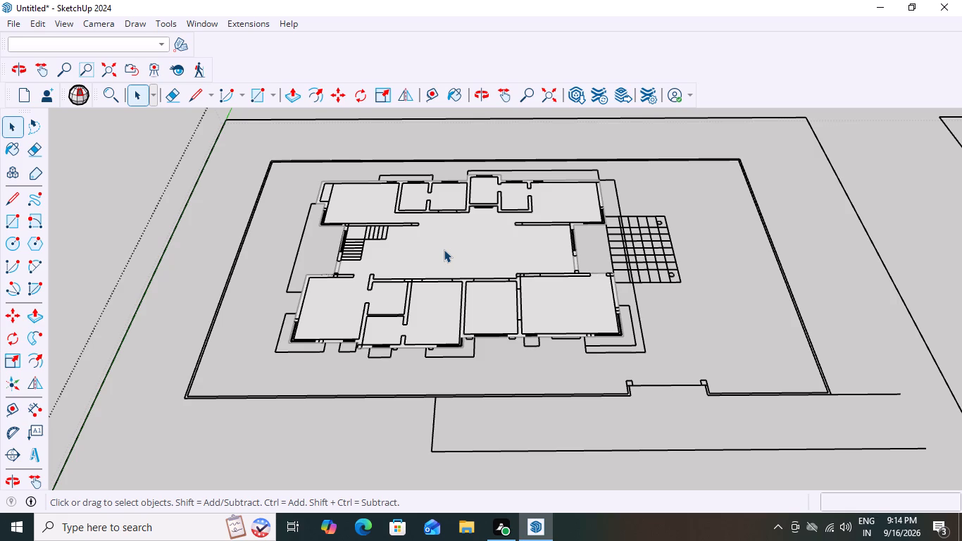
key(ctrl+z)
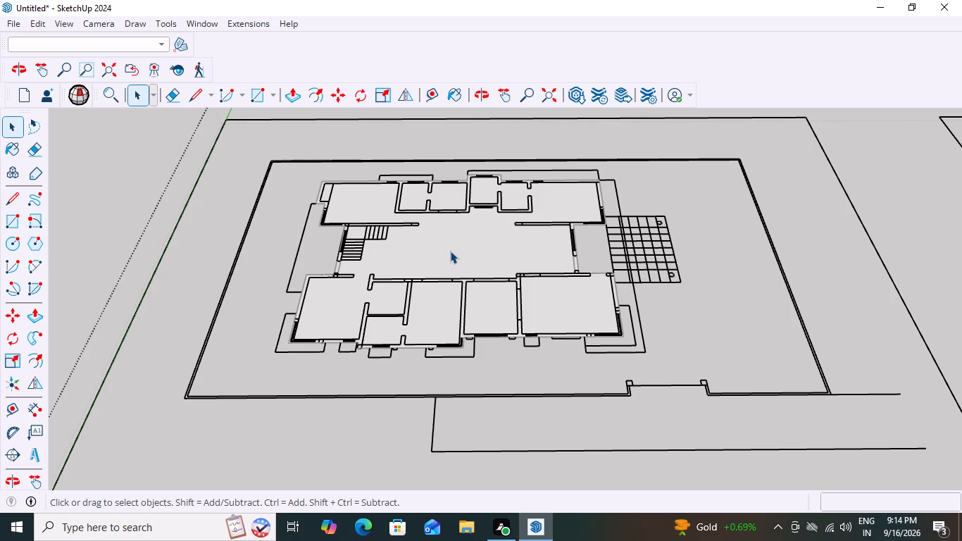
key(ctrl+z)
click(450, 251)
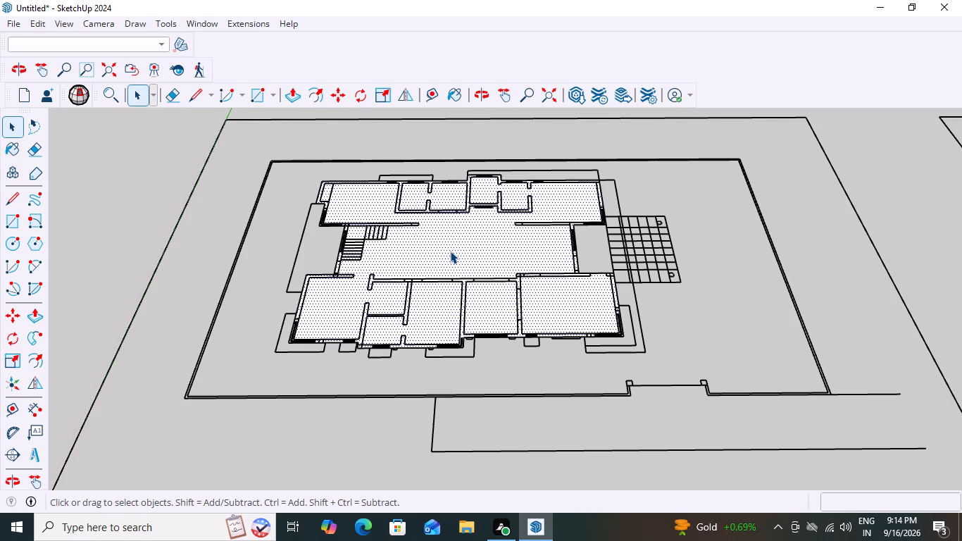
Recheck the traced face in the rear rooms and central hall by selecting it with its bounding edges.
scroll(413, 193, up, 10)
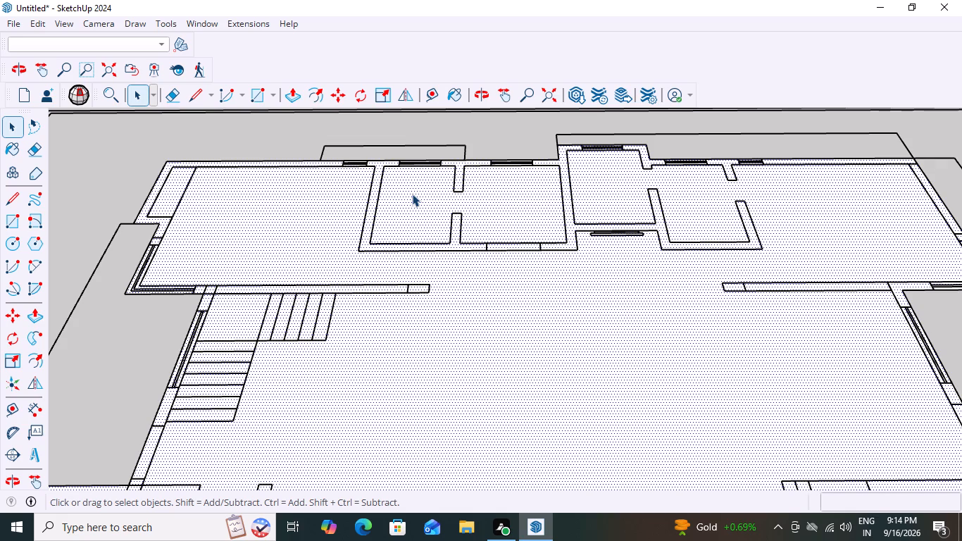
triple_click(412, 194)
triple_click(412, 194)
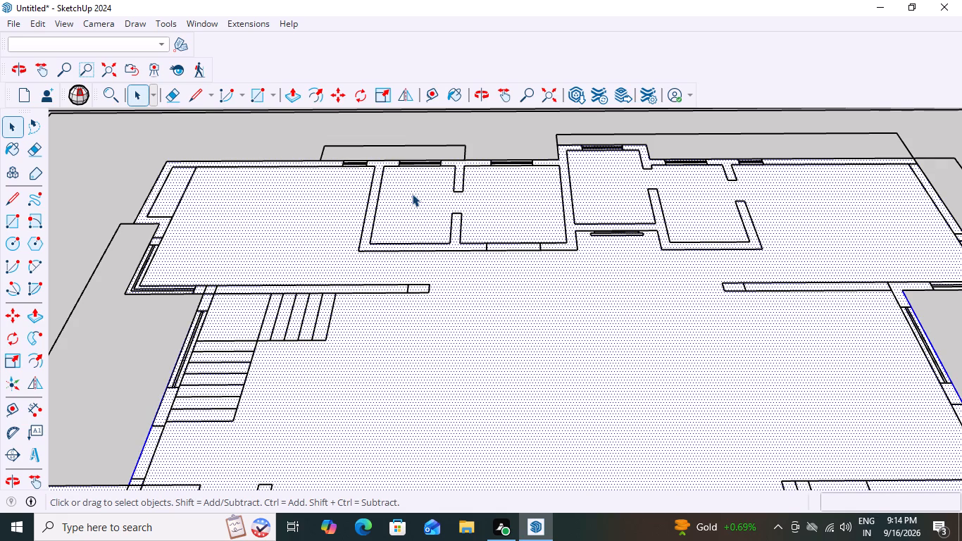
click(412, 194)
click(337, 197)
click(331, 197)
click(326, 199)
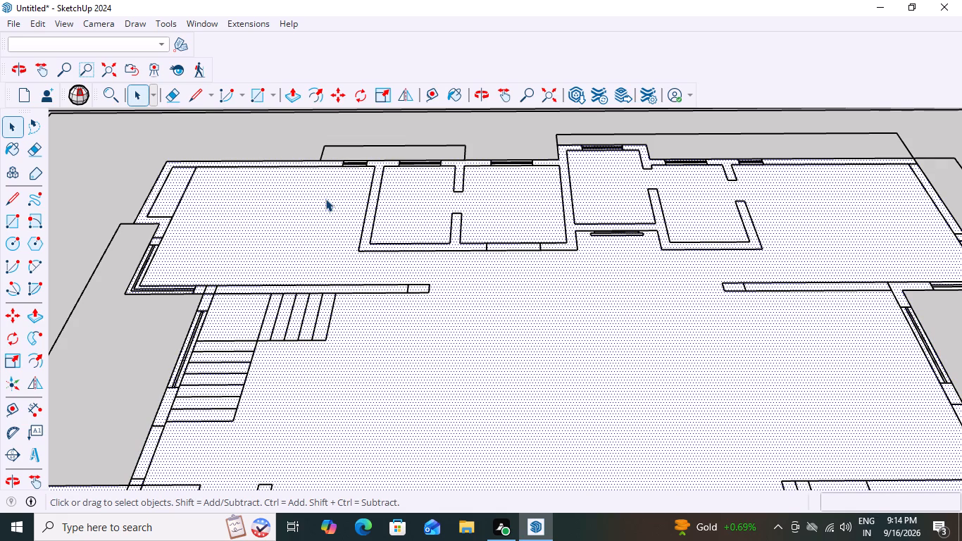
scroll(325, 199, down, 9)
triple_click(409, 254)
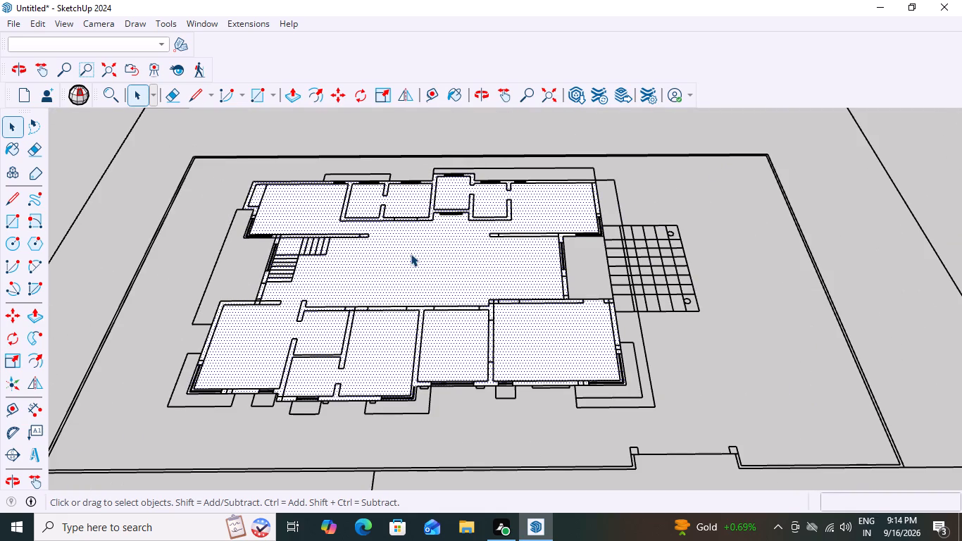
Inspect the traced face across the whole house, including the small front room with the internal partitions.
scroll(411, 254, down, 14)
scroll(391, 286, up, 6)
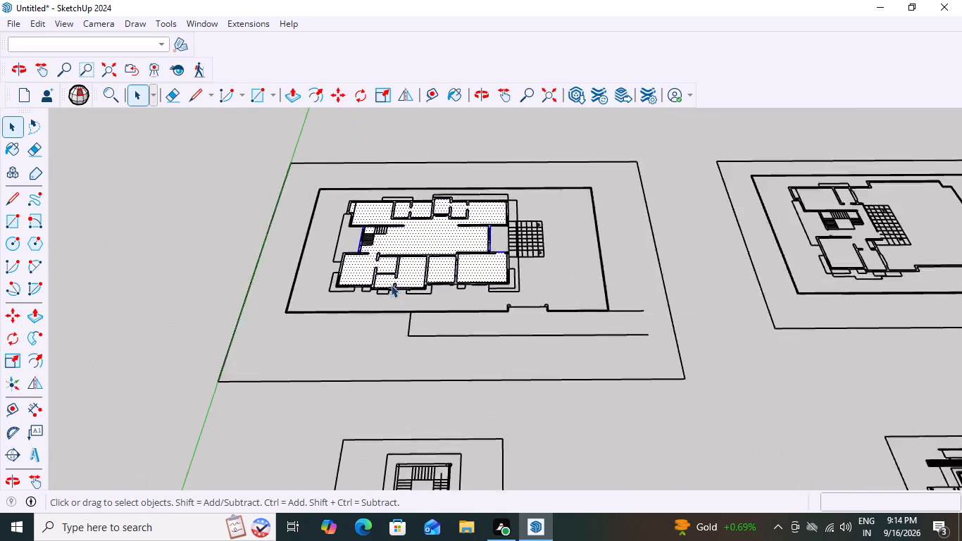
scroll(391, 285, up, 10)
click(381, 268)
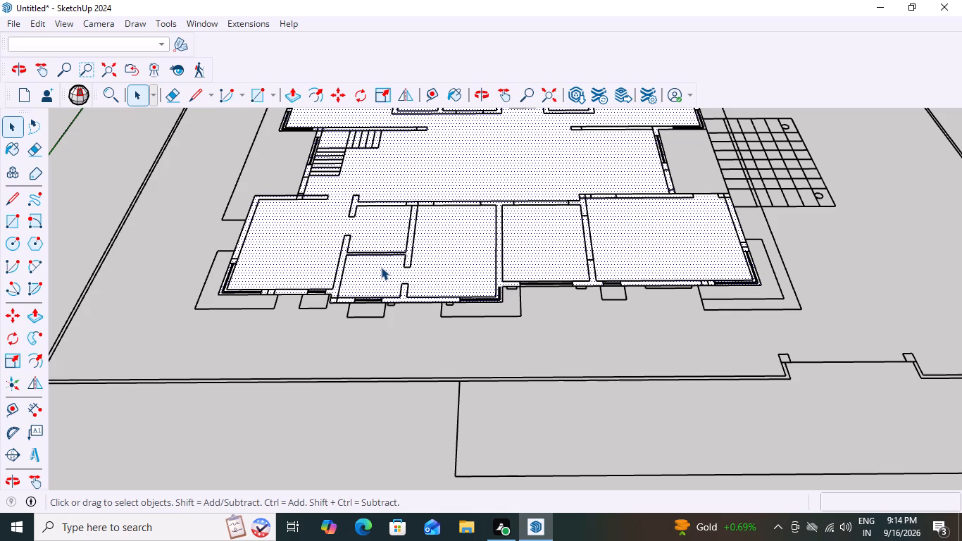
scroll(382, 266, down, 7)
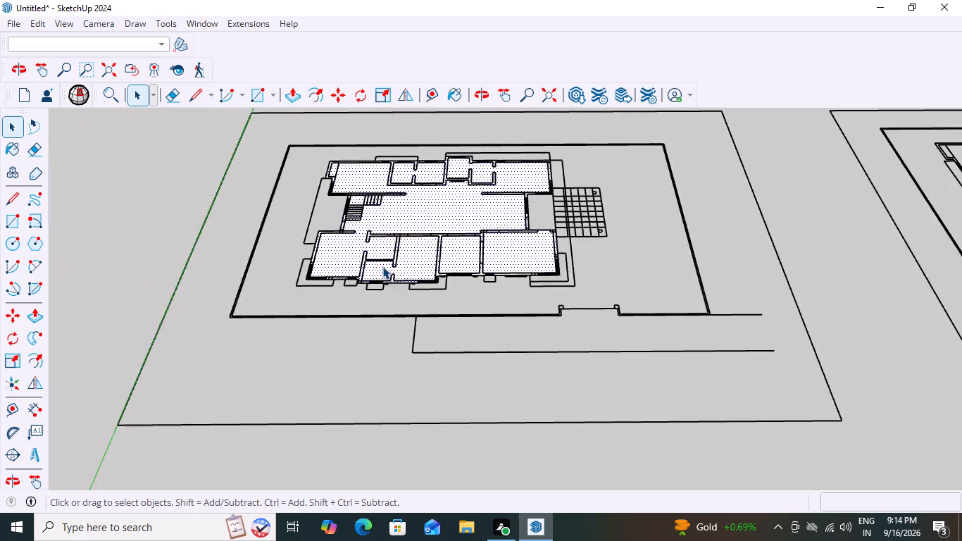
scroll(382, 266, down, 11)
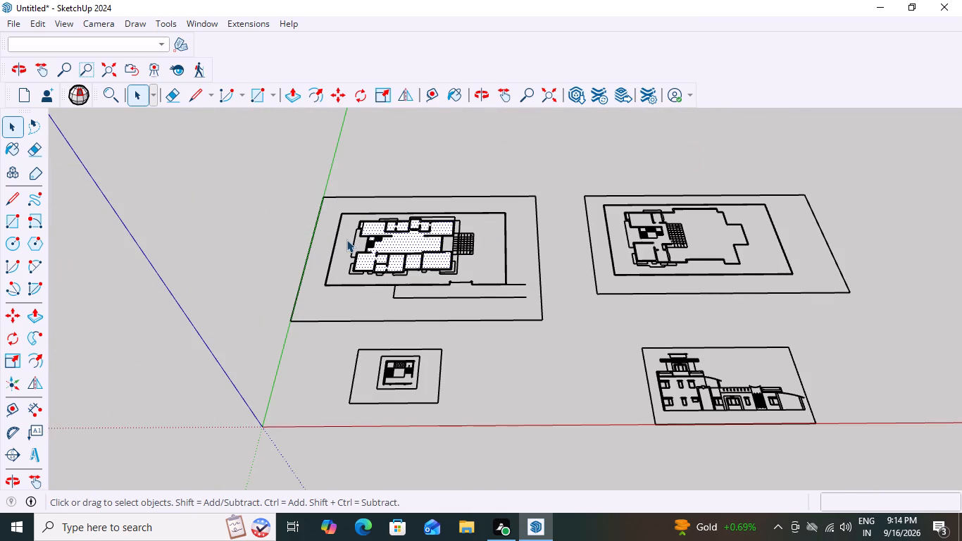
scroll(348, 225, up, 8)
scroll(409, 262, up, 4)
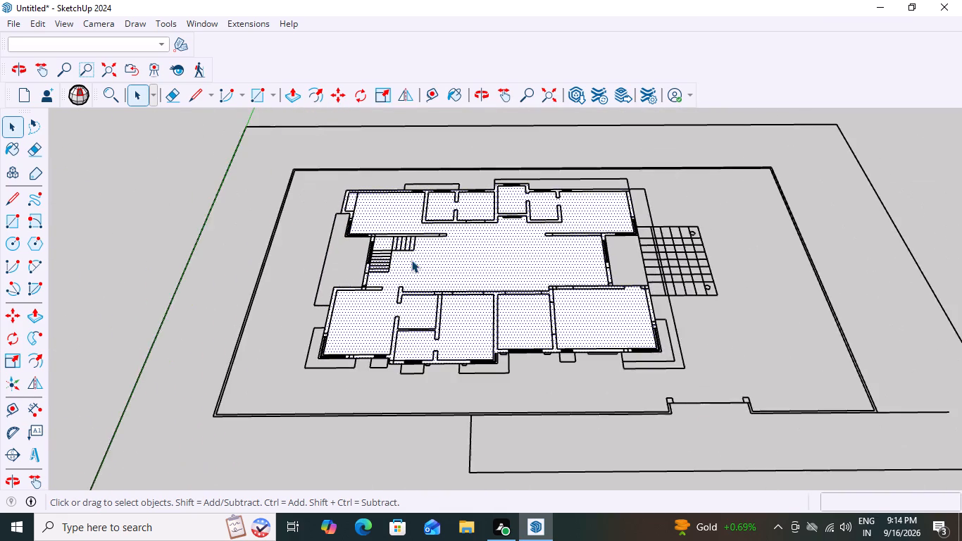
scroll(413, 257, up, 3)
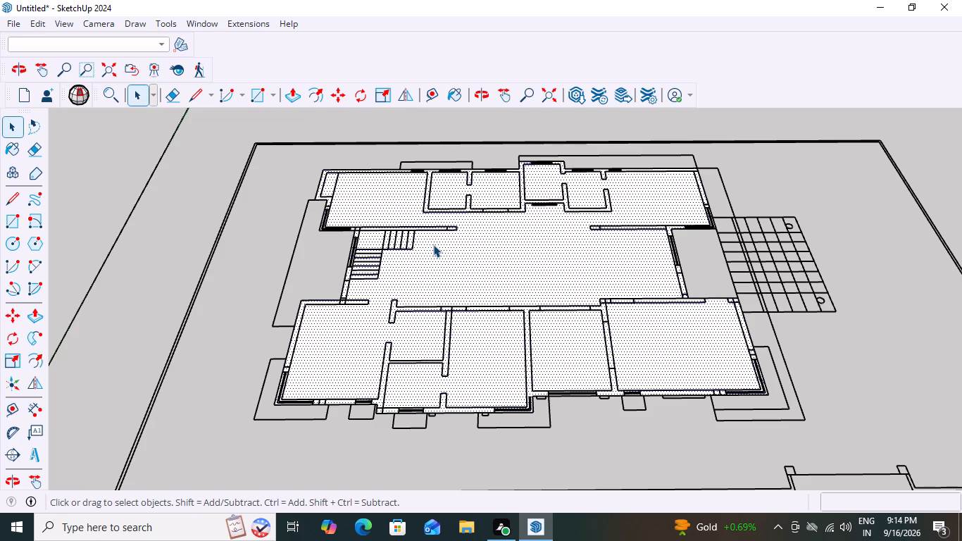
Recheck the traced face at the large front room near the paved grid by selecting it with its bounding edges.
scroll(433, 244, down, 18)
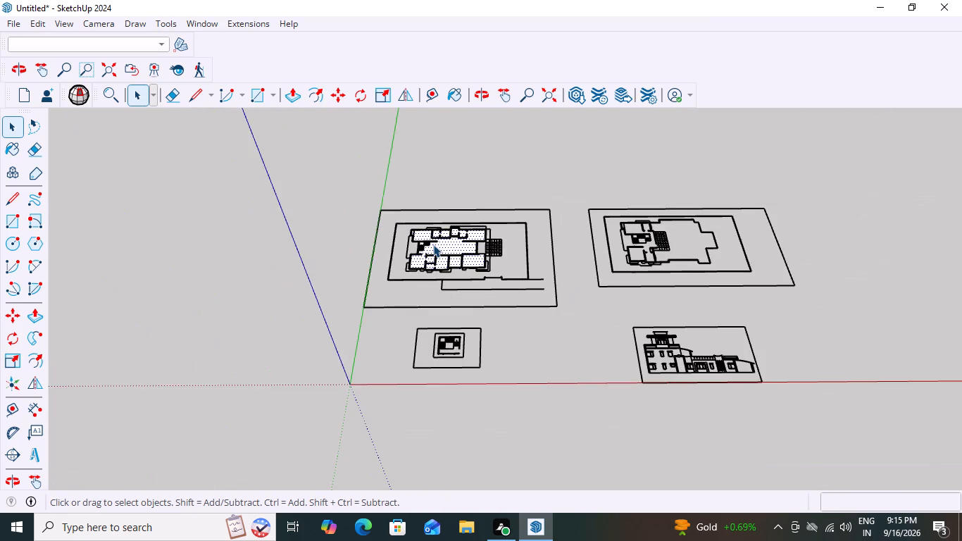
scroll(467, 286, up, 17)
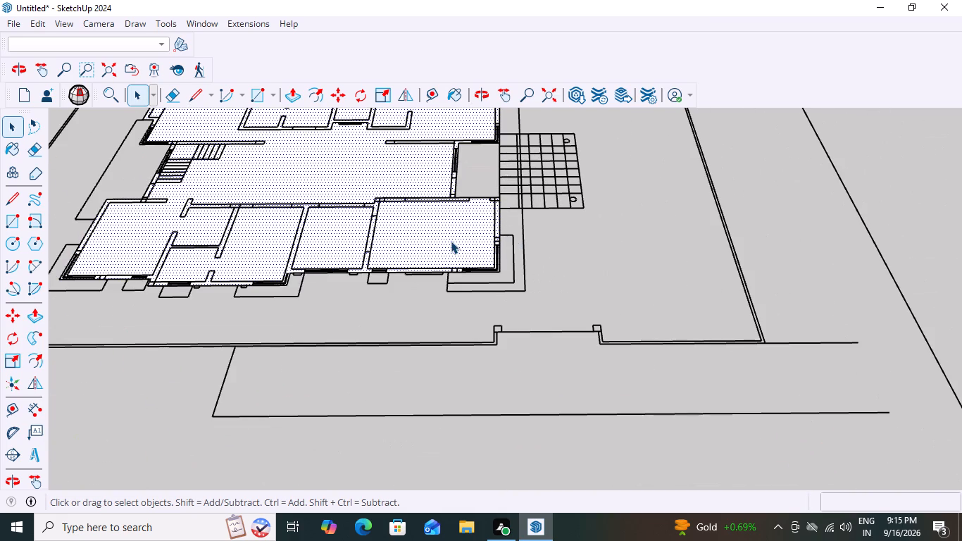
double_click(451, 241)
right_click(451, 241)
double_click(451, 241)
scroll(399, 292, up, 4)
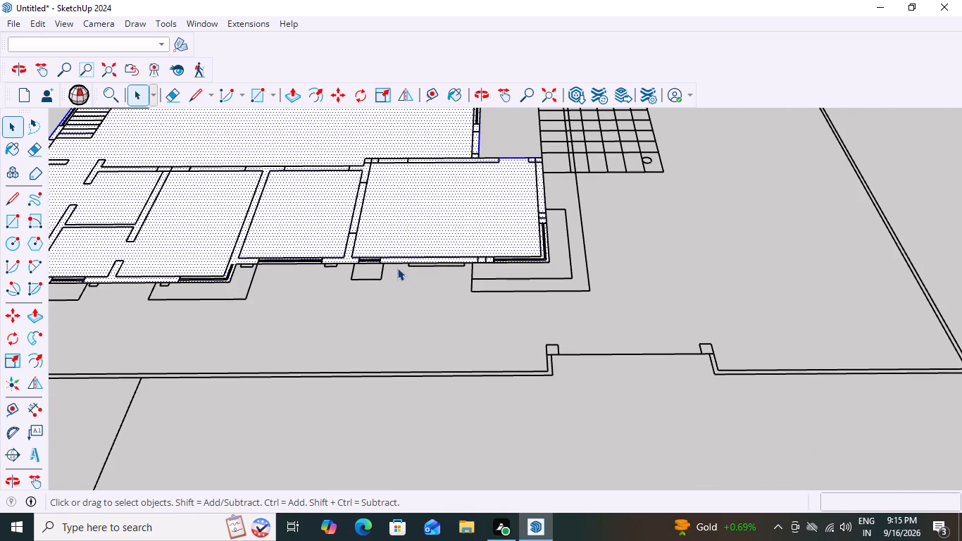
Open the imported floor plan for editing, and inspect the front wall line of the large front room.
triple_click(408, 259)
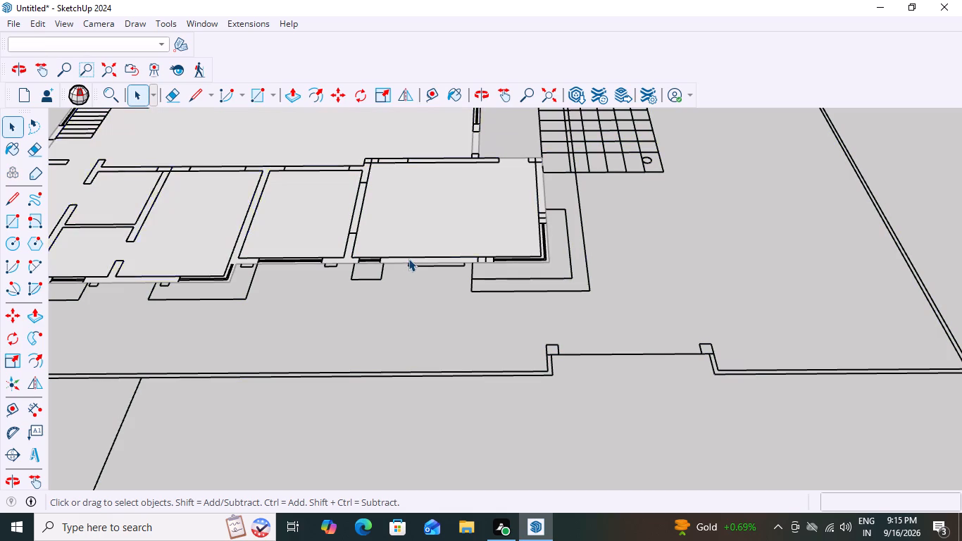
click(408, 259)
click(408, 259)
double_click(408, 259)
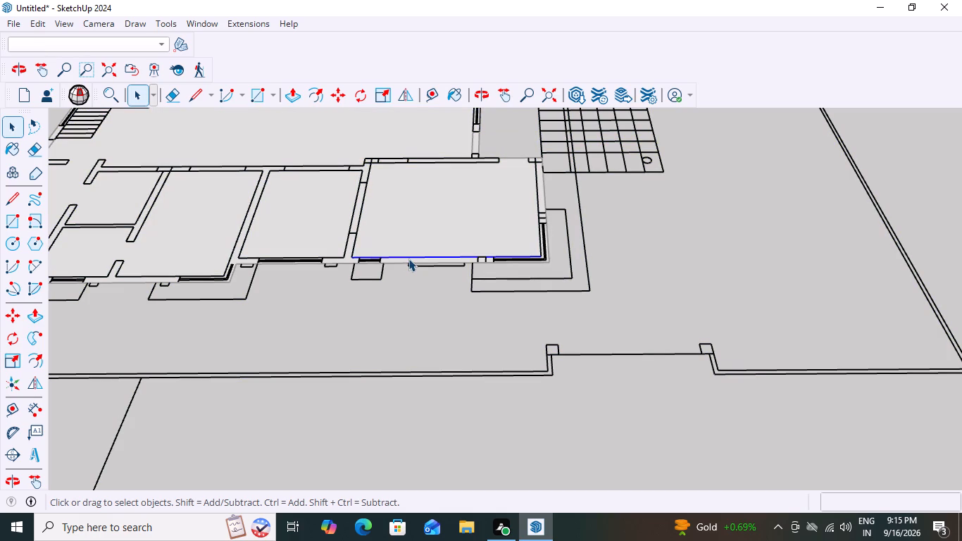
double_click(408, 259)
click(644, 240)
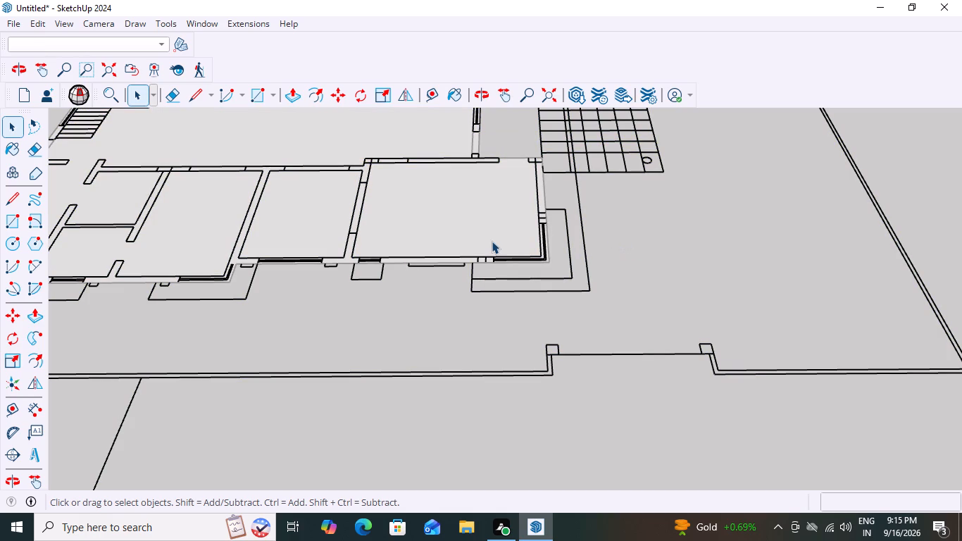
click(489, 237)
Check the room areas inside the open floor plan for selectable geometry, and exit the plan near the staircase.
scroll(696, 268, down, 14)
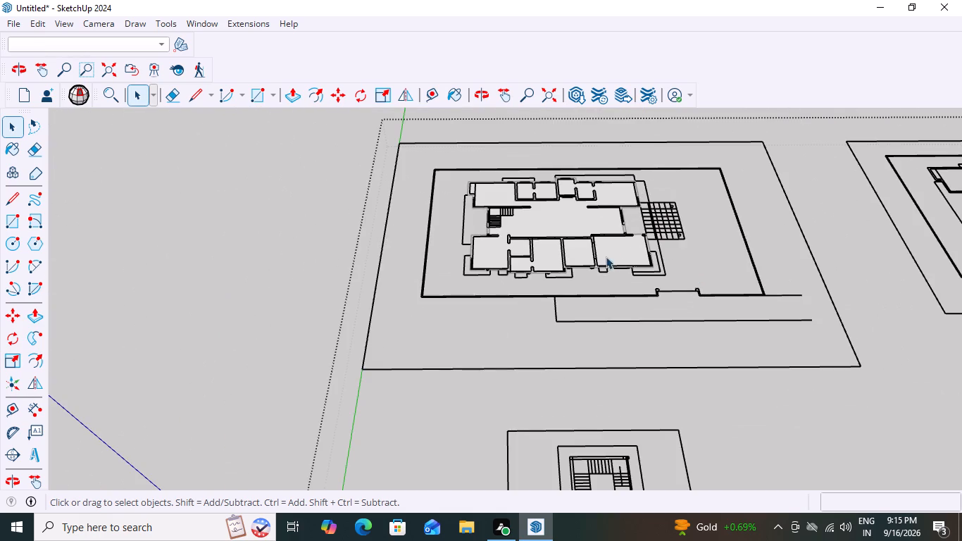
scroll(603, 259, up, 3)
triple_click(604, 259)
scroll(540, 254, up, 3)
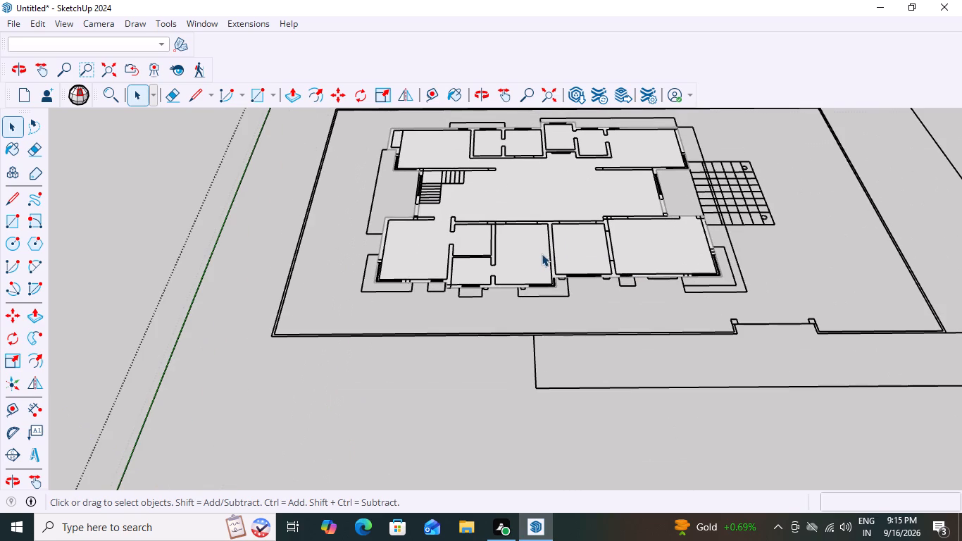
triple_click(541, 254)
click(541, 254)
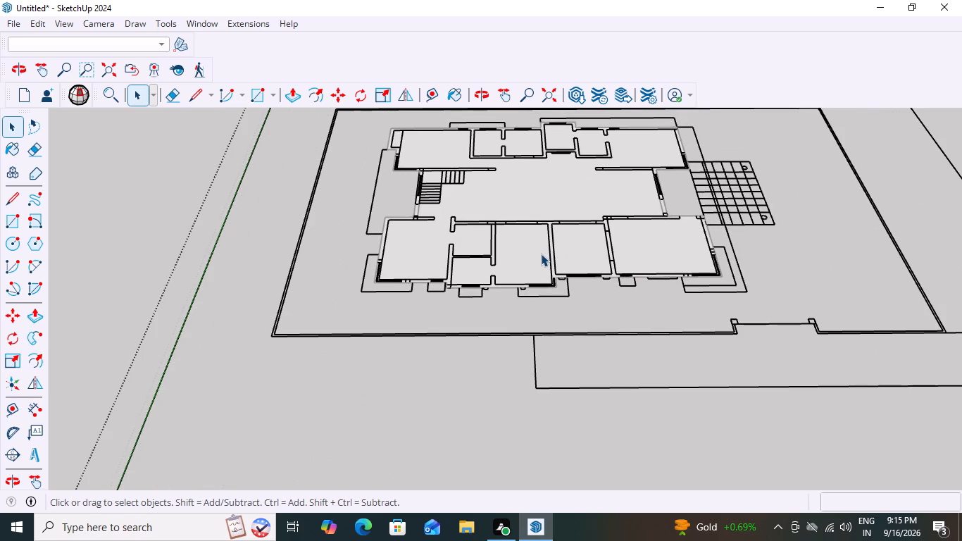
click(541, 254)
click(541, 254)
click(504, 169)
scroll(398, 121, up, 12)
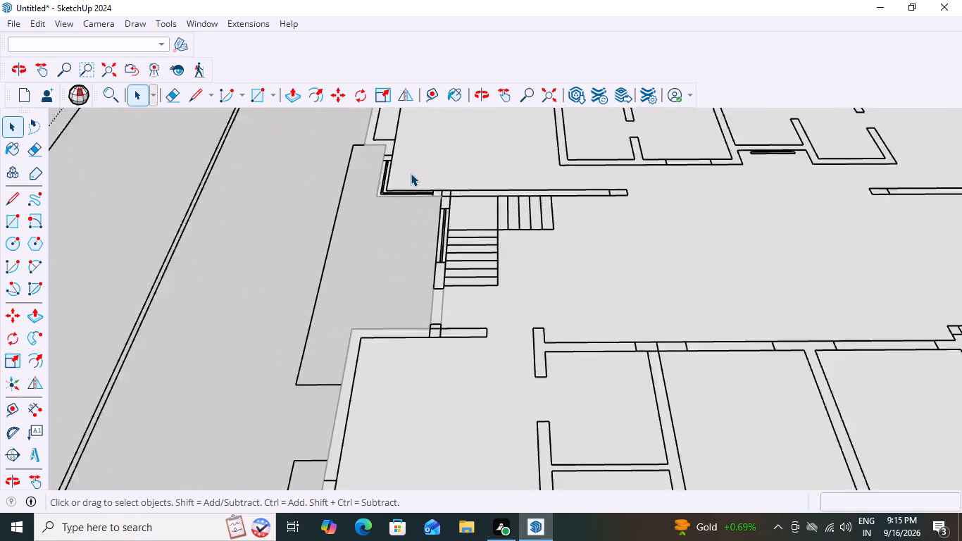
click(373, 191)
key(Escape)
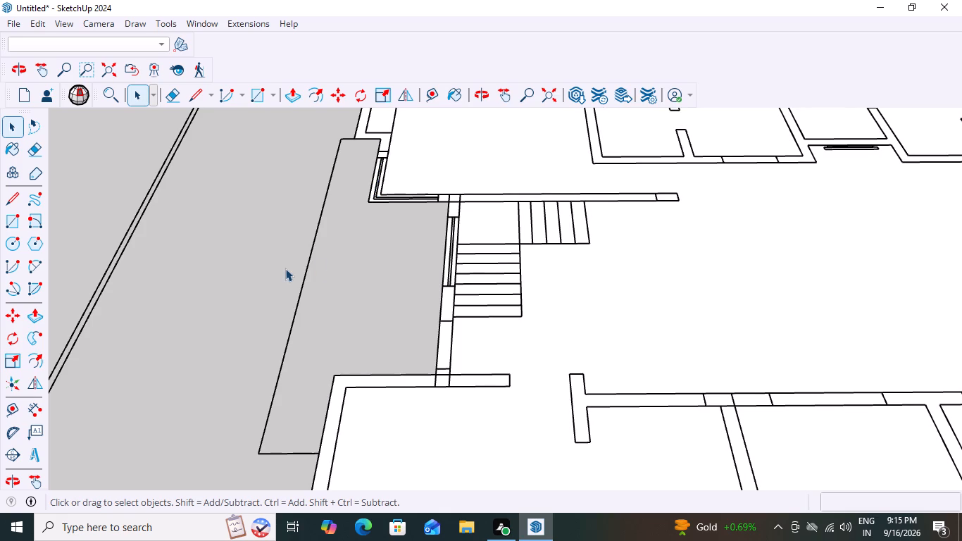
Extrude the traced house face about 3501 mm downward with Push/Pull, starting at the outer wall corner near the staircase.
click(381, 153)
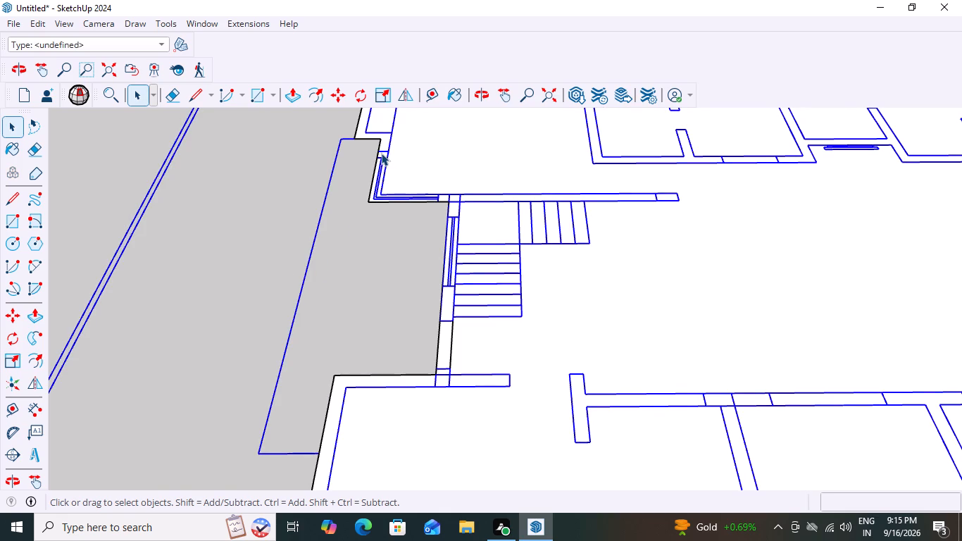
key(p)
click(381, 153)
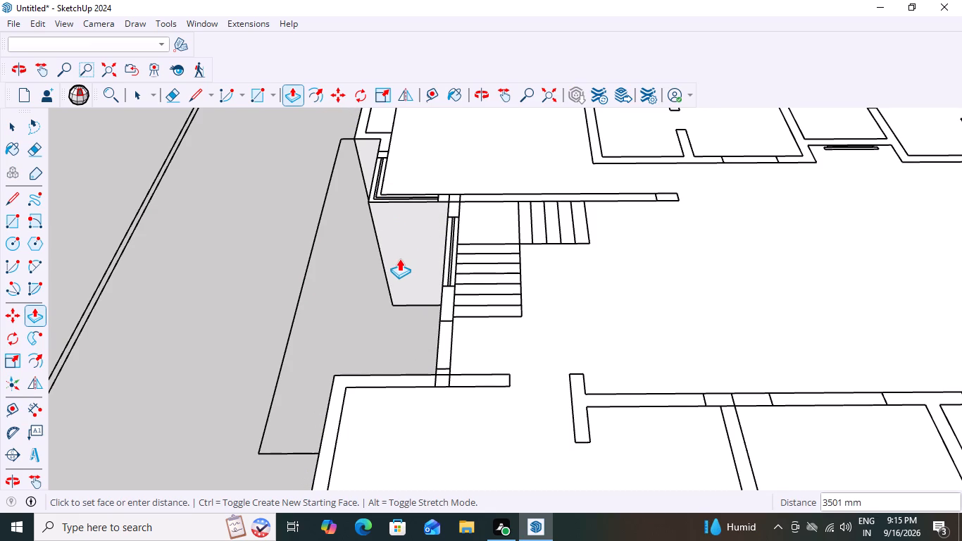
click(399, 259)
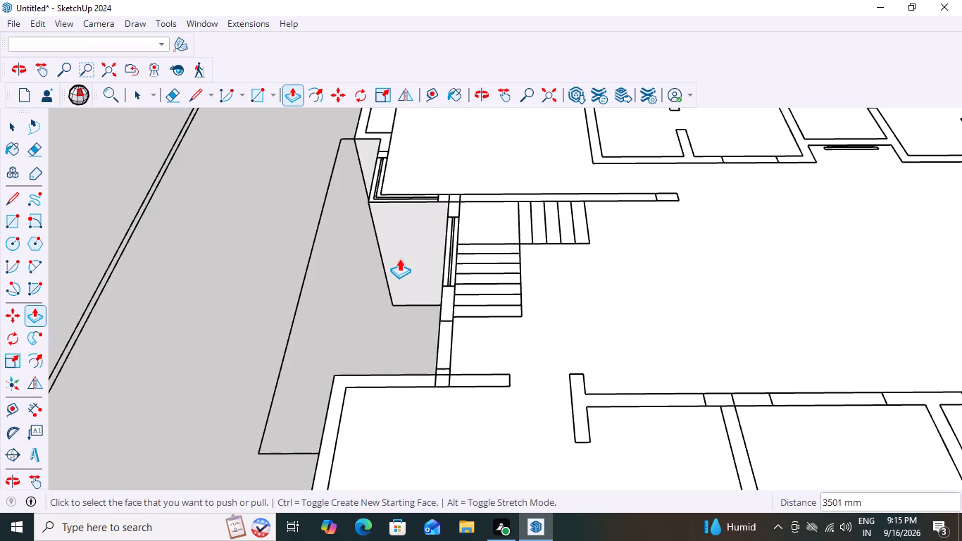
Cut away the large face covering the top of the extruded house volume, and check the outer walls.
key(space)
click(522, 130)
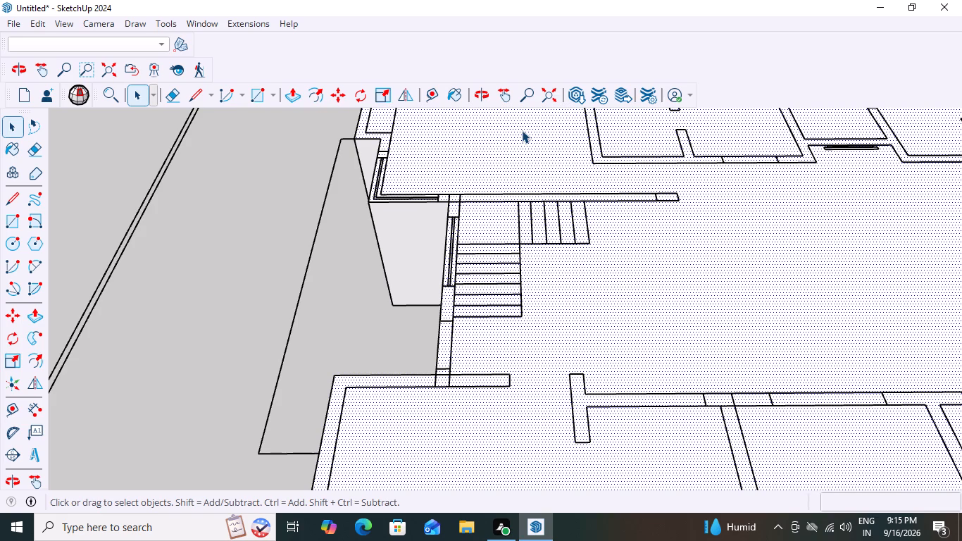
key(ctrl+x)
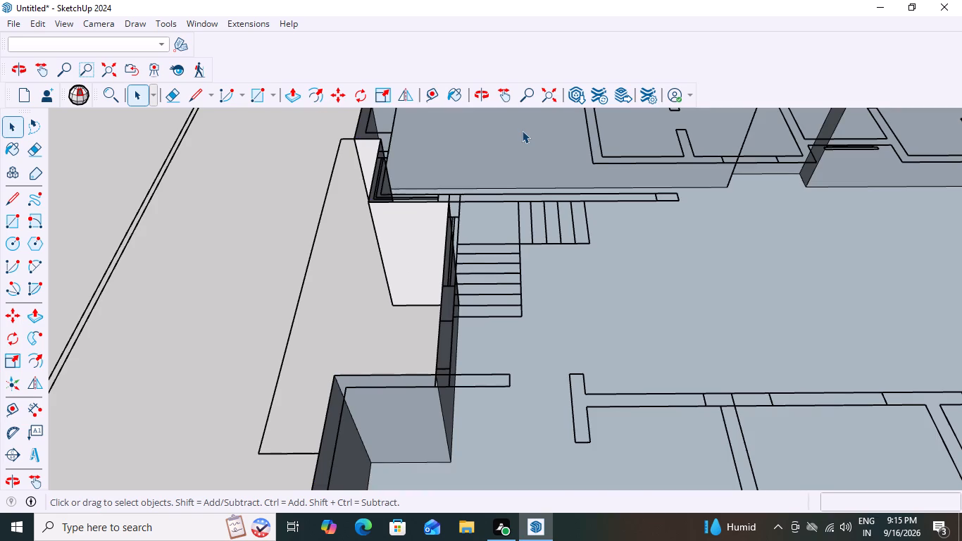
scroll(531, 132, down, 8)
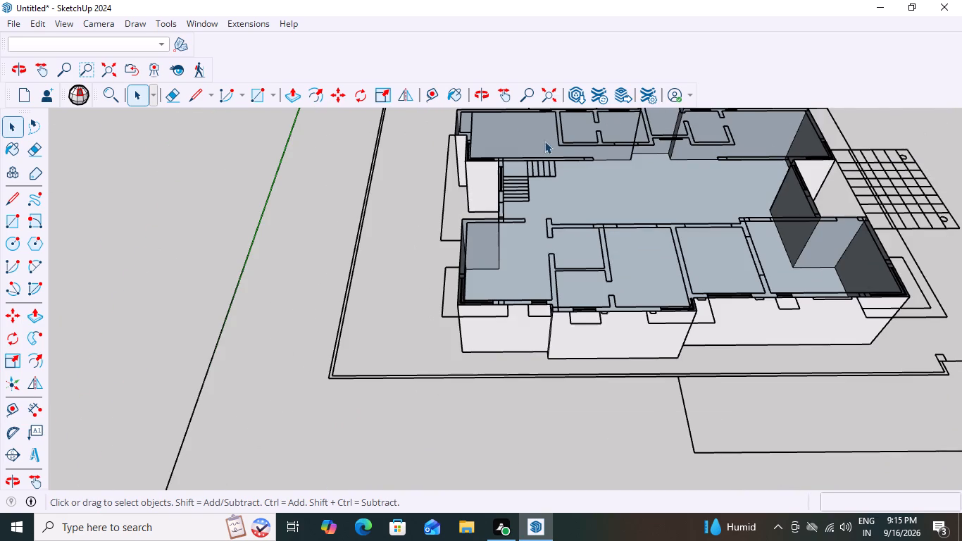
scroll(625, 332, up, 12)
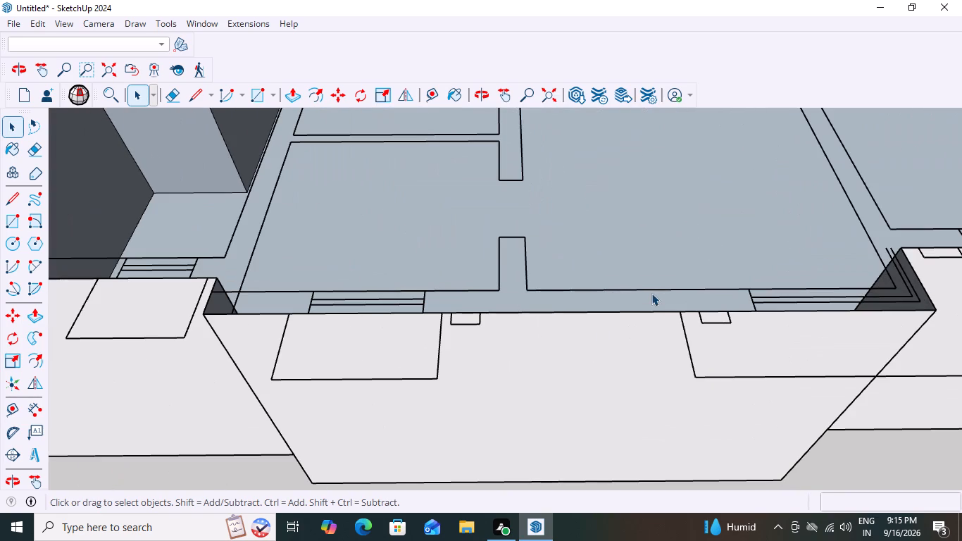
Examine the open-topped house volume from outside and the wall end beside the staircase.
scroll(651, 293, down, 5)
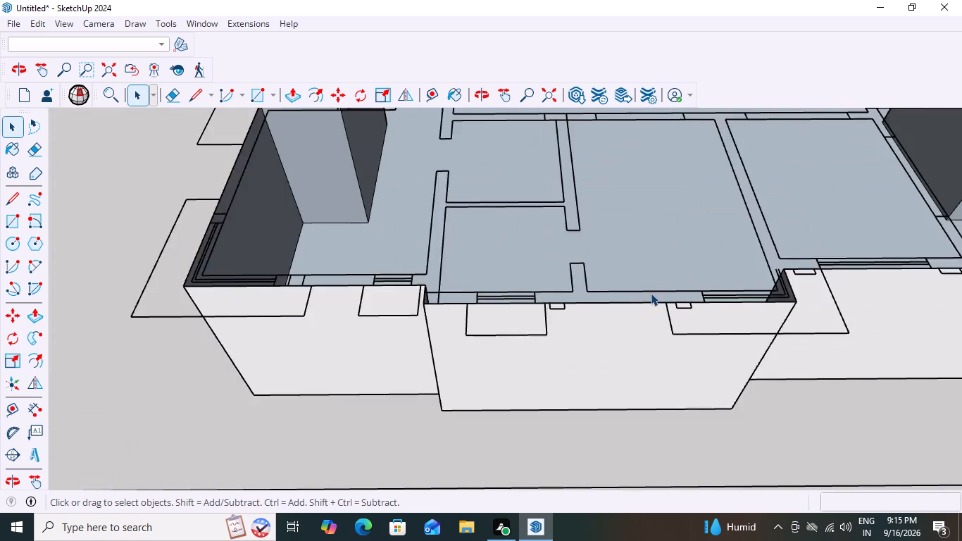
scroll(651, 293, down, 10)
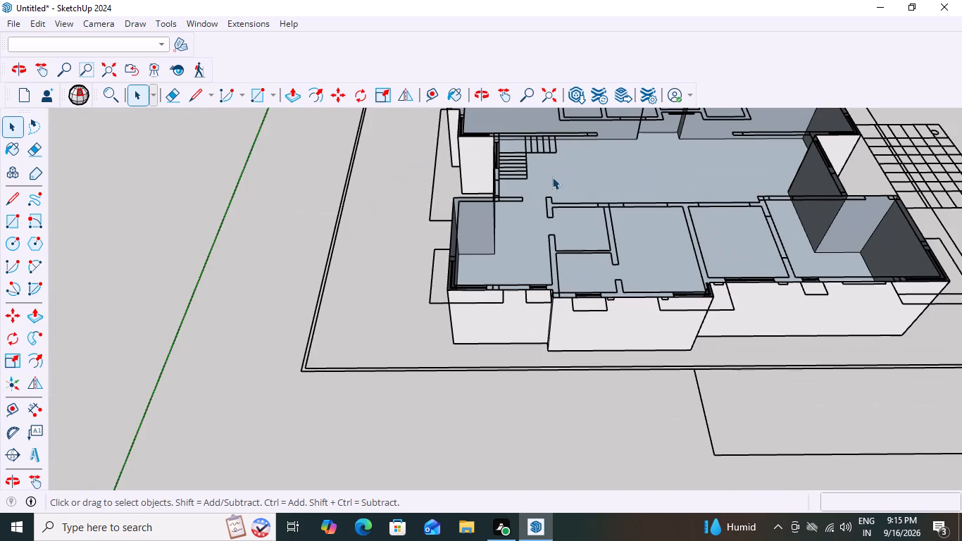
scroll(508, 157, up, 8)
scroll(503, 258, up, 2)
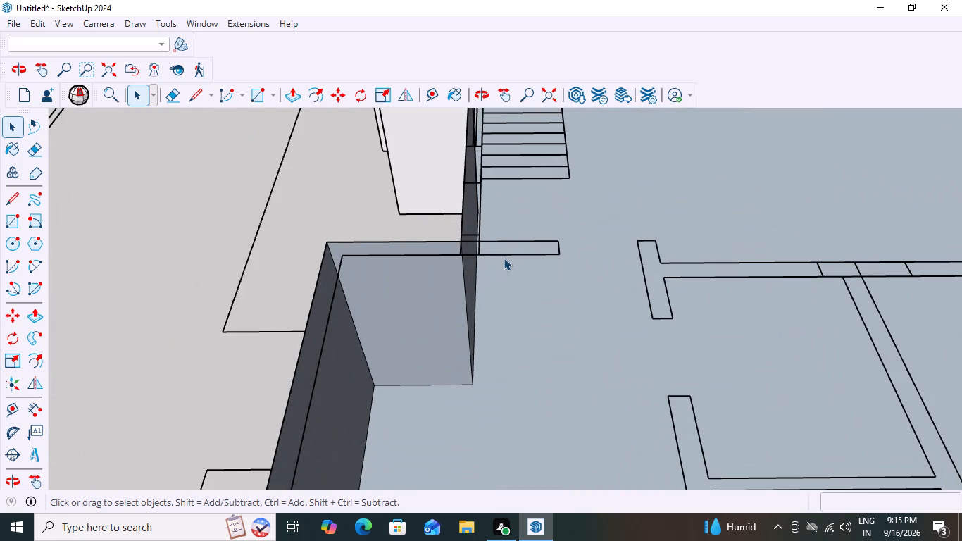
scroll(504, 258, up, 5)
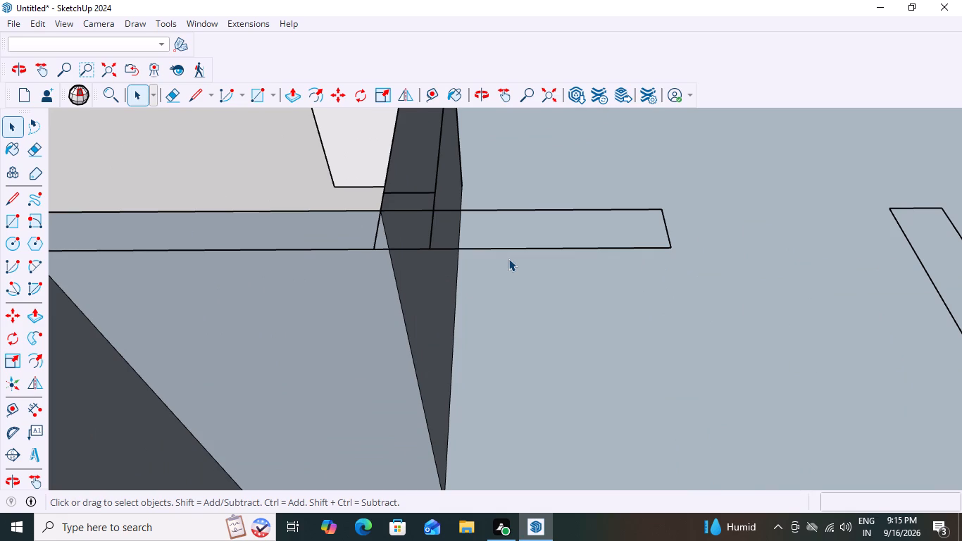
key(Escape)
Undo the removal of the top face, the downward extrusion and the traced house face over the floor plan.
key(ctrl+z)
scroll(508, 259, down, 10)
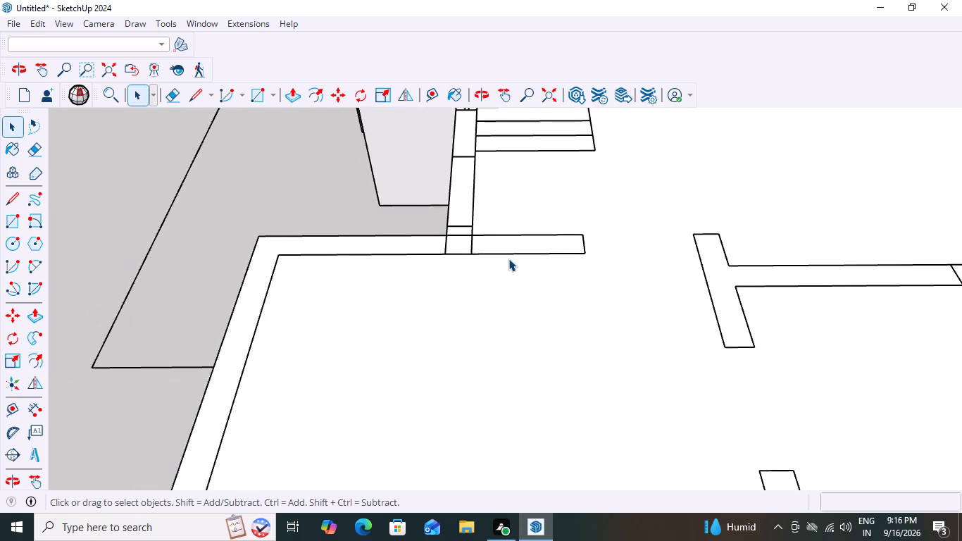
scroll(508, 259, down, 4)
key(ctrl+z)
scroll(508, 264, down, 16)
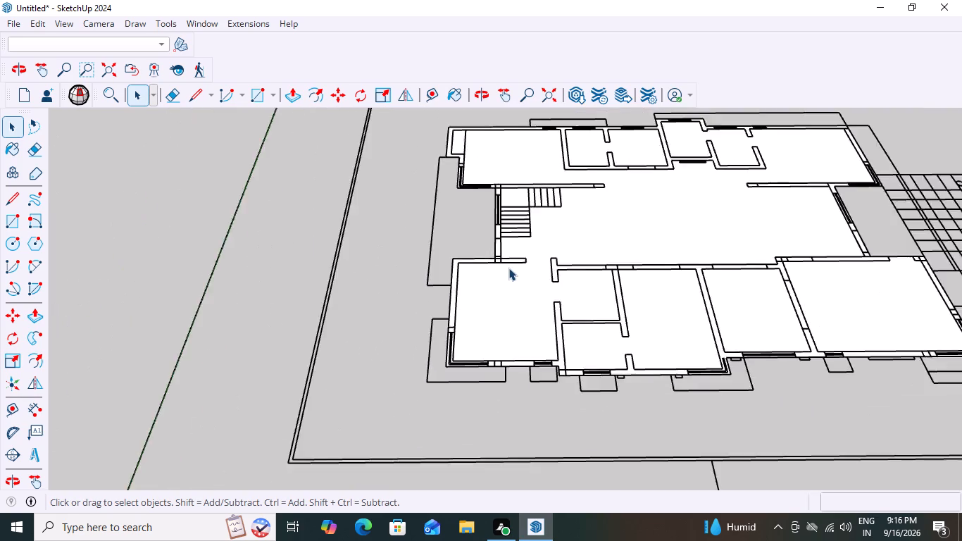
scroll(508, 268, down, 3)
key(ctrl+z)
key(ctrl+z)
key(ctrl+z)
key(ctrl+z)
key(ctrl+z)
key(ctrl+z)
key(ctrl+z)
key(ctrl+z)
key(ctrl+z)
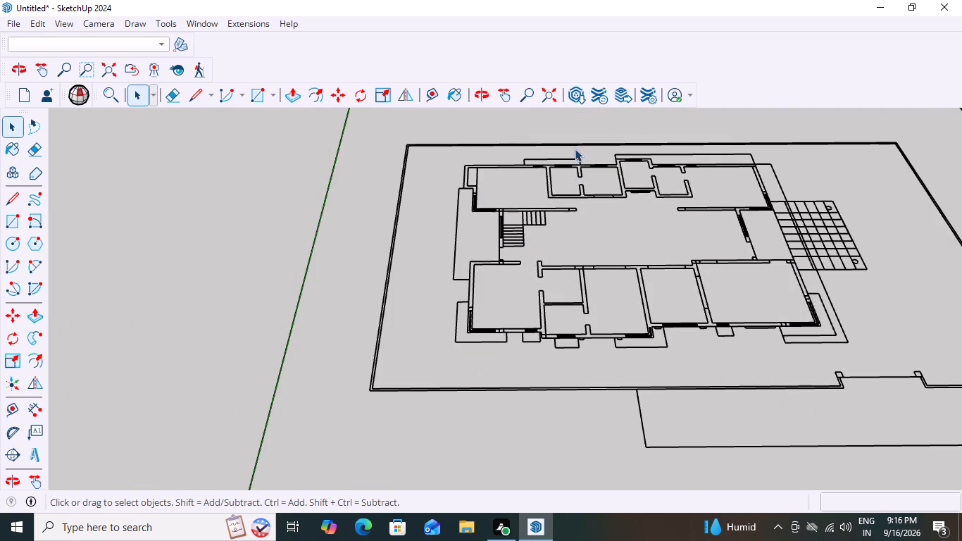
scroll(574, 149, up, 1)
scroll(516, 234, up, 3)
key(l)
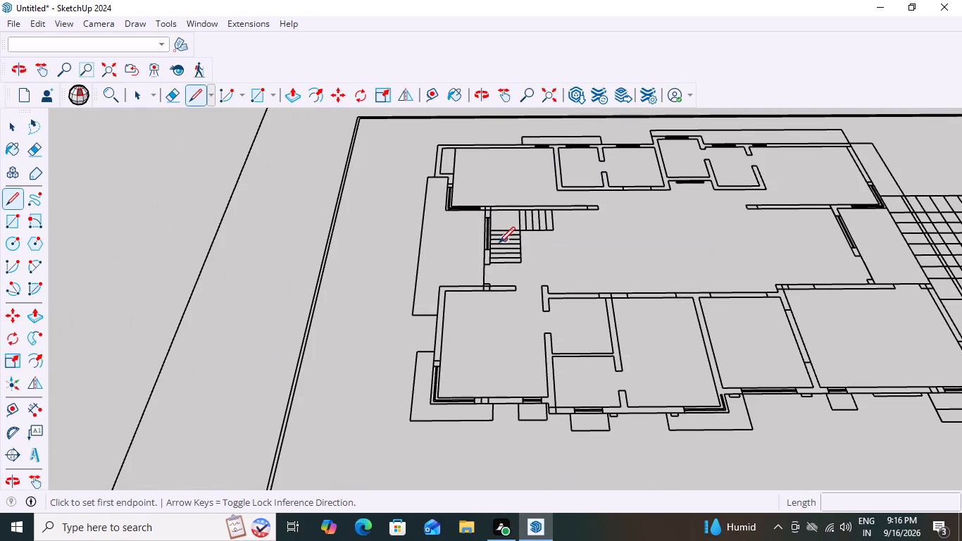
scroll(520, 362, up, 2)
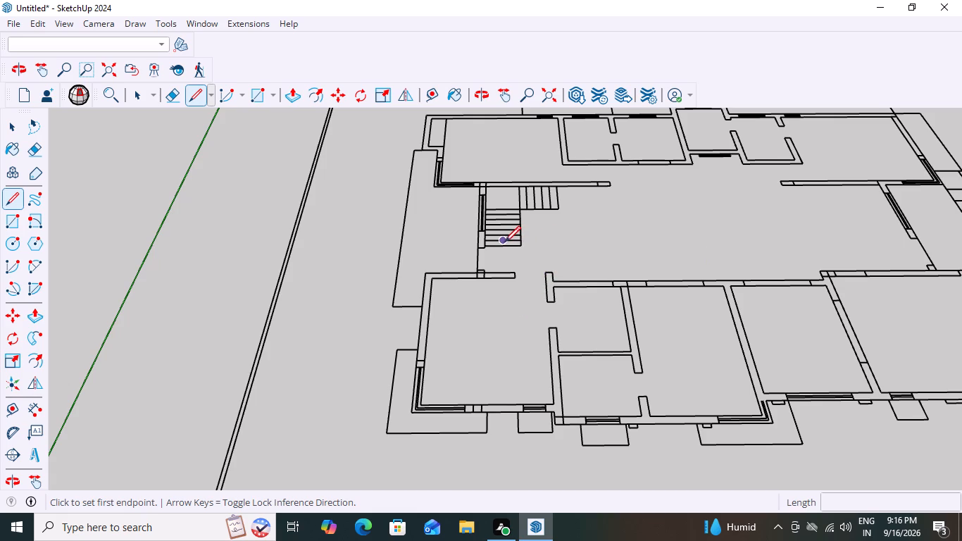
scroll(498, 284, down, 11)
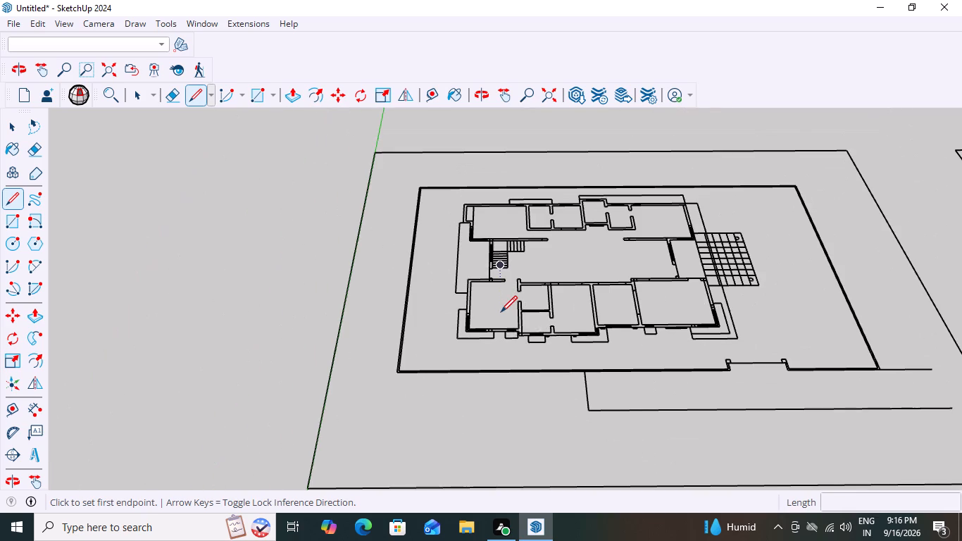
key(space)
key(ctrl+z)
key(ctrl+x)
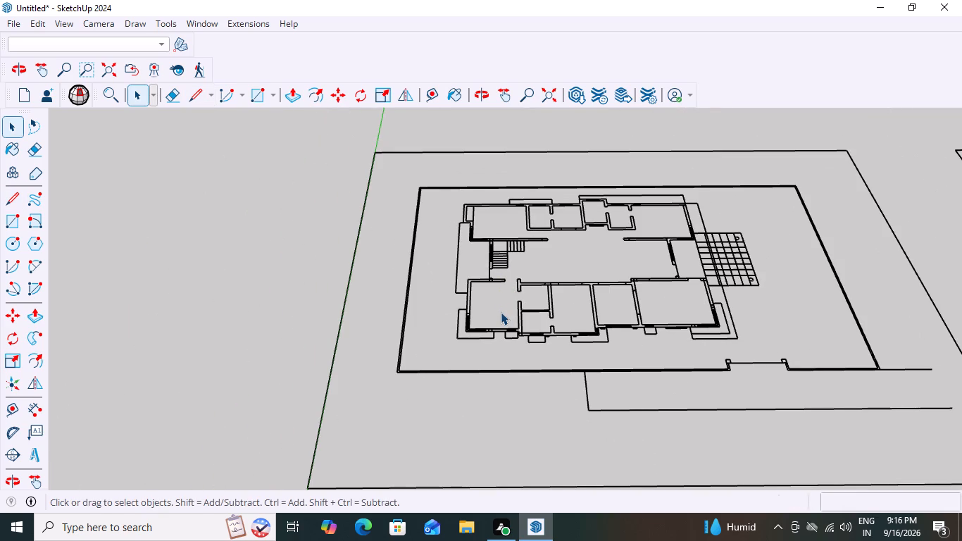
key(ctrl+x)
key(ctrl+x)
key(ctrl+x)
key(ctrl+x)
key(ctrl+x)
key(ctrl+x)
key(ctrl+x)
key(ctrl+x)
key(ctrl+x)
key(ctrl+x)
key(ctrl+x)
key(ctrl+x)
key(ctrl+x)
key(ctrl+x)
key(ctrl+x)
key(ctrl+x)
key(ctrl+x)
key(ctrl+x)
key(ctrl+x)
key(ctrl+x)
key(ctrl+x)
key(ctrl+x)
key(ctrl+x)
Undo all remaining traced lines and the floor plan import, back to the empty starting model.
click(304, 212)
key(ctrl+z)
key(ctrl+z)
key(ctrl+z)
key(ctrl+z)
key(ctrl+z)
key(ctrl+z)
key(ctrl+z)
key(ctrl+z)
key(ctrl+z)
key(ctrl+z)
key(ctrl+z)
key(ctrl+z)
key(ctrl+z)
key(ctrl+z)
key(ctrl+z)
key(ctrl+z)
key(ctrl+z)
key(ctrl+z)
key(ctrl+z)
key(ctrl+z)
Delete the default figure standing at the origin.
scroll(766, 286, down, 18)
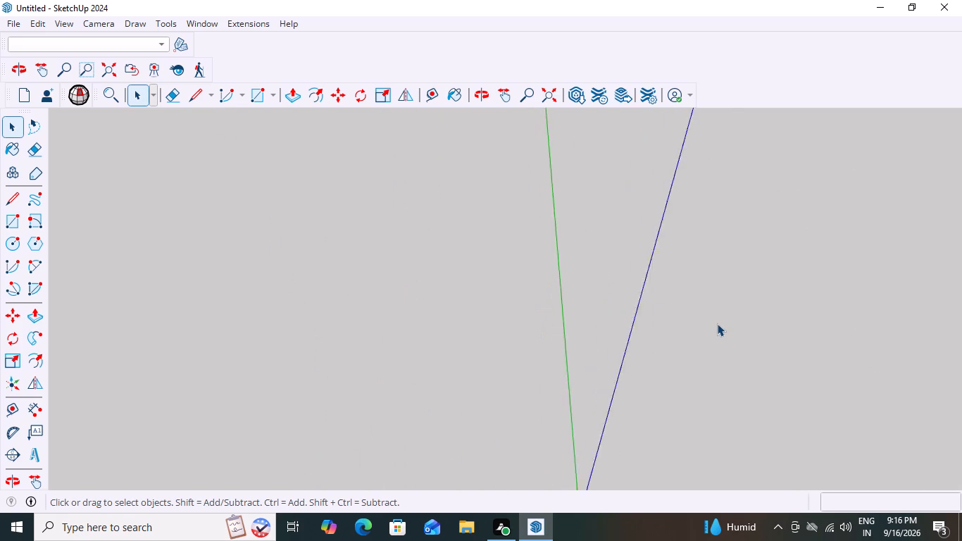
scroll(717, 323, down, 12)
scroll(812, 383, up, 11)
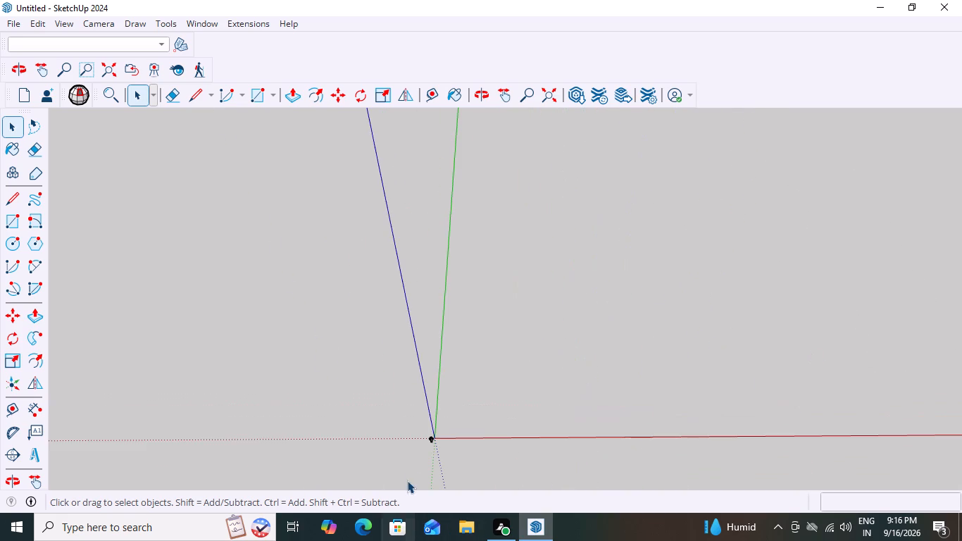
scroll(412, 463, up, 15)
click(446, 434)
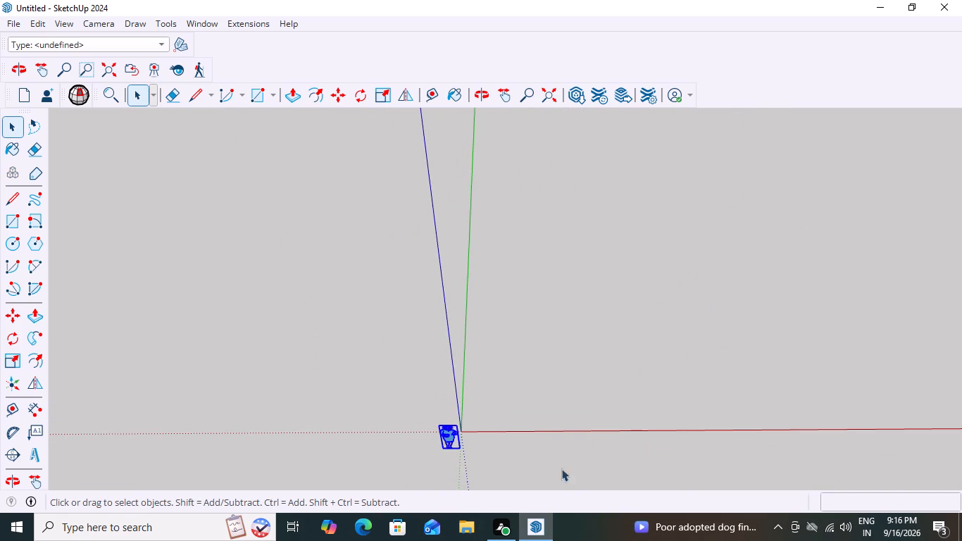
key(Delete)
Import the exterior1(FOR STUDENTS) AutoCAD drawing from the Downloads folder and dismiss the import results.
scroll(582, 468, down, 9)
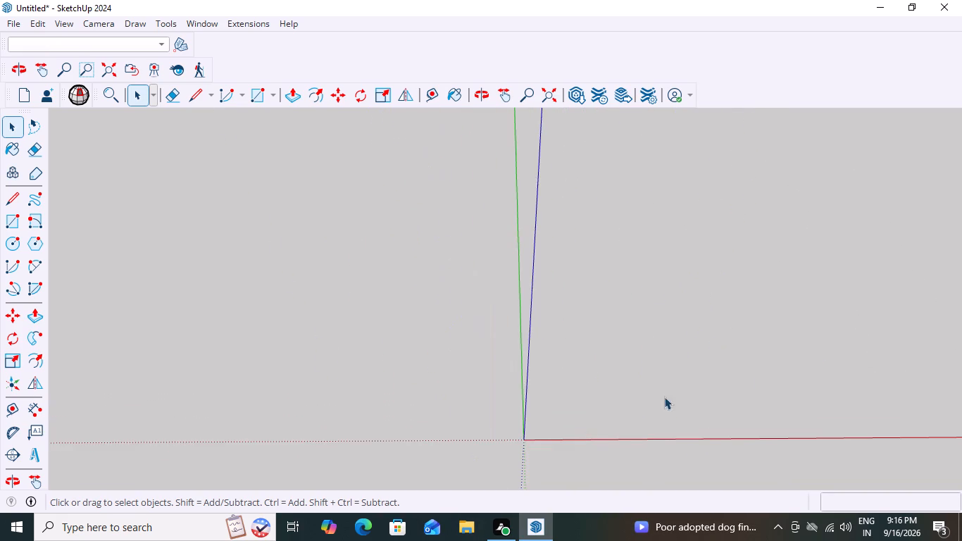
middle_drag(664, 397, 630, 361)
scroll(558, 398, up, 2)
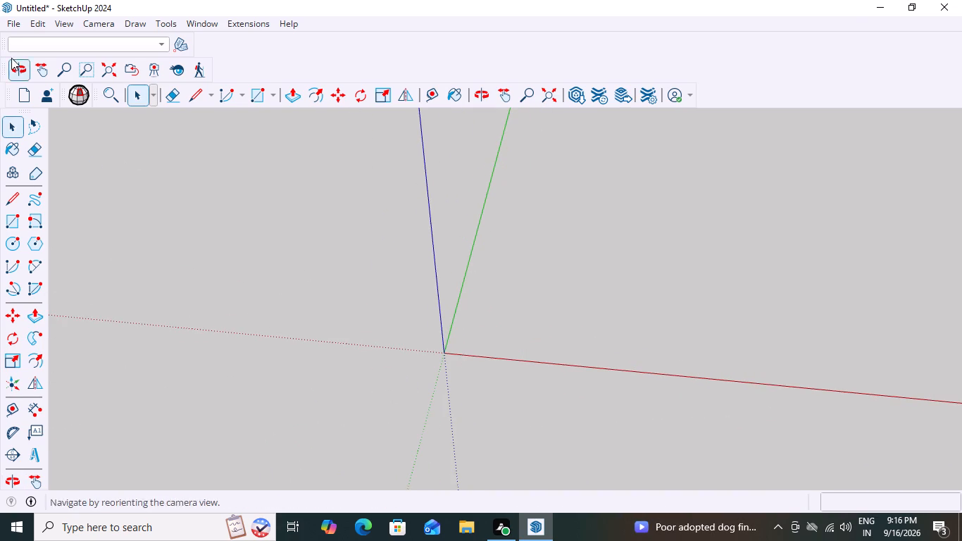
click(18, 21)
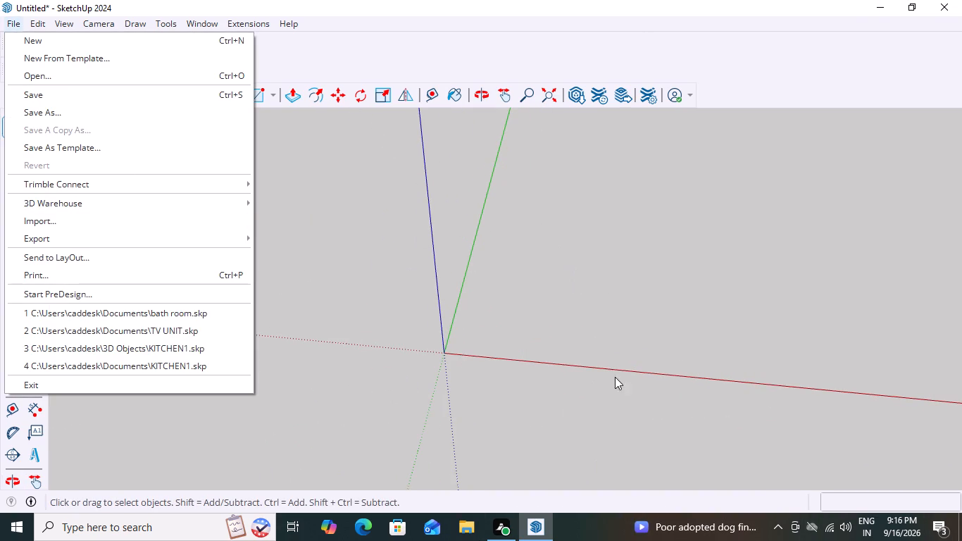
click(51, 220)
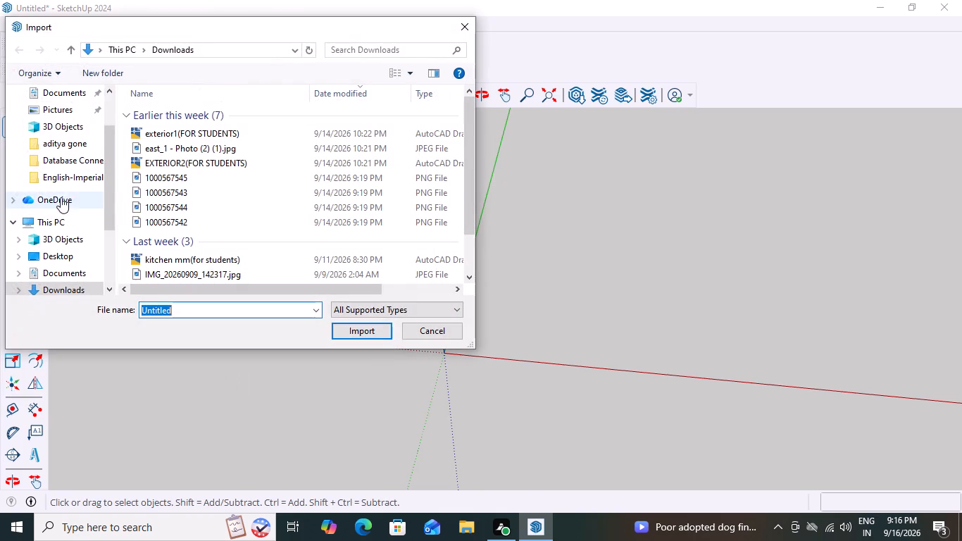
click(180, 132)
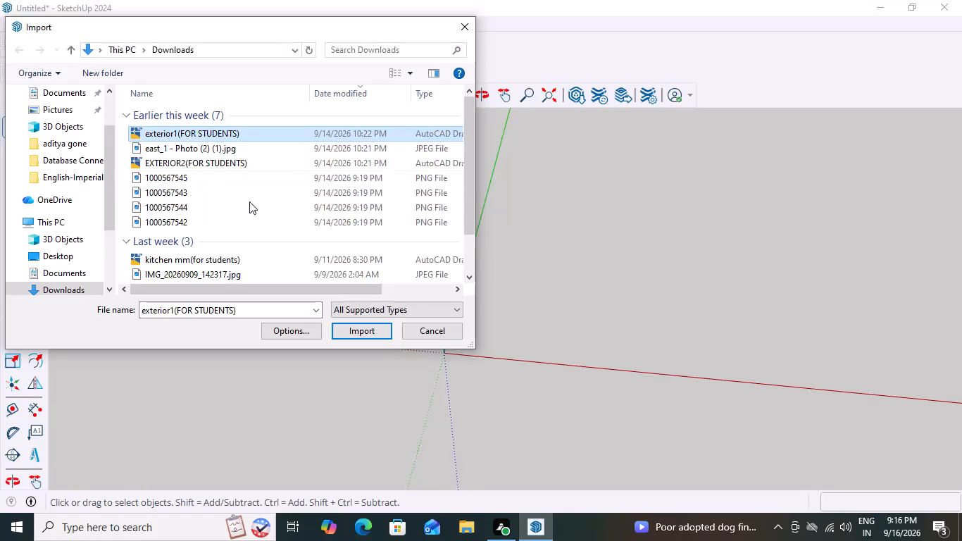
click(349, 332)
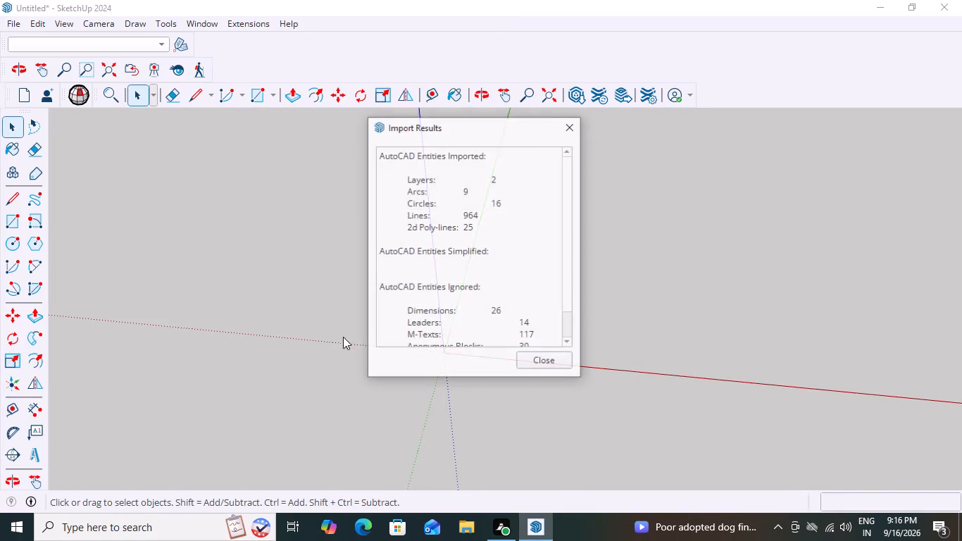
click(539, 362)
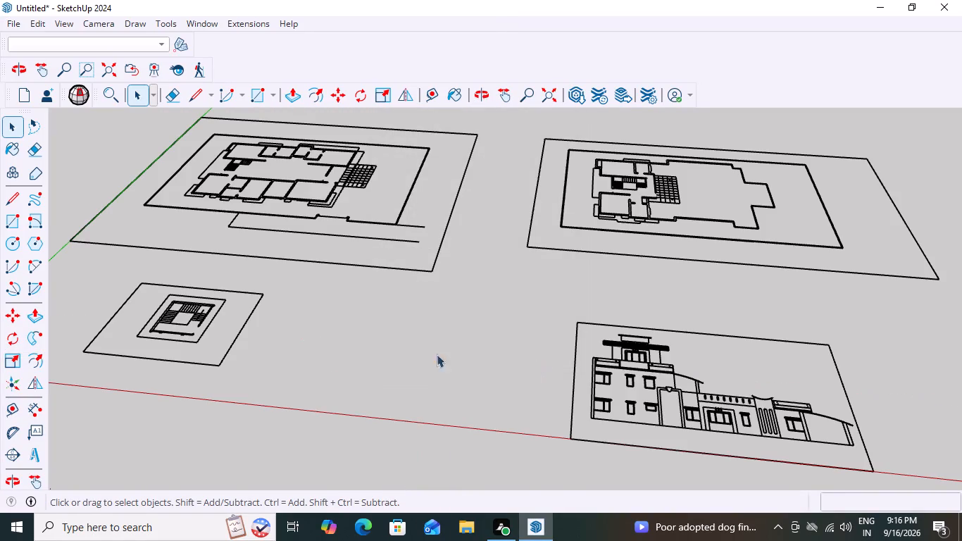
Draw a 4191 mm line along the outer side of the staircase wall, from the front room's wall to the rear room's wall.
scroll(349, 349, down, 5)
middle_drag(348, 349, 358, 347)
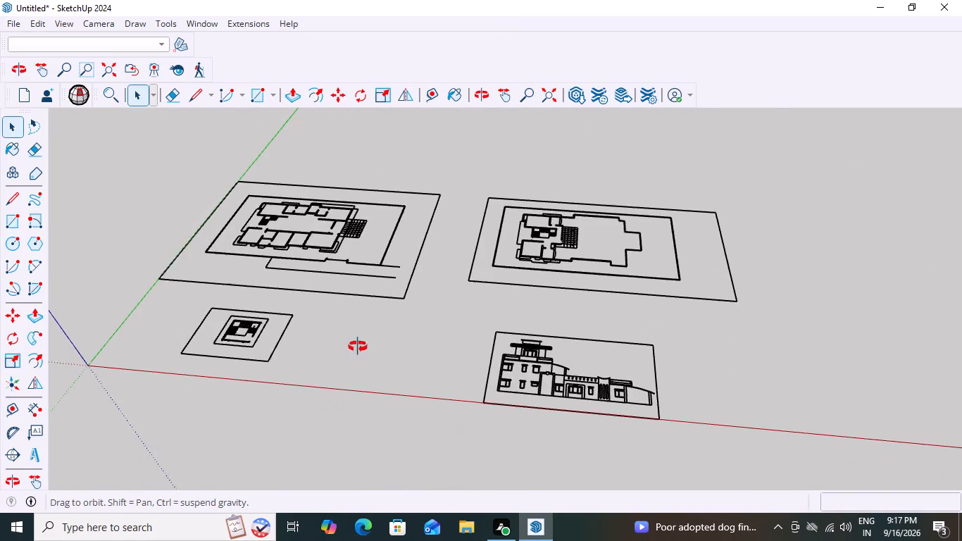
middle_drag(358, 347, 406, 327)
scroll(404, 328, down, 4)
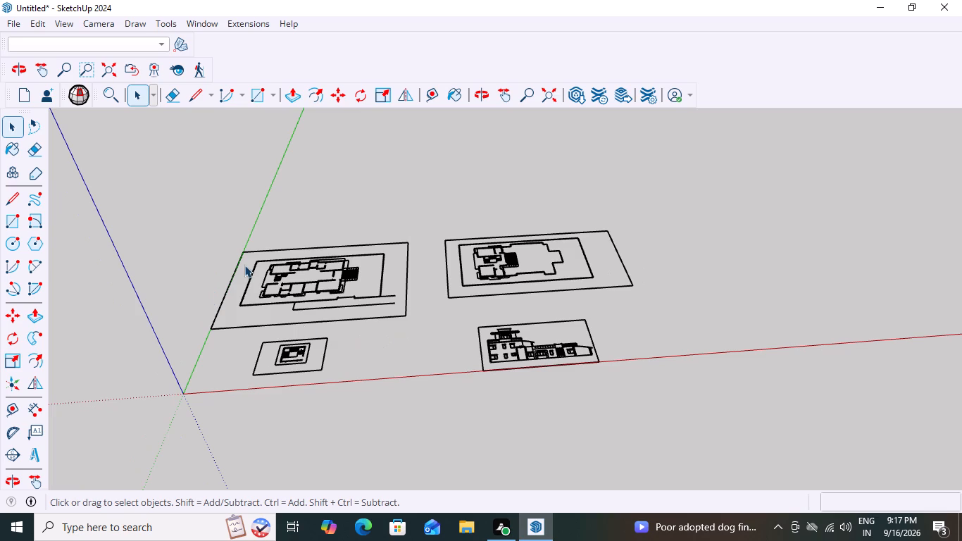
scroll(251, 260, up, 18)
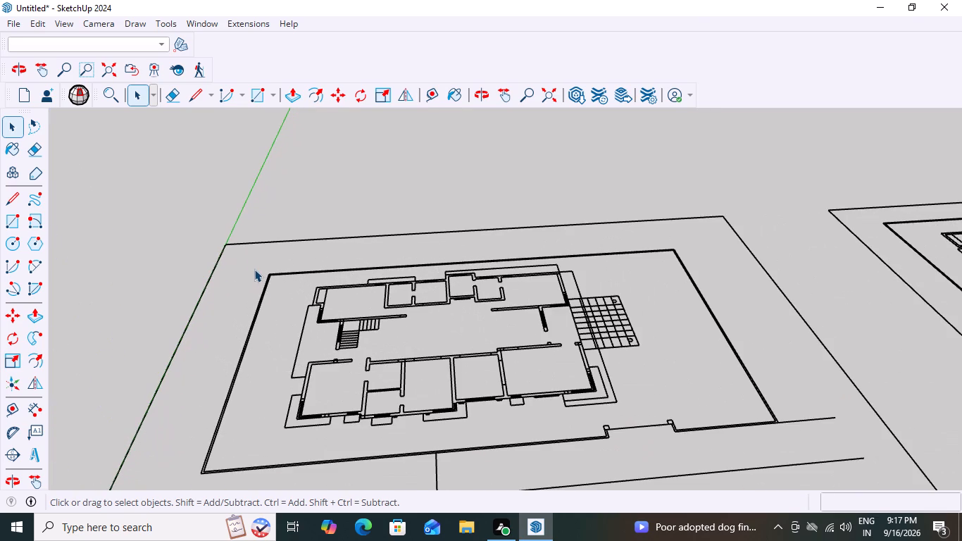
middle_drag(323, 303, 300, 281)
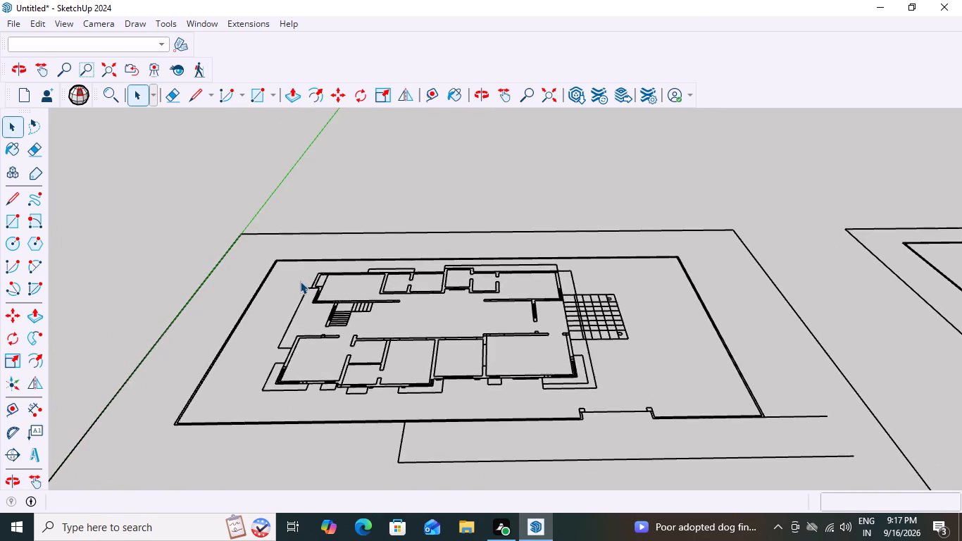
scroll(300, 281, down, 7)
scroll(320, 337, up, 10)
middle_drag(320, 336, 353, 454)
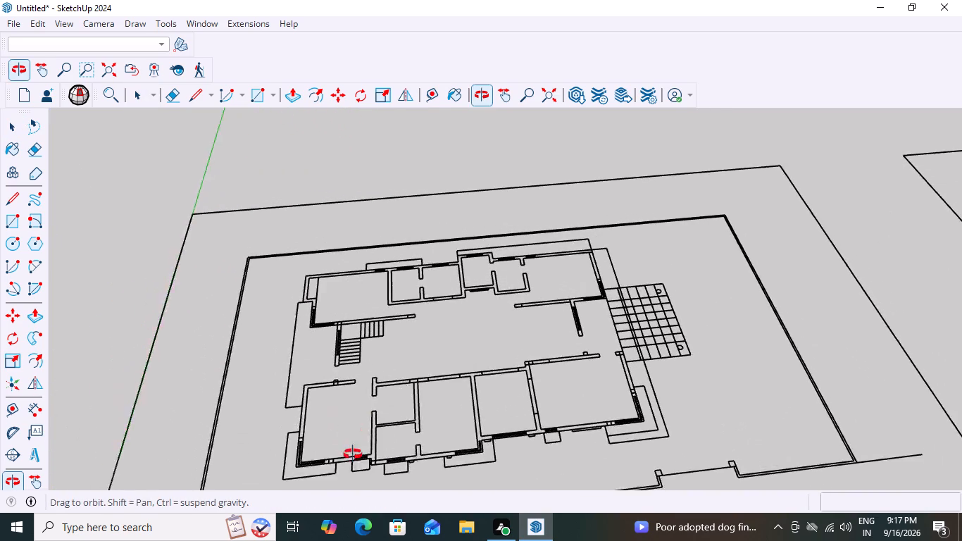
middle_drag(353, 454, 351, 460)
middle_drag(335, 441, 299, 432)
scroll(323, 386, up, 4)
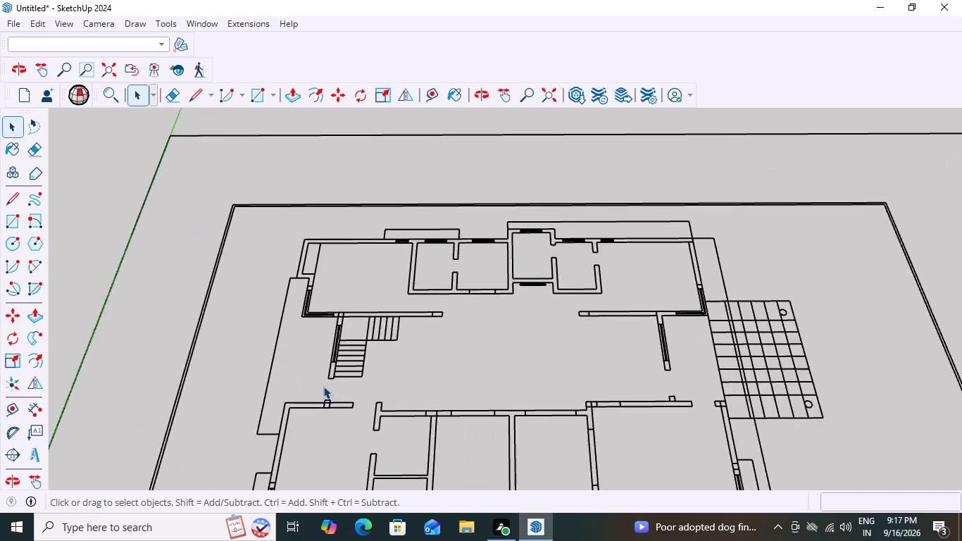
scroll(323, 386, up, 4)
key(l)
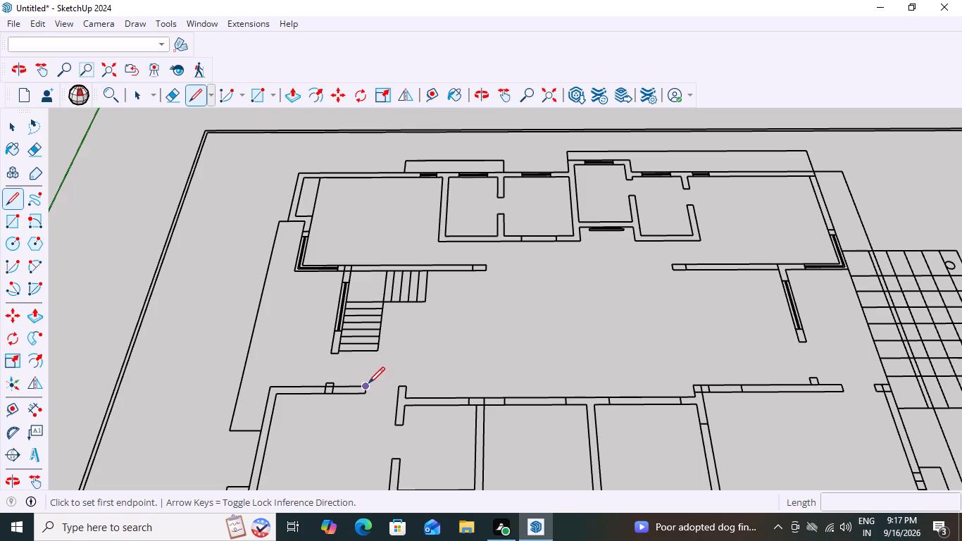
scroll(329, 404, up, 6)
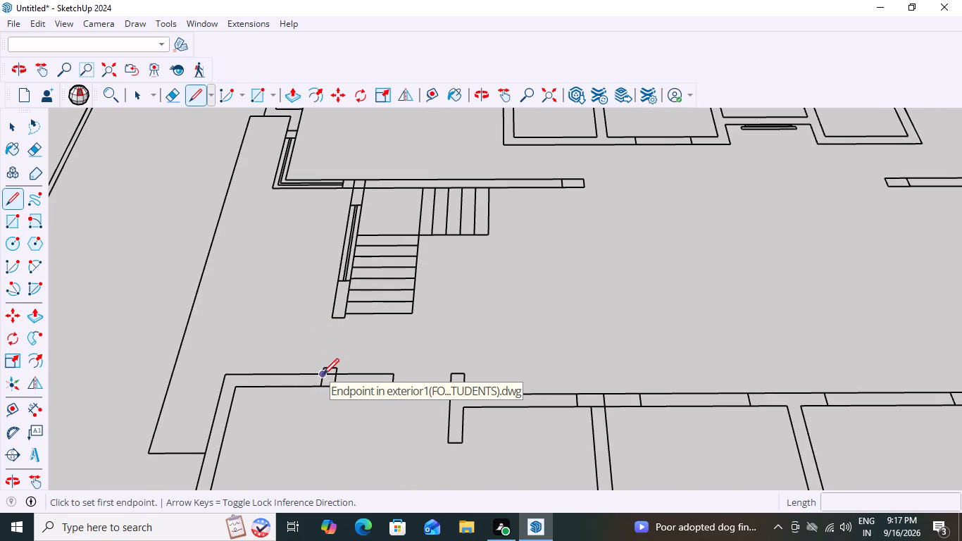
click(323, 375)
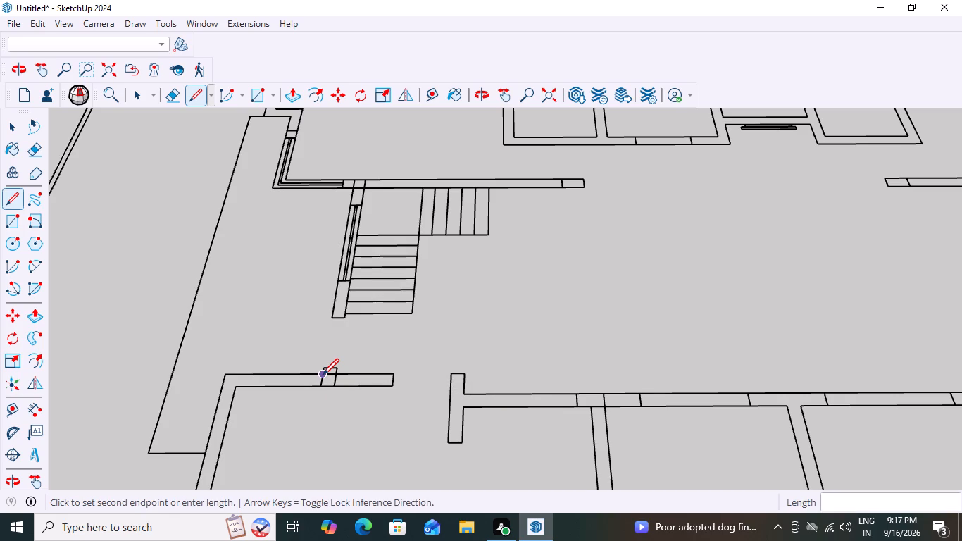
click(351, 191)
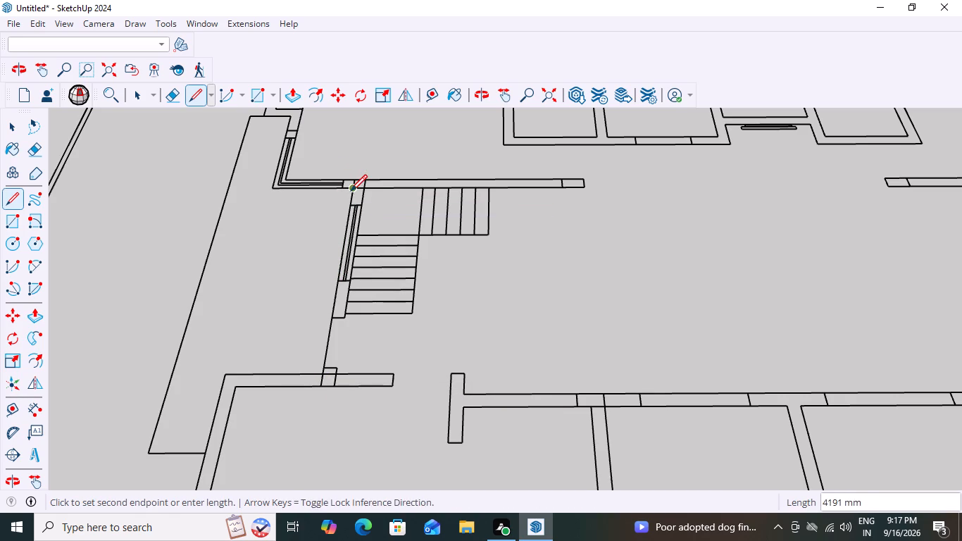
Trace the outline 1676 mm along the rear room's wall from the staircase to its outer corner, and up the corner-window wall to the jog.
scroll(274, 185, down, 4)
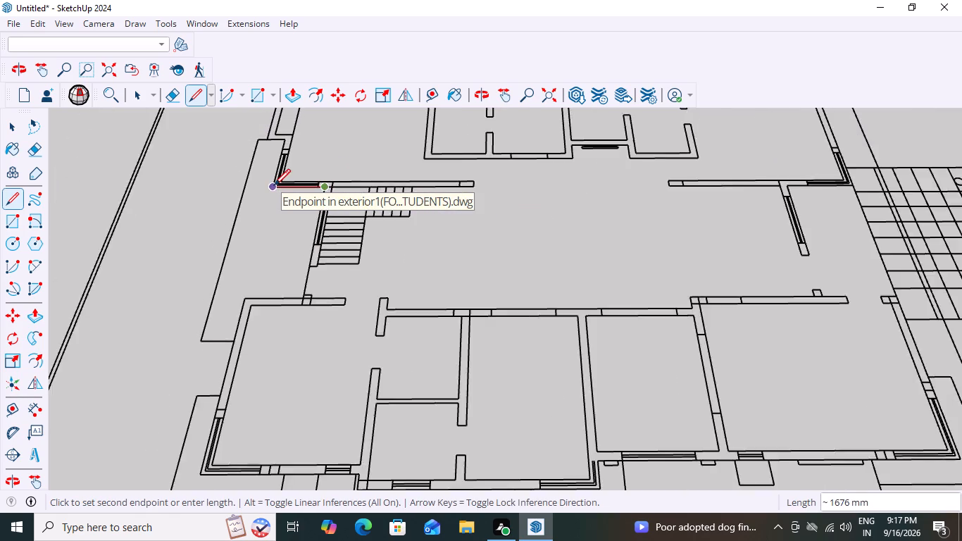
scroll(274, 185, down, 2)
scroll(274, 185, up, 7)
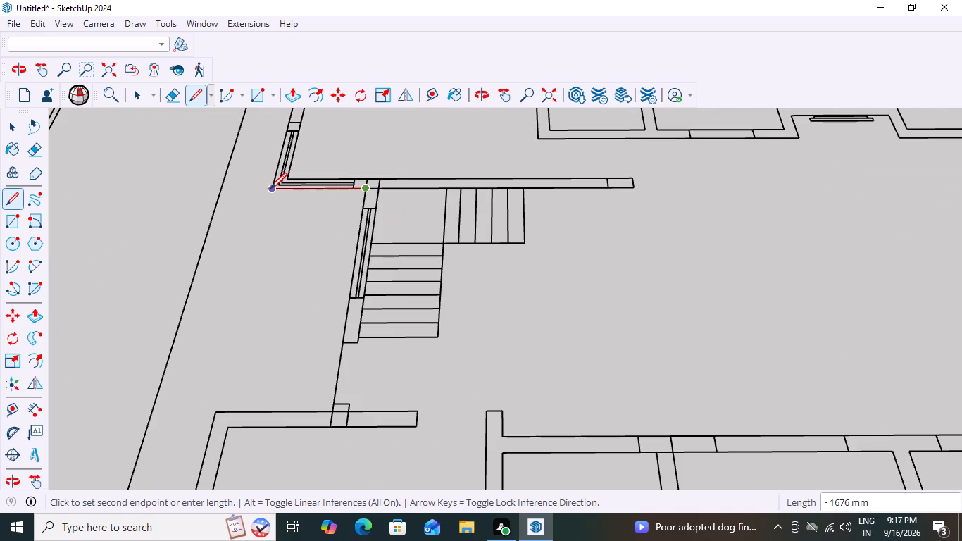
click(271, 188)
scroll(271, 188, down, 10)
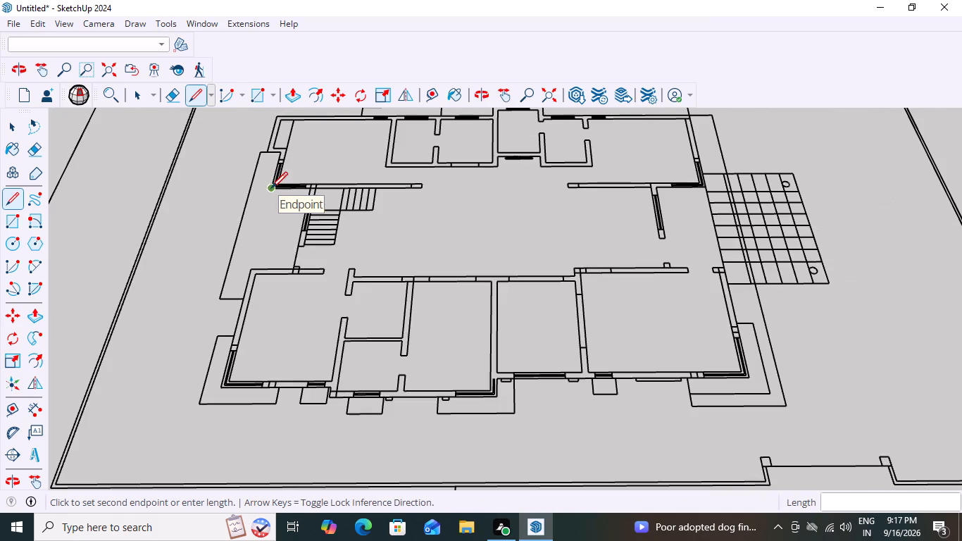
scroll(280, 144, up, 12)
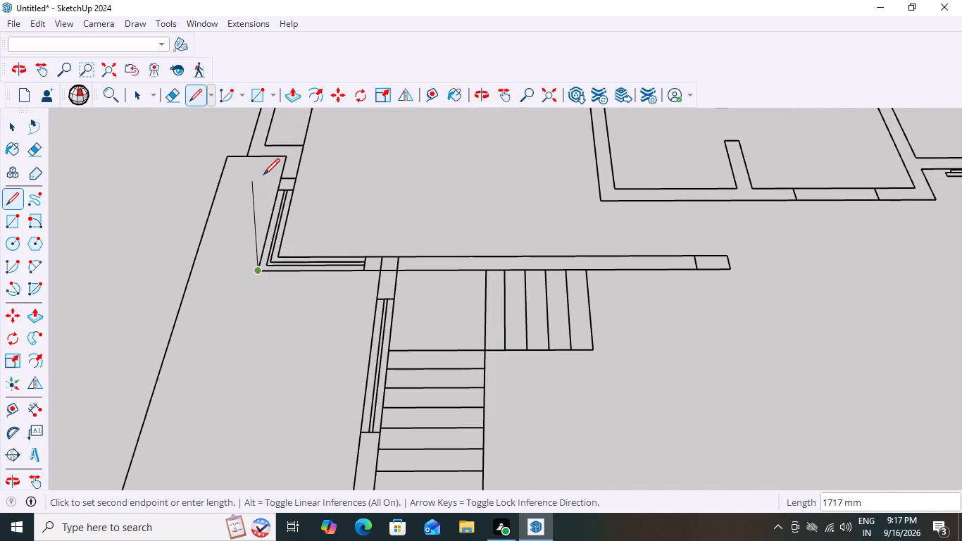
click(282, 159)
Trace the rear room's outer jog with a 610 mm line and continue 2286 mm to the house's rear corner.
middle_drag(246, 188, 259, 207)
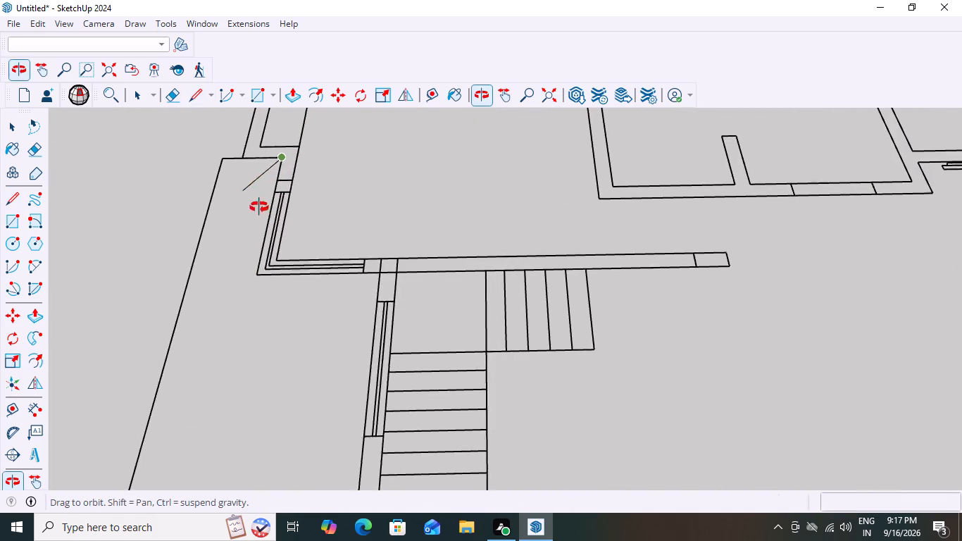
middle_drag(259, 207, 268, 259)
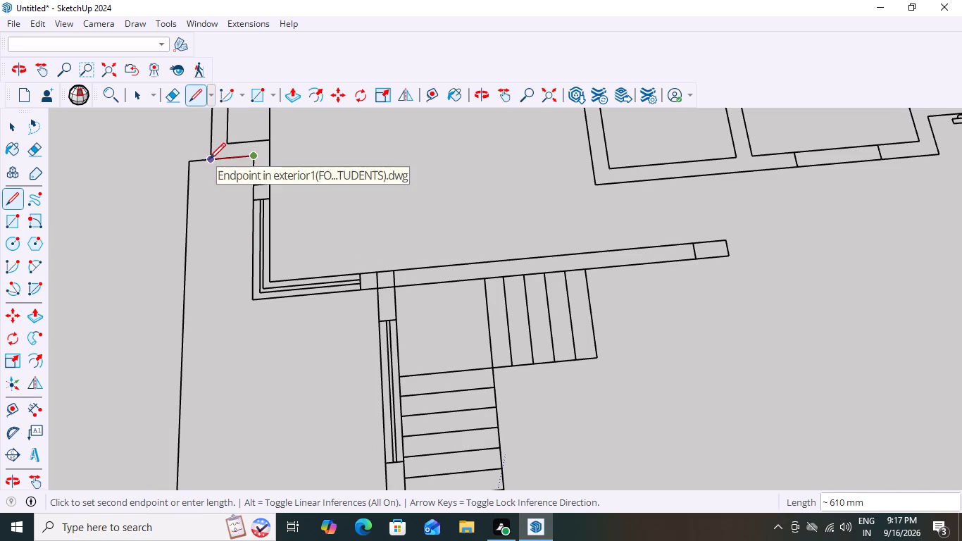
click(209, 159)
scroll(209, 159, down, 20)
scroll(206, 137, up, 12)
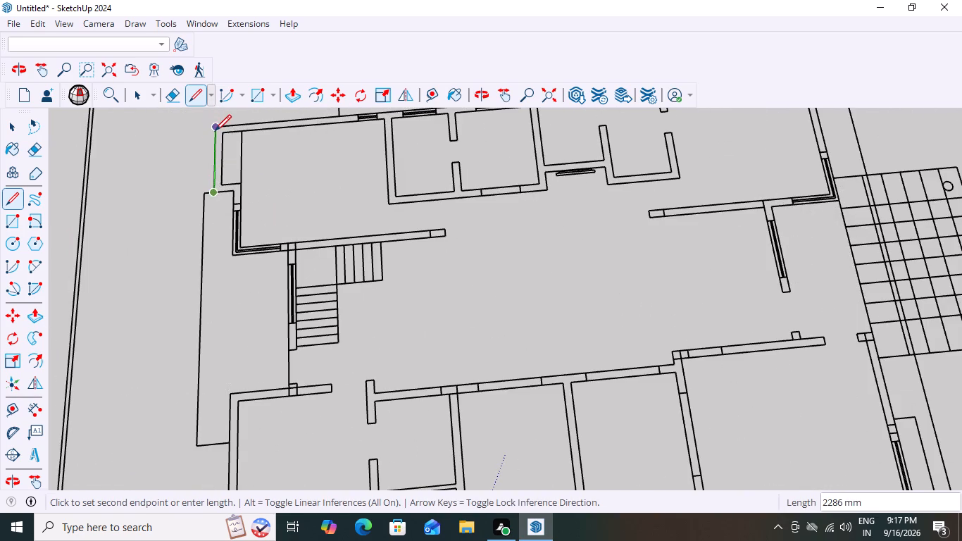
click(213, 128)
Trace the rear wall's outer edge around the projecting middle room and along the 6858 mm stretch to the far rear corner.
scroll(213, 128, down, 20)
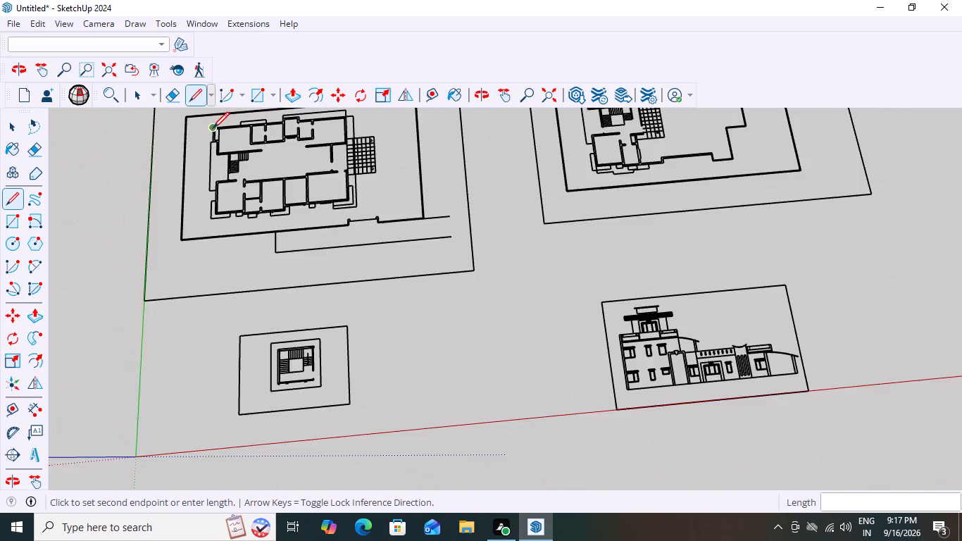
scroll(213, 125, up, 10)
scroll(218, 125, down, 10)
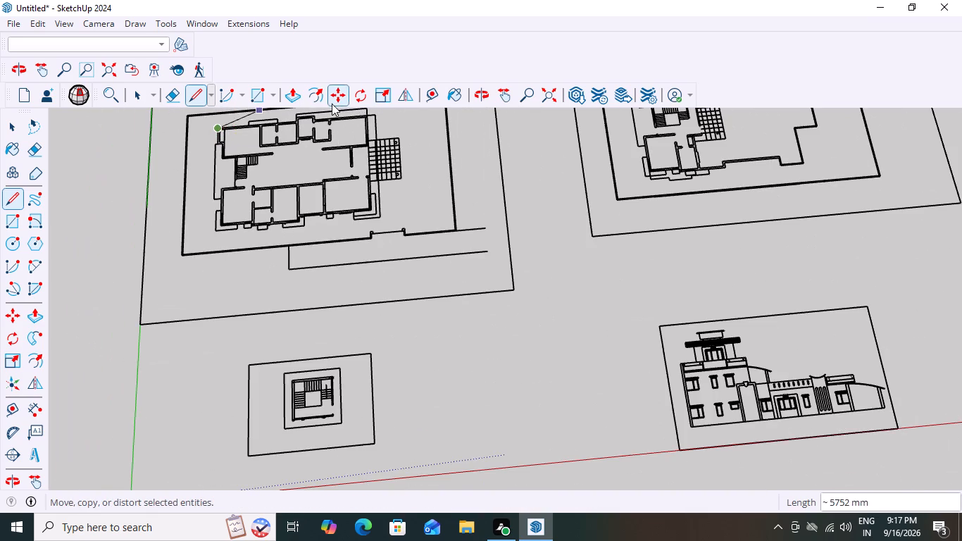
scroll(296, 135, down, 5)
scroll(291, 114, up, 17)
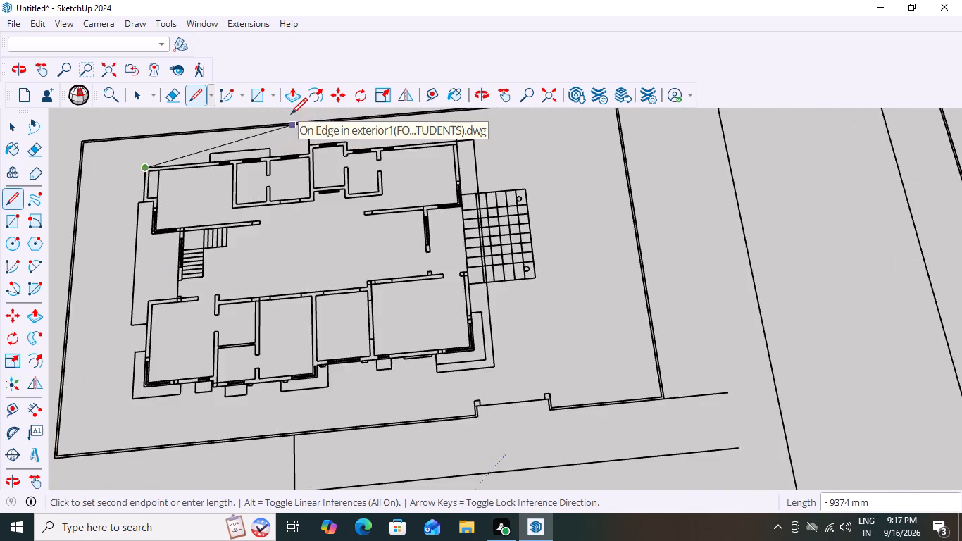
scroll(291, 114, up, 8)
click(331, 204)
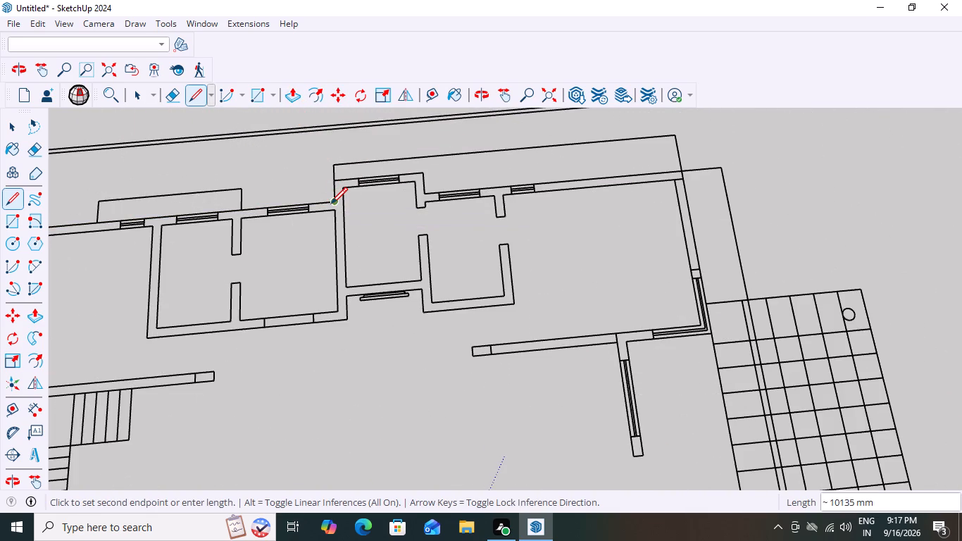
click(334, 180)
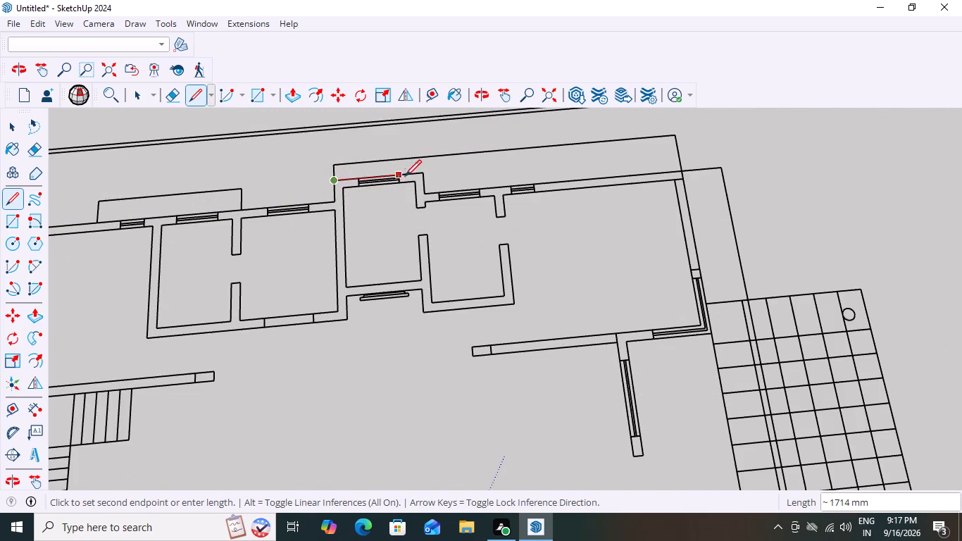
click(420, 173)
click(425, 193)
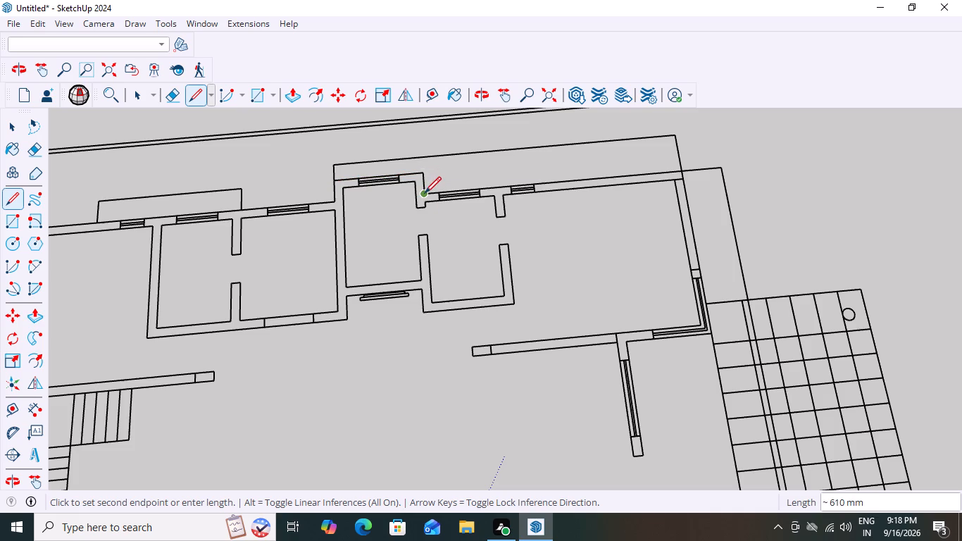
click(682, 170)
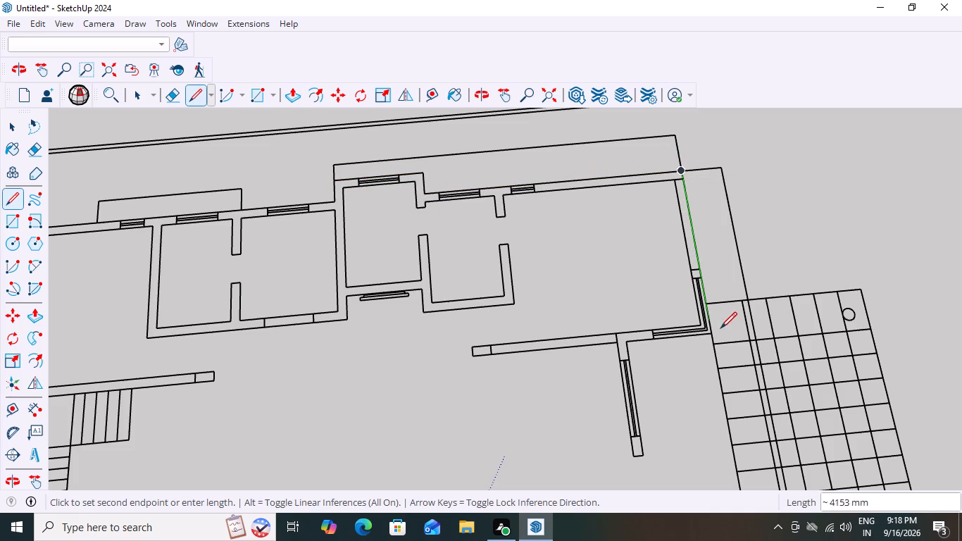
Trace the side wall down to the tiled entrance and around the entrance recess with 2134, 4191 and 2134 mm lines.
click(711, 332)
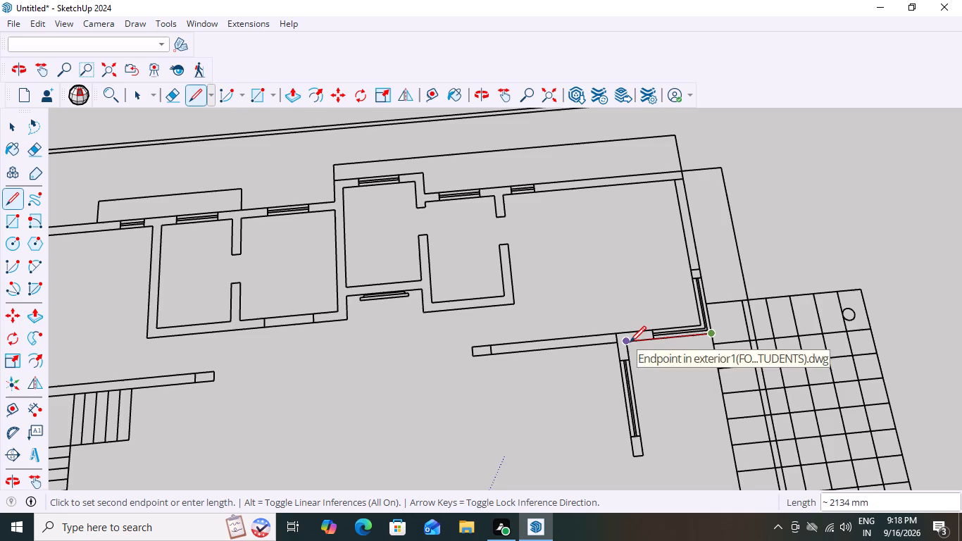
click(630, 342)
scroll(632, 342, down, 9)
scroll(655, 454, up, 4)
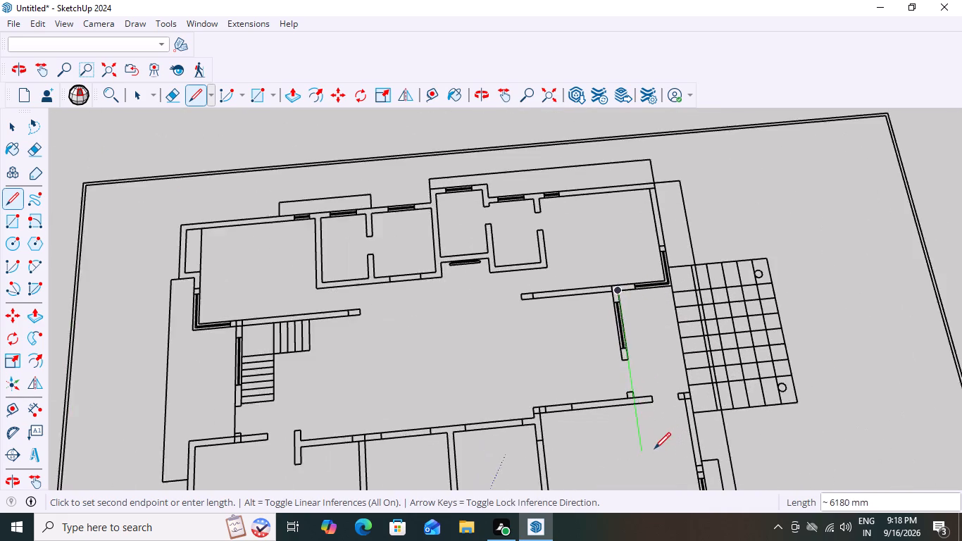
scroll(654, 449, up, 4)
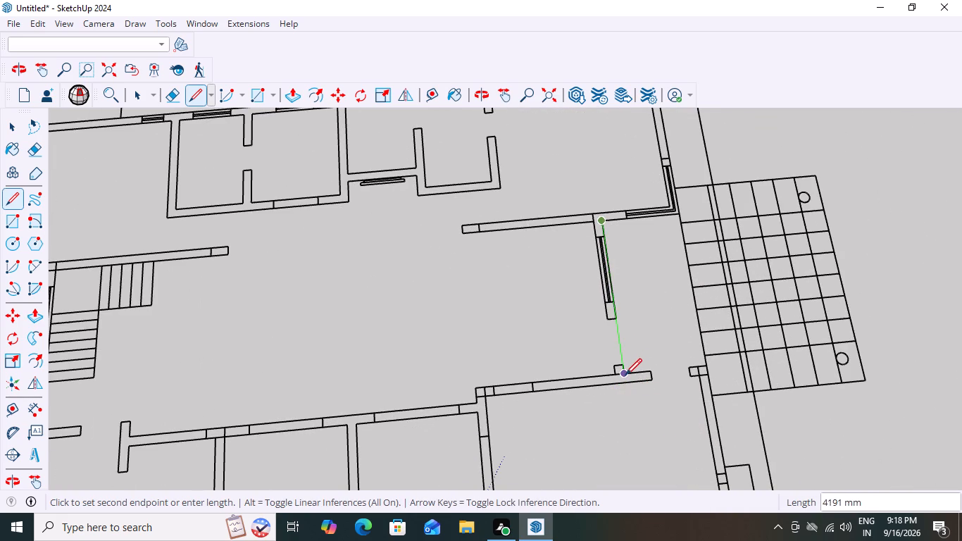
click(625, 375)
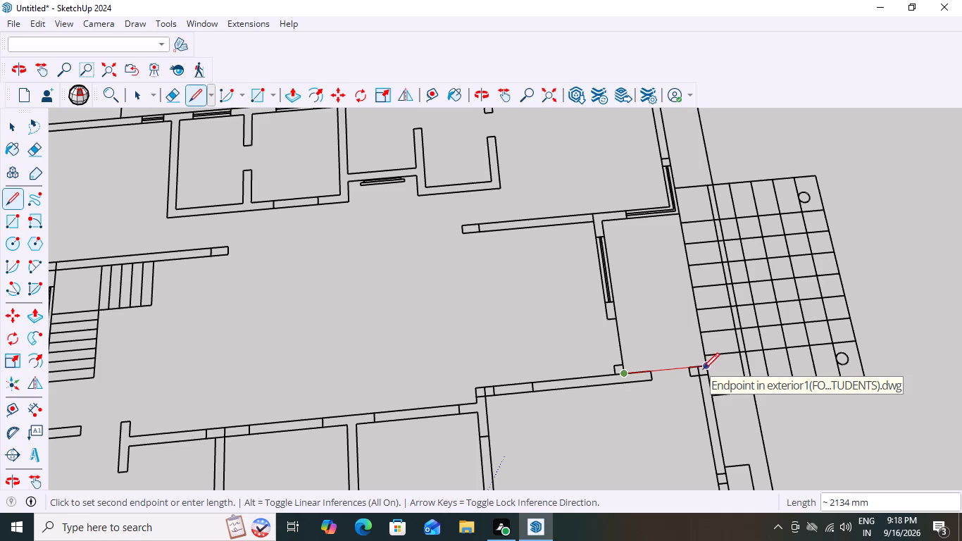
click(705, 368)
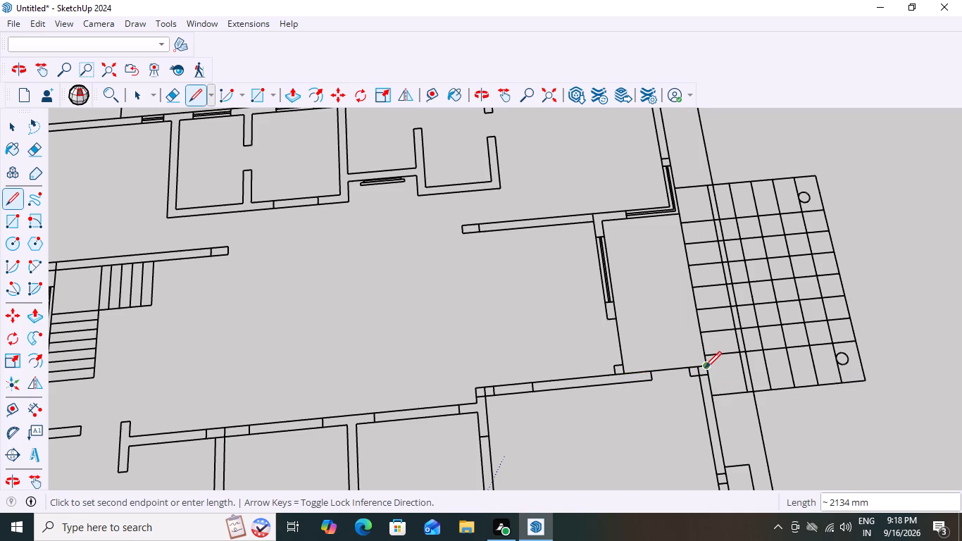
Trace 4724 mm along the large front room's side wall, the front wall up to its jog, and the 686 mm jog.
scroll(705, 368, down, 17)
scroll(745, 444, up, 14)
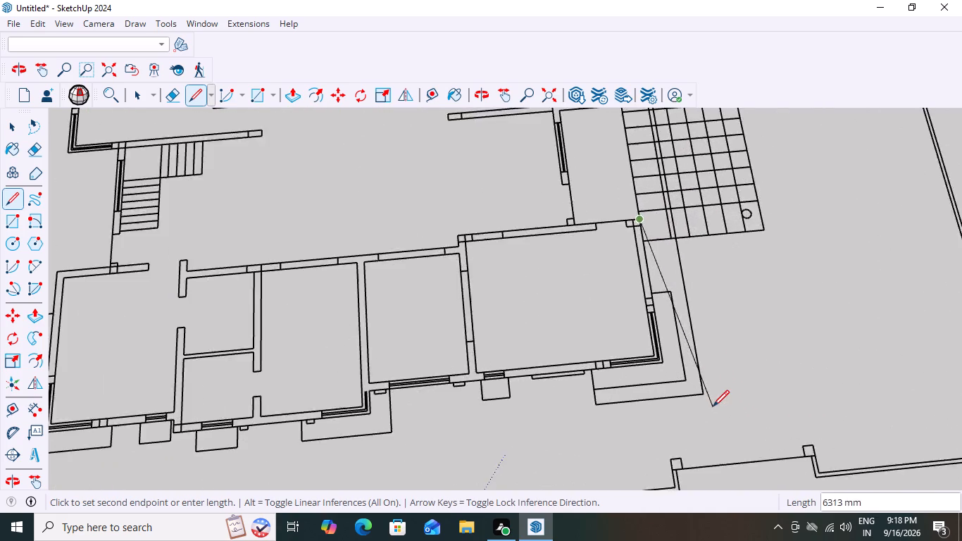
scroll(713, 406, up, 5)
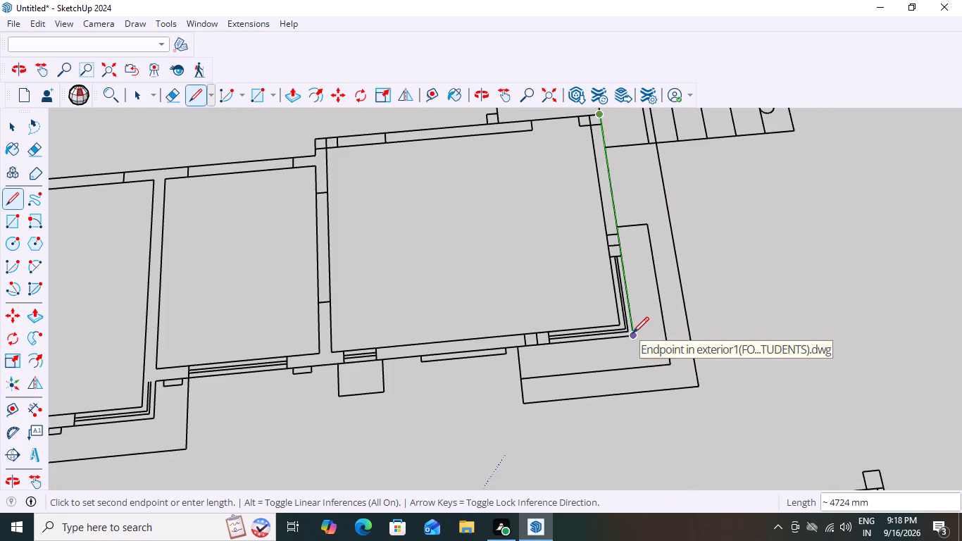
click(632, 333)
scroll(320, 350, down, 12)
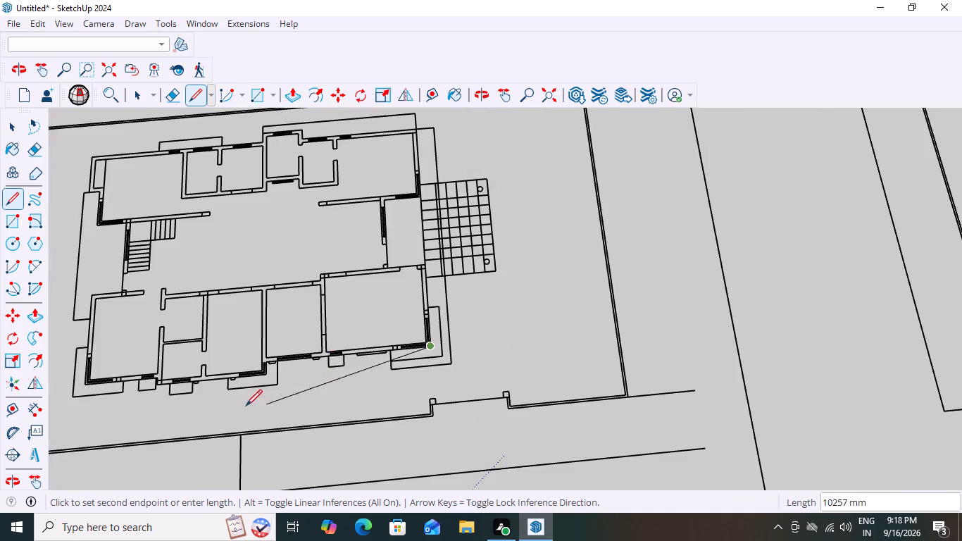
scroll(241, 394, up, 13)
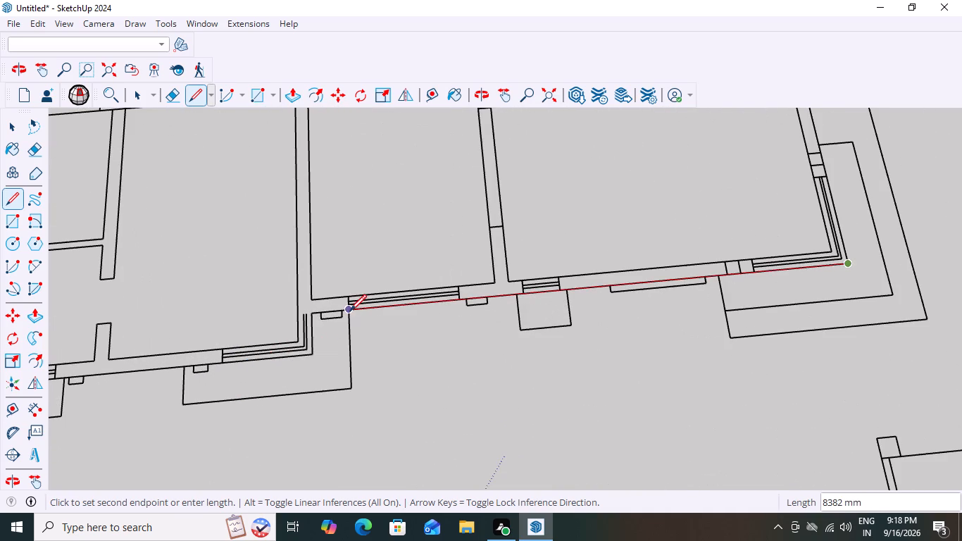
click(311, 315)
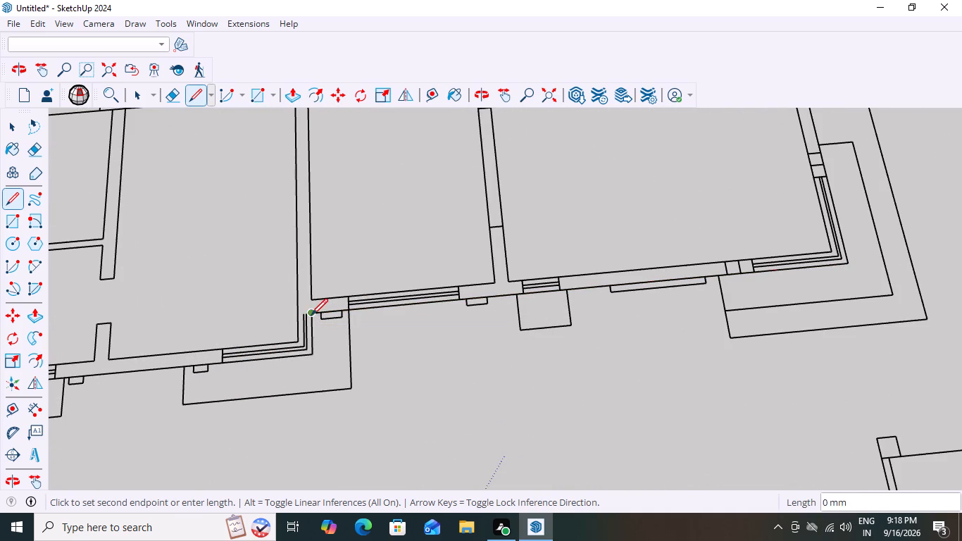
click(313, 357)
Trace the rest of the front wall's outer edge, including the small jog beside the corner room, to the staircase-side front corner.
scroll(258, 373, down, 16)
scroll(141, 395, up, 18)
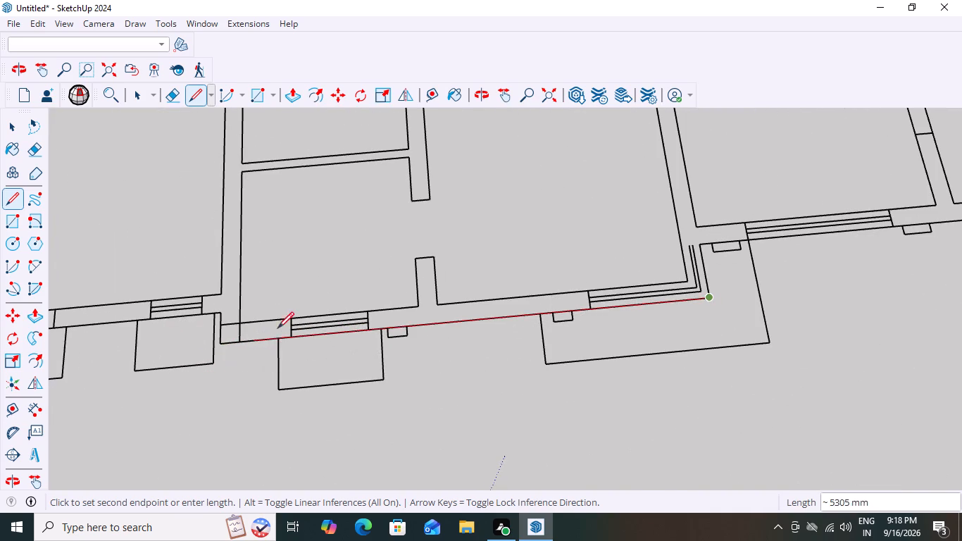
click(222, 342)
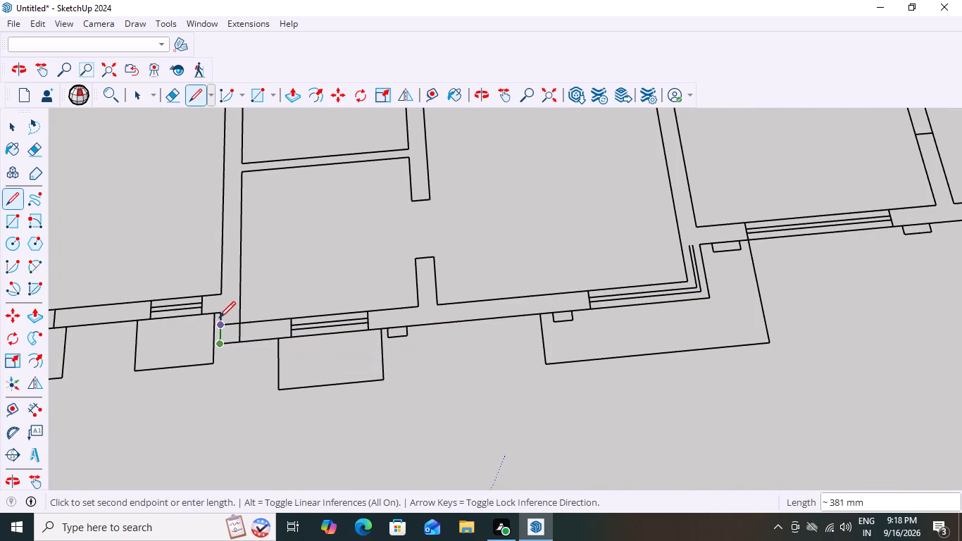
click(219, 318)
scroll(219, 318, down, 18)
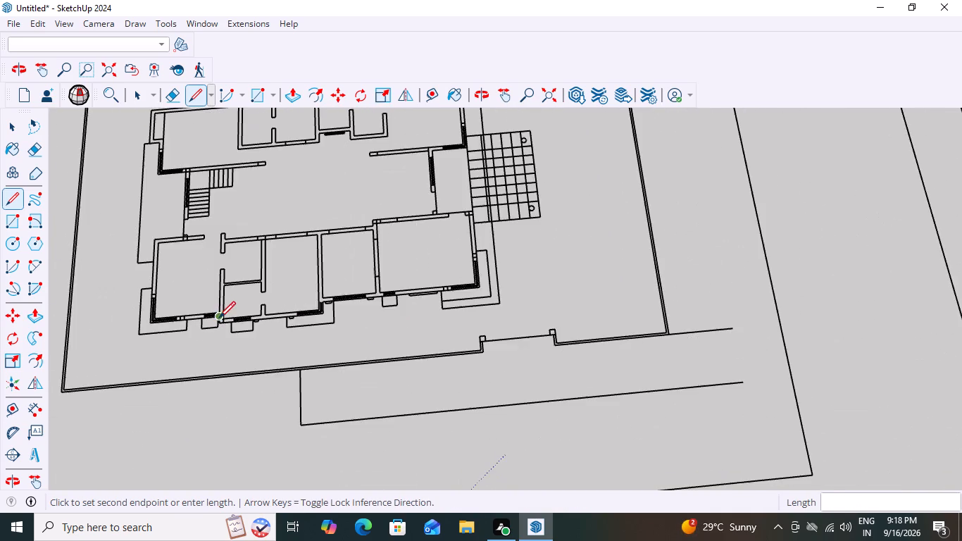
scroll(107, 331, up, 17)
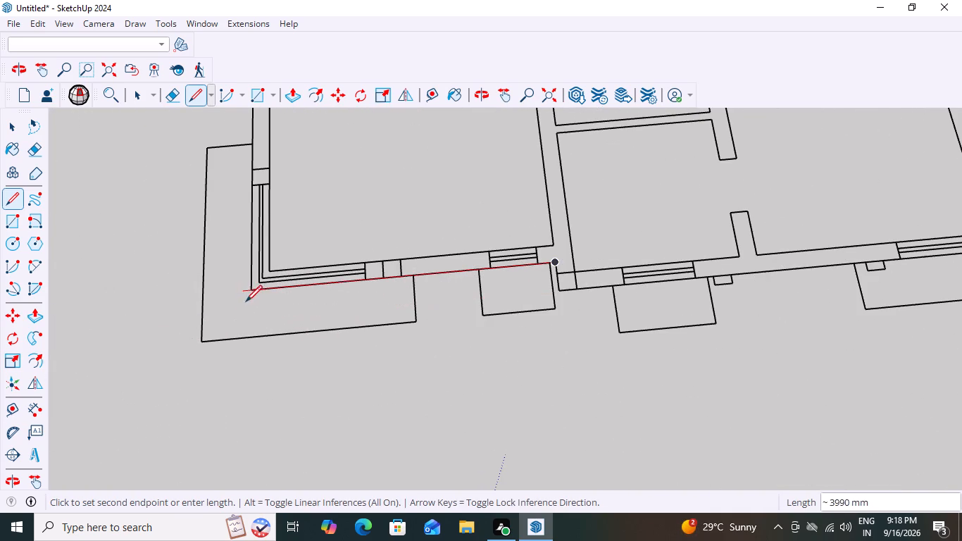
click(249, 292)
Close the house outline by tracing the staircase-side wall's outer edge for 5029 mm and the 1676 mm return at its far corner.
scroll(249, 292, down, 4)
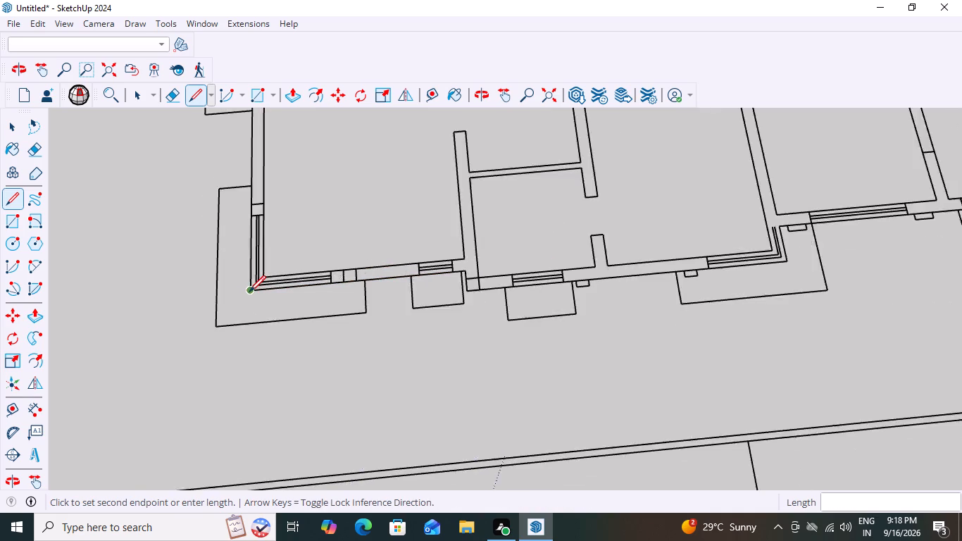
scroll(249, 292, down, 10)
scroll(232, 167, up, 6)
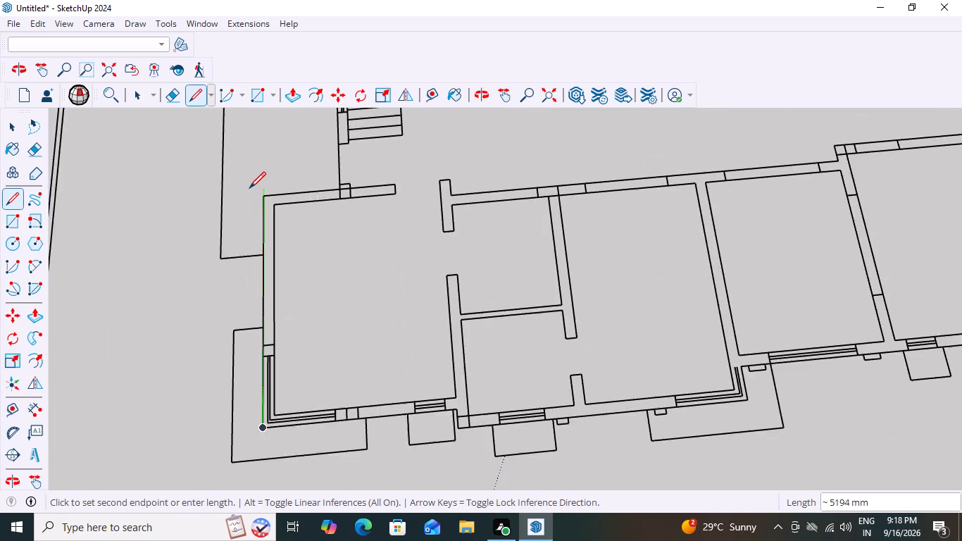
scroll(249, 188, up, 5)
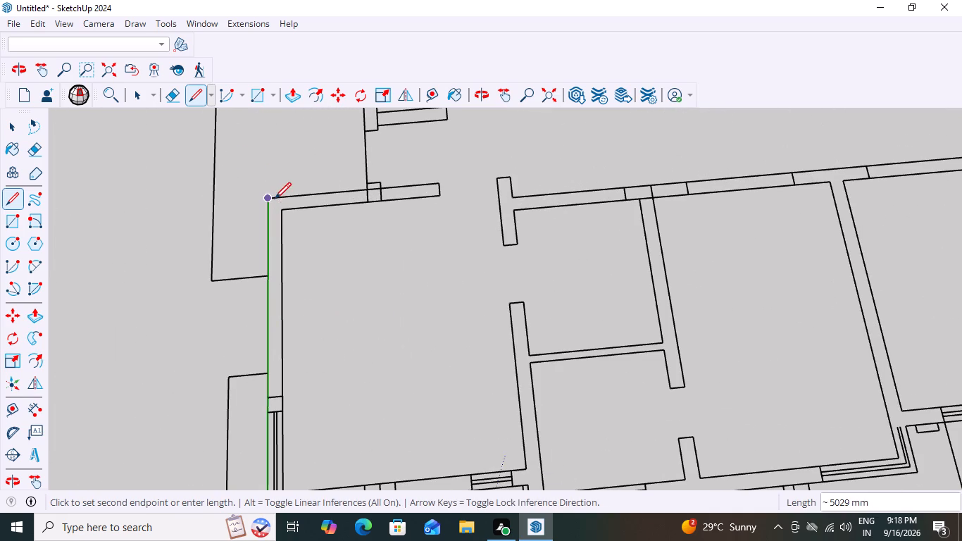
click(268, 199)
scroll(268, 199, down, 2)
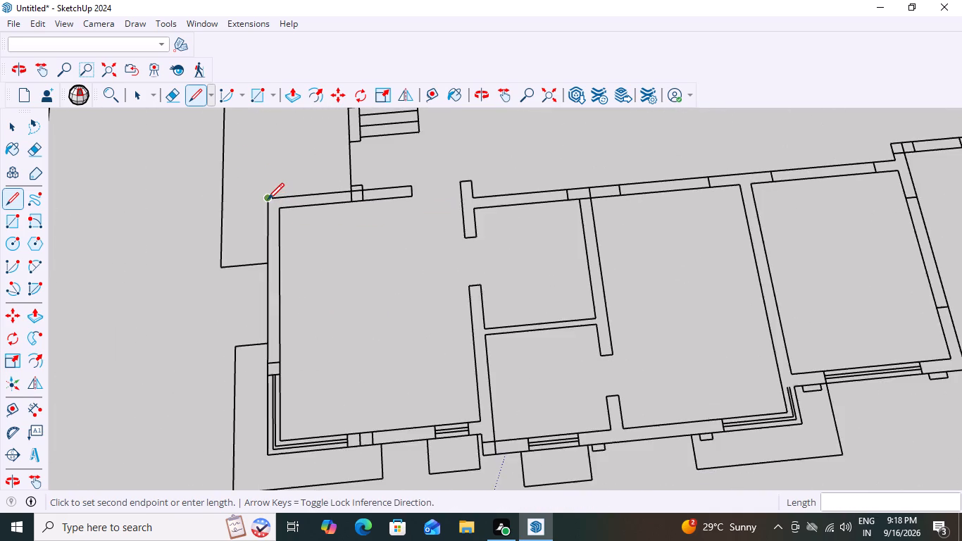
scroll(268, 199, down, 8)
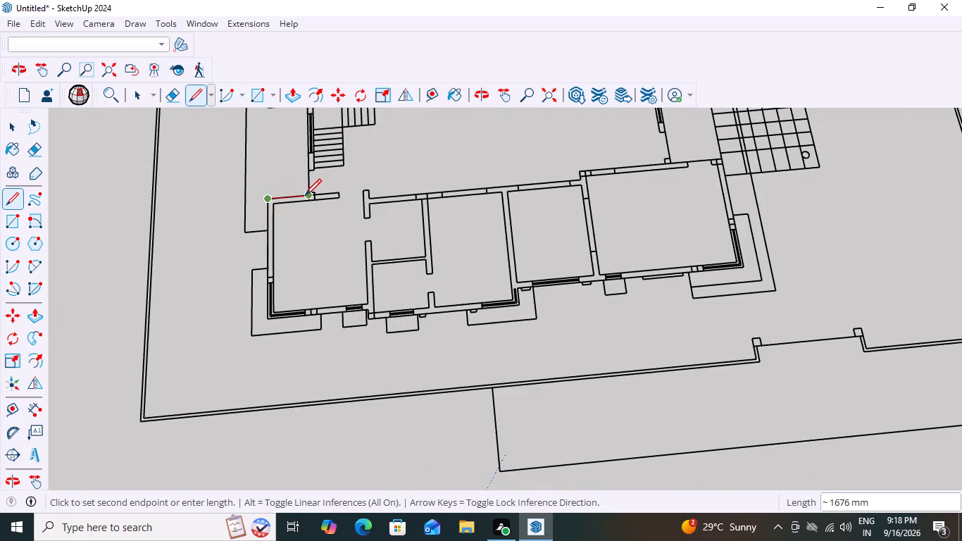
scroll(308, 194, up, 8)
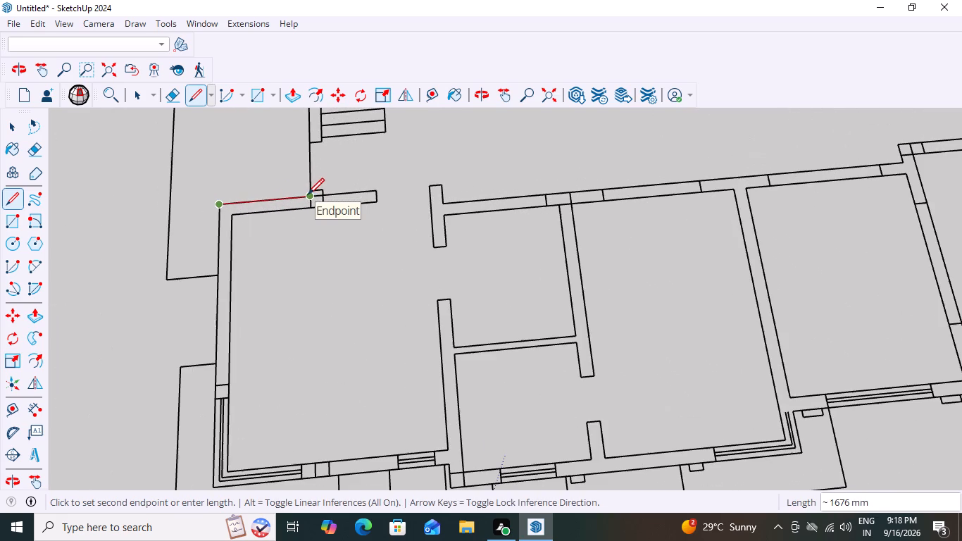
click(309, 199)
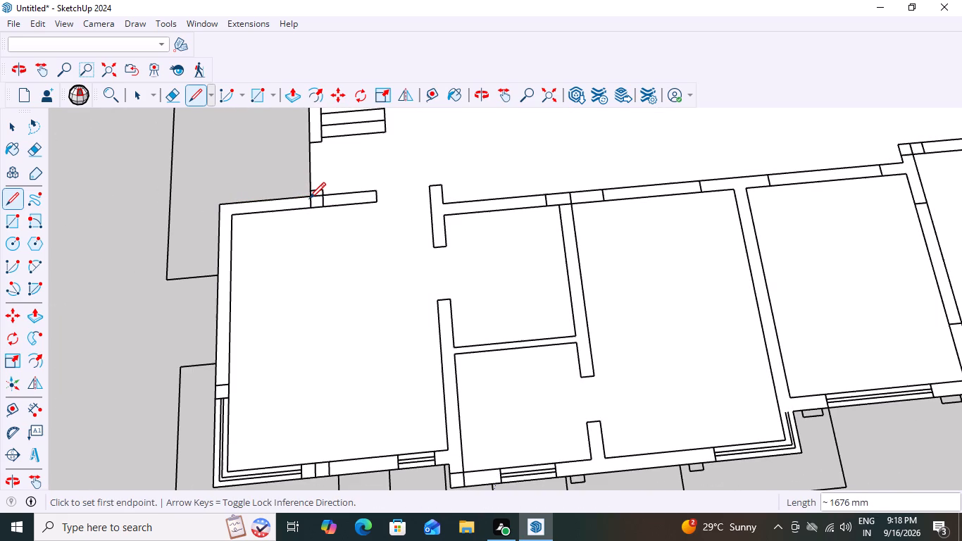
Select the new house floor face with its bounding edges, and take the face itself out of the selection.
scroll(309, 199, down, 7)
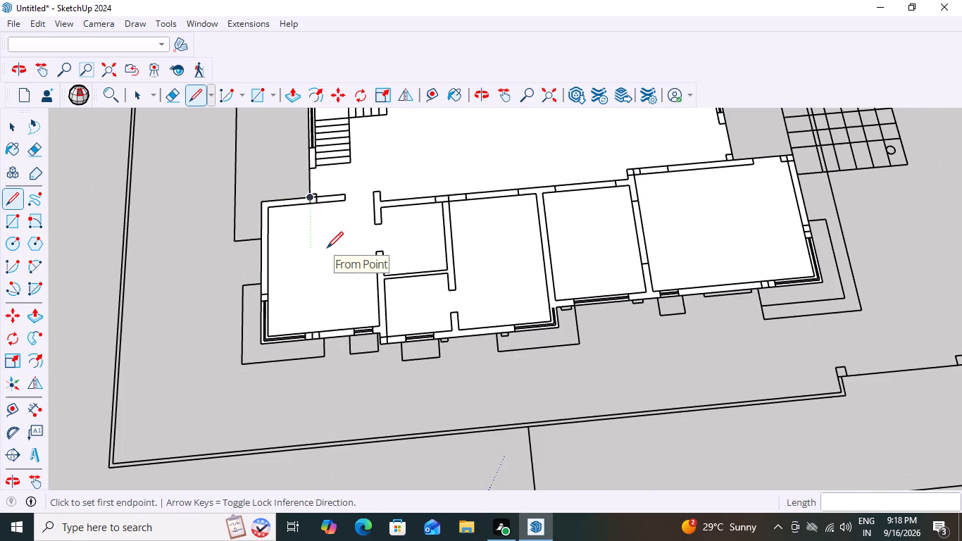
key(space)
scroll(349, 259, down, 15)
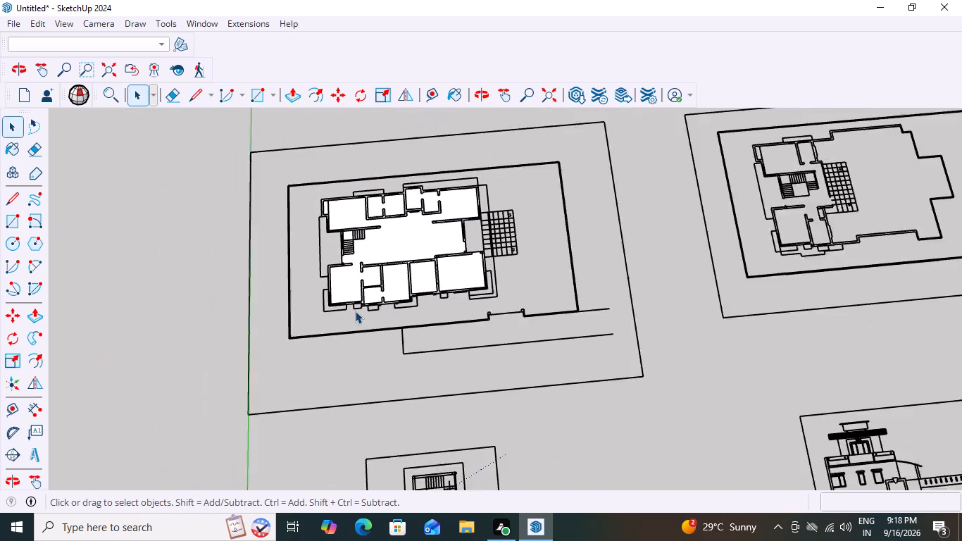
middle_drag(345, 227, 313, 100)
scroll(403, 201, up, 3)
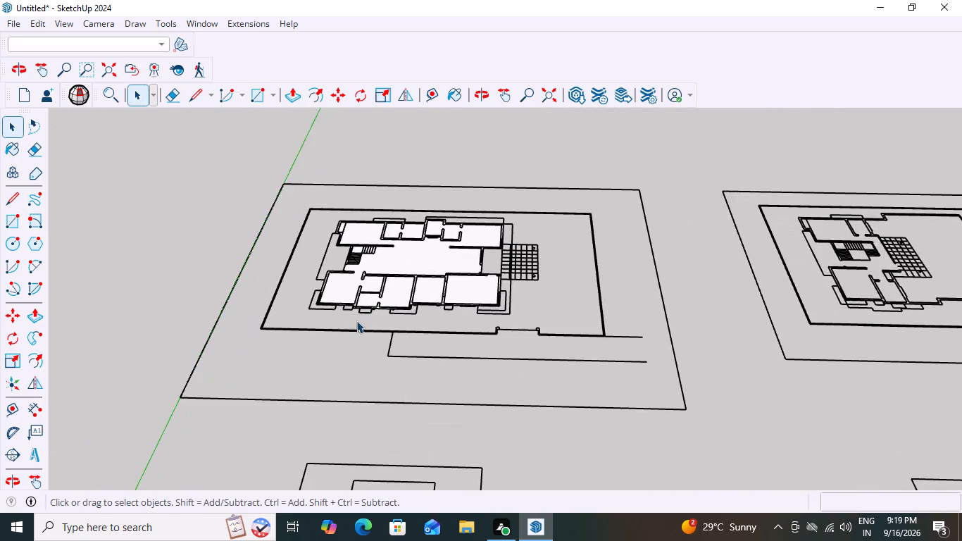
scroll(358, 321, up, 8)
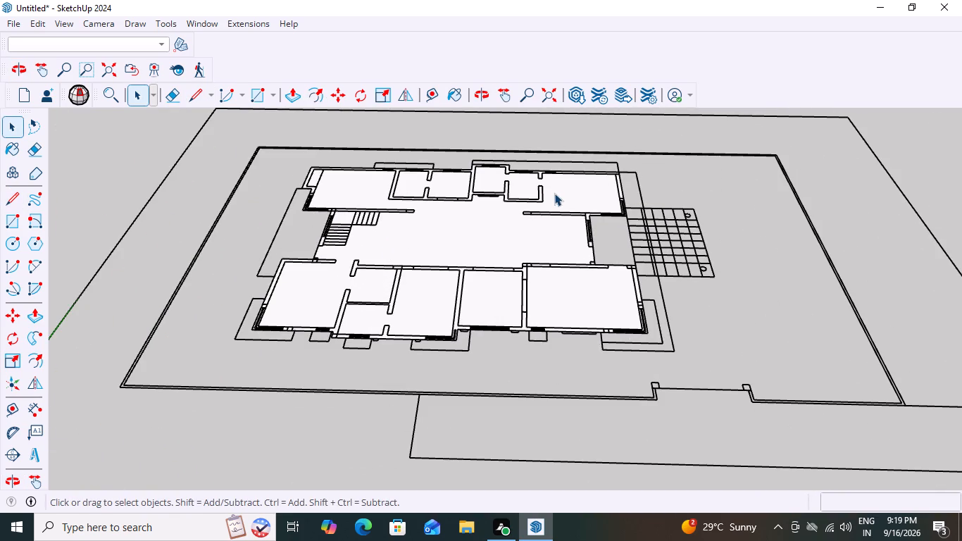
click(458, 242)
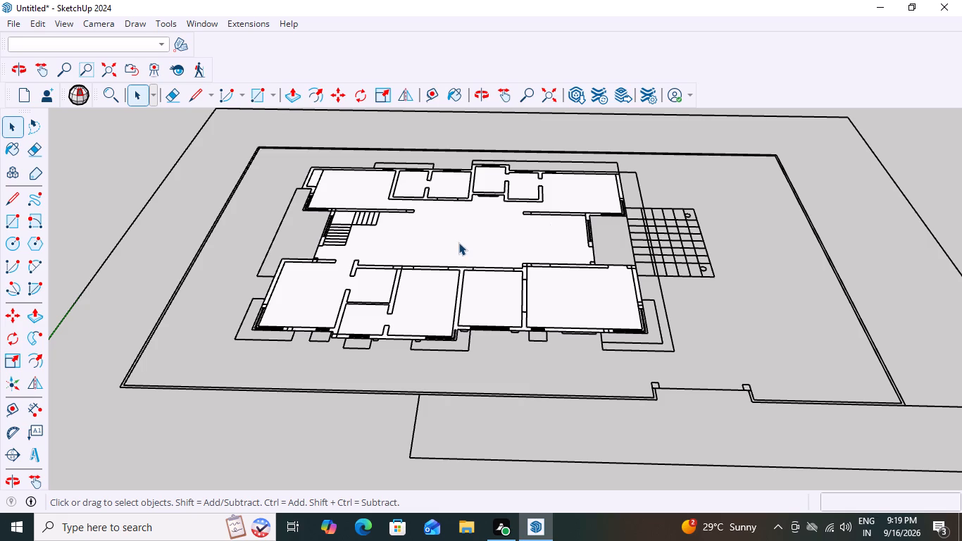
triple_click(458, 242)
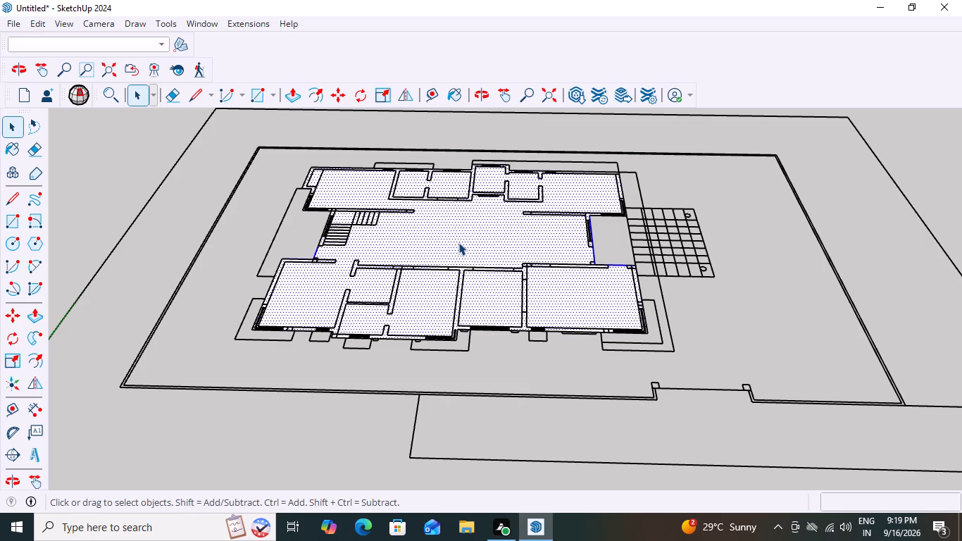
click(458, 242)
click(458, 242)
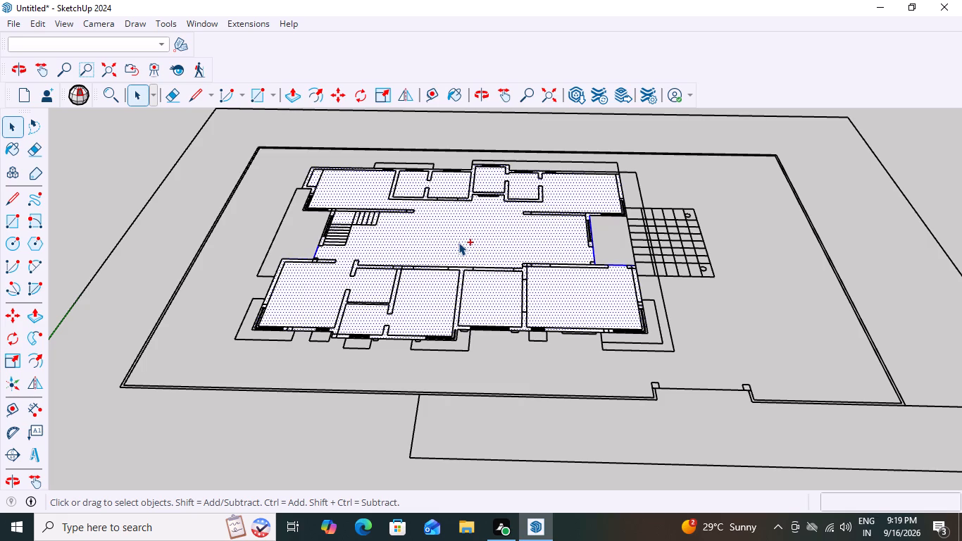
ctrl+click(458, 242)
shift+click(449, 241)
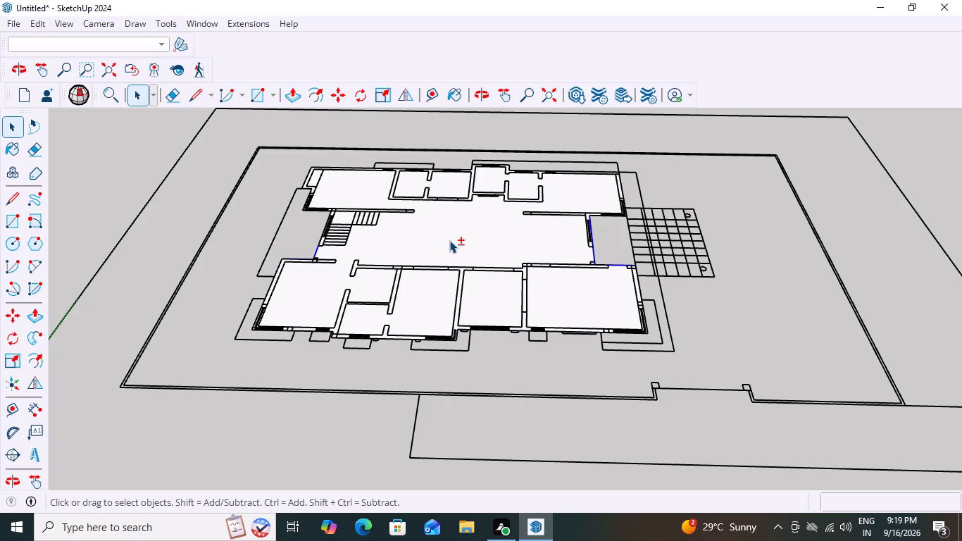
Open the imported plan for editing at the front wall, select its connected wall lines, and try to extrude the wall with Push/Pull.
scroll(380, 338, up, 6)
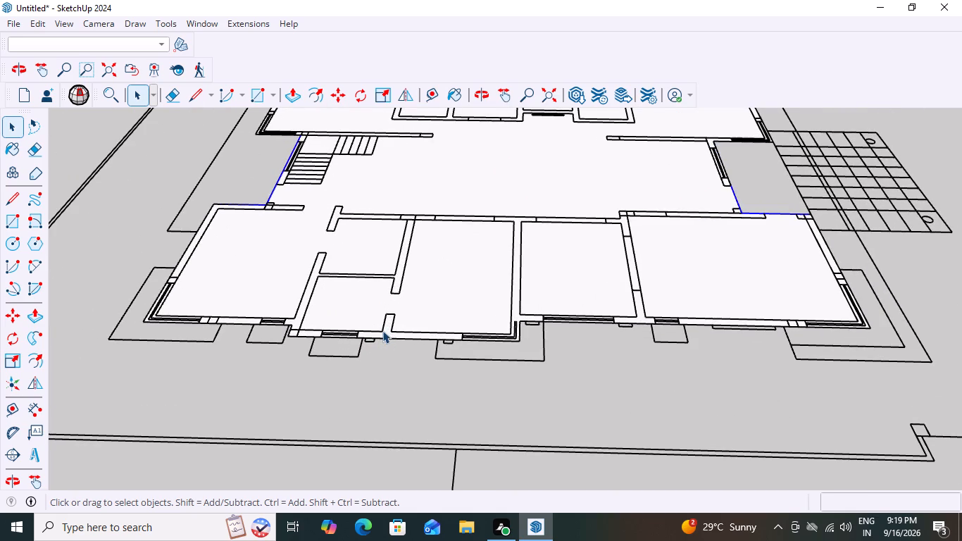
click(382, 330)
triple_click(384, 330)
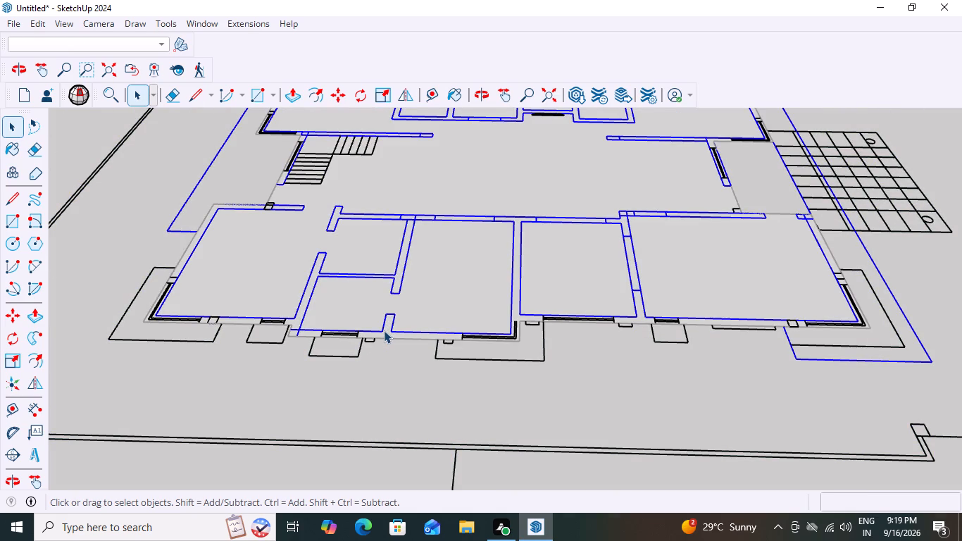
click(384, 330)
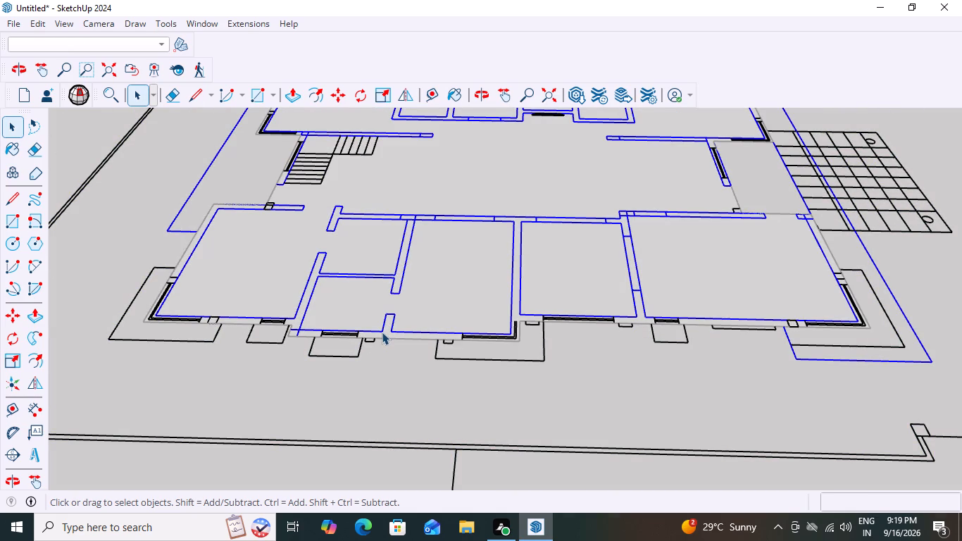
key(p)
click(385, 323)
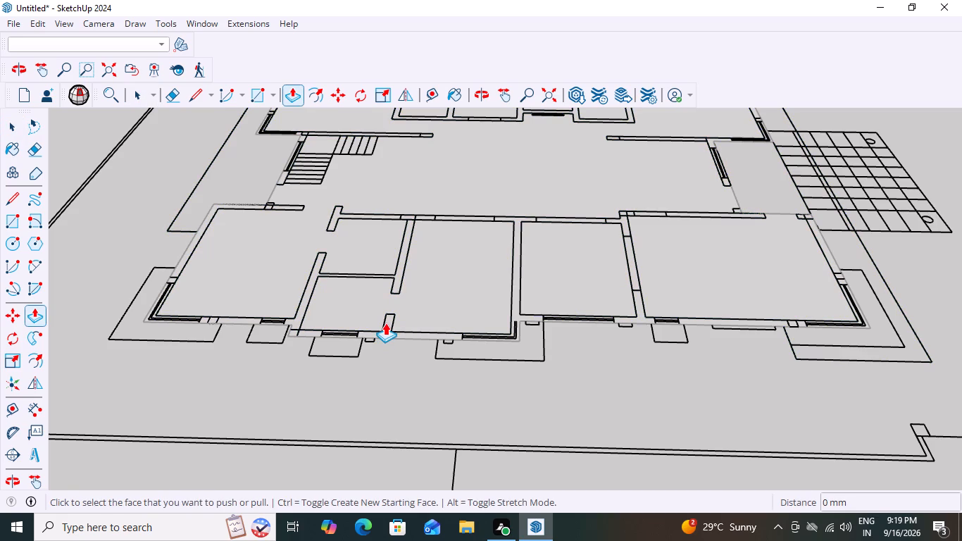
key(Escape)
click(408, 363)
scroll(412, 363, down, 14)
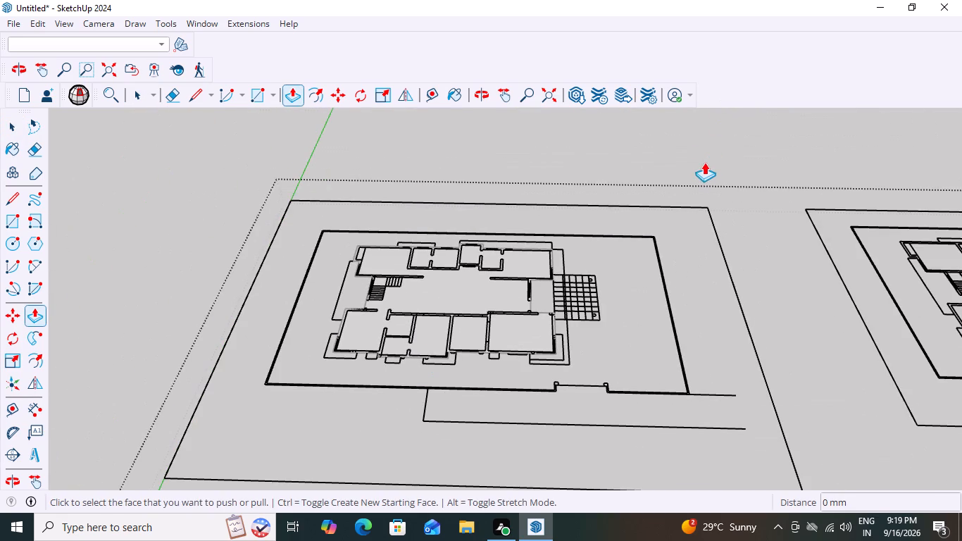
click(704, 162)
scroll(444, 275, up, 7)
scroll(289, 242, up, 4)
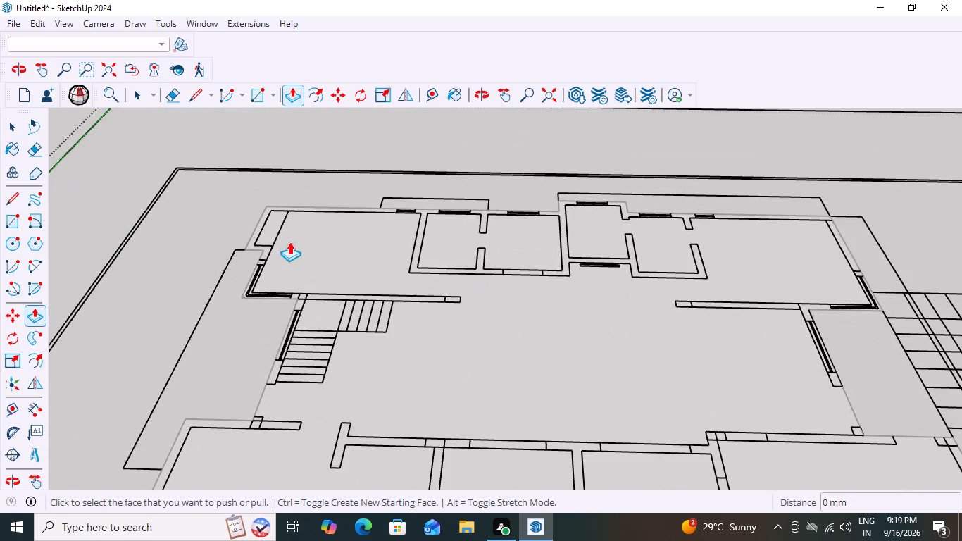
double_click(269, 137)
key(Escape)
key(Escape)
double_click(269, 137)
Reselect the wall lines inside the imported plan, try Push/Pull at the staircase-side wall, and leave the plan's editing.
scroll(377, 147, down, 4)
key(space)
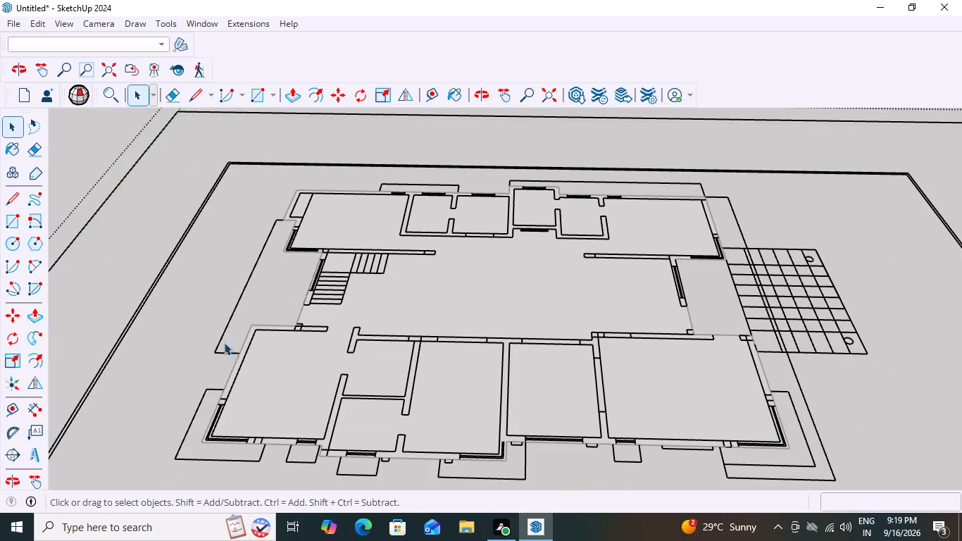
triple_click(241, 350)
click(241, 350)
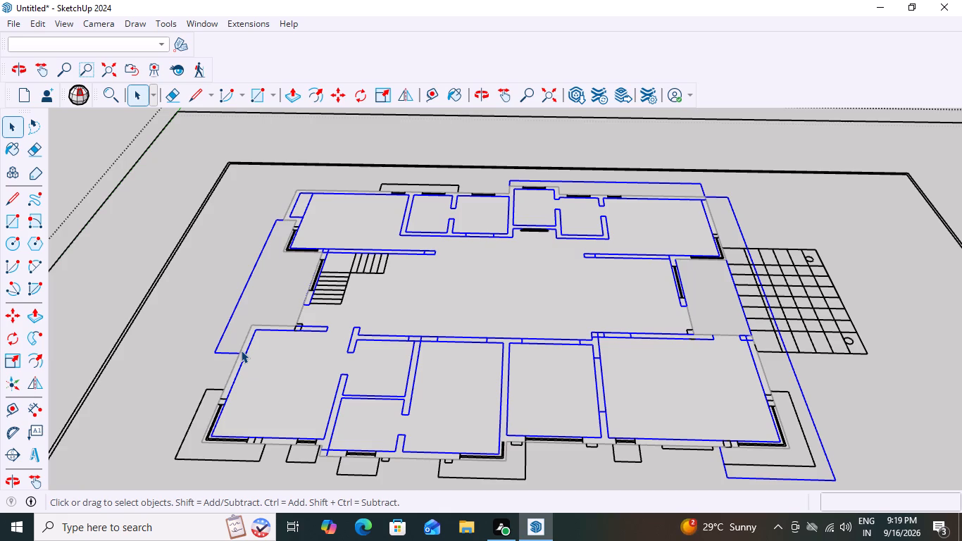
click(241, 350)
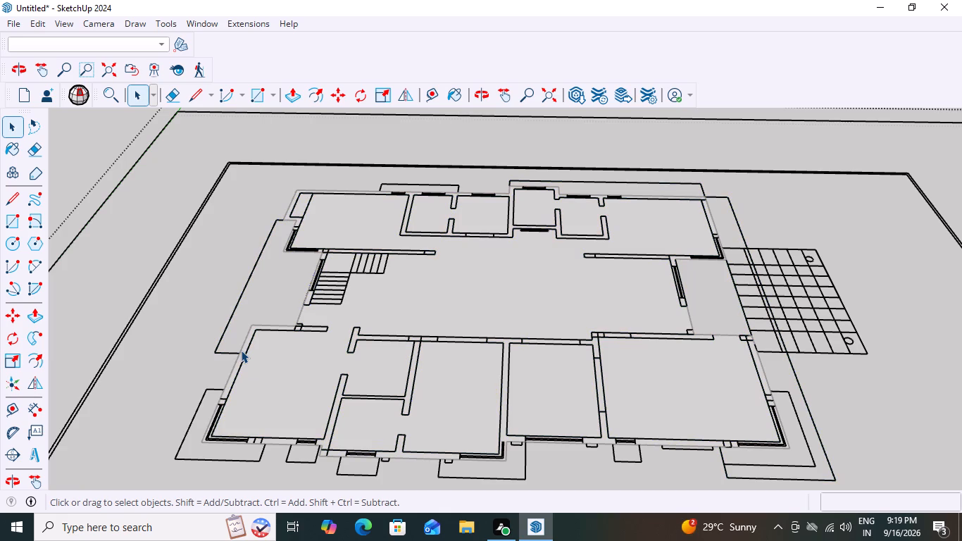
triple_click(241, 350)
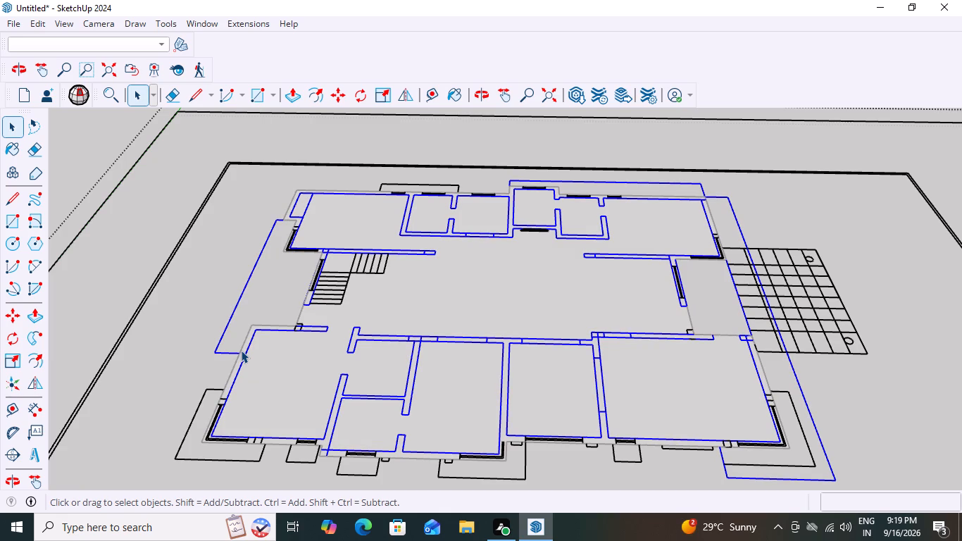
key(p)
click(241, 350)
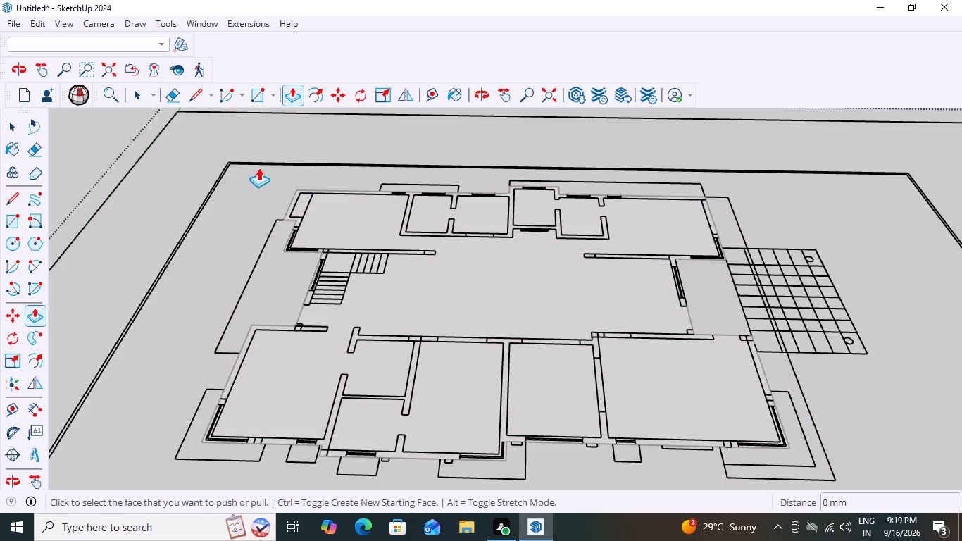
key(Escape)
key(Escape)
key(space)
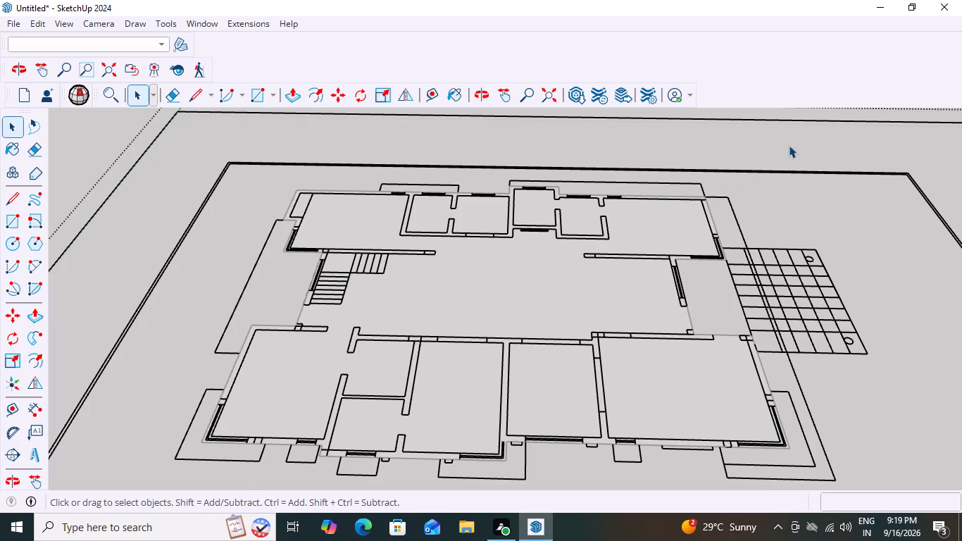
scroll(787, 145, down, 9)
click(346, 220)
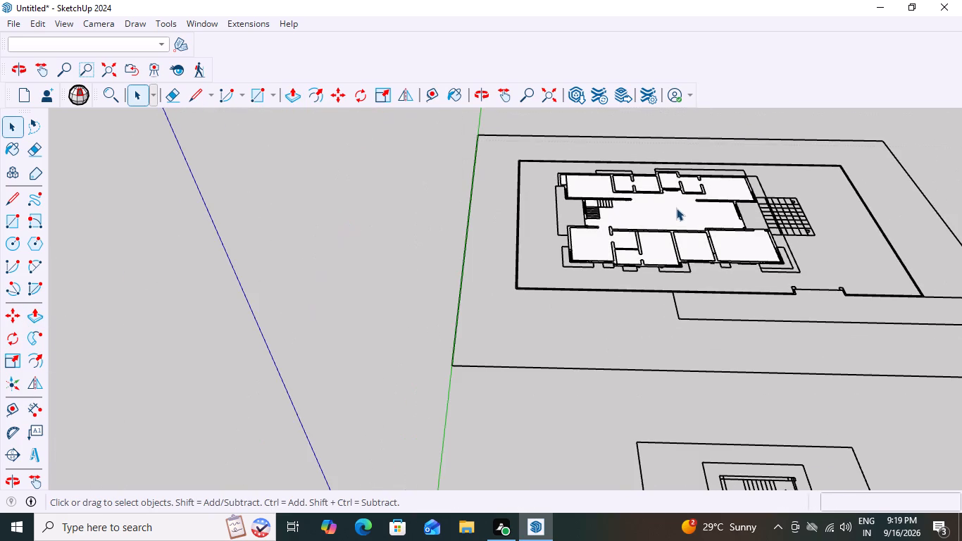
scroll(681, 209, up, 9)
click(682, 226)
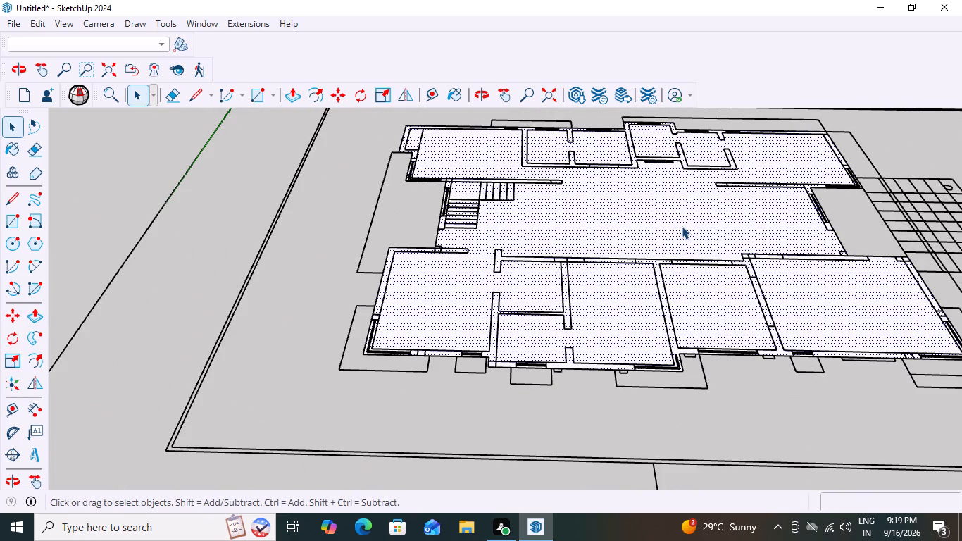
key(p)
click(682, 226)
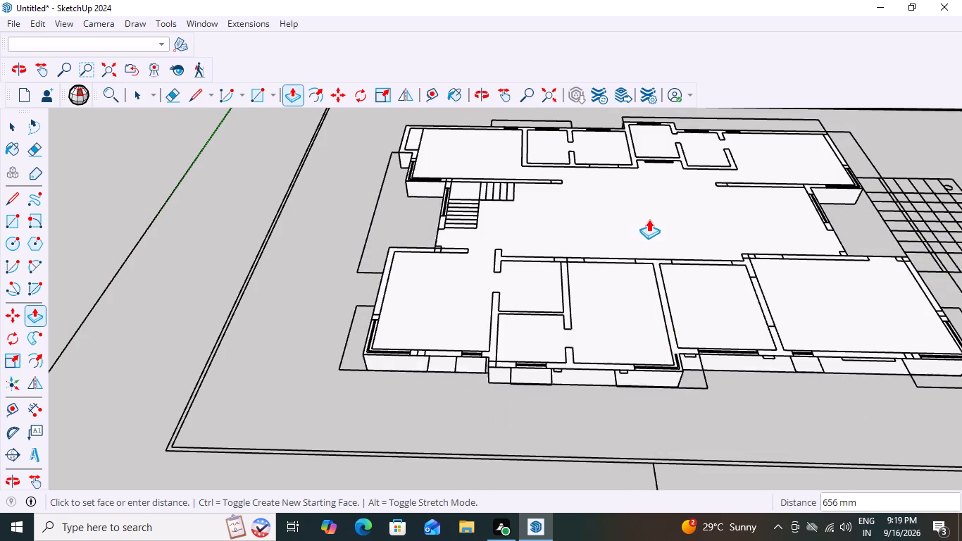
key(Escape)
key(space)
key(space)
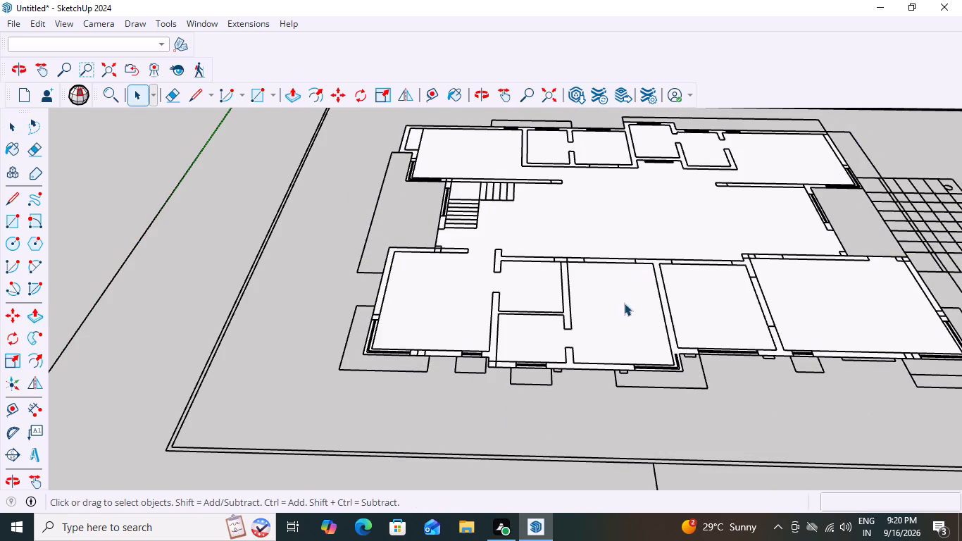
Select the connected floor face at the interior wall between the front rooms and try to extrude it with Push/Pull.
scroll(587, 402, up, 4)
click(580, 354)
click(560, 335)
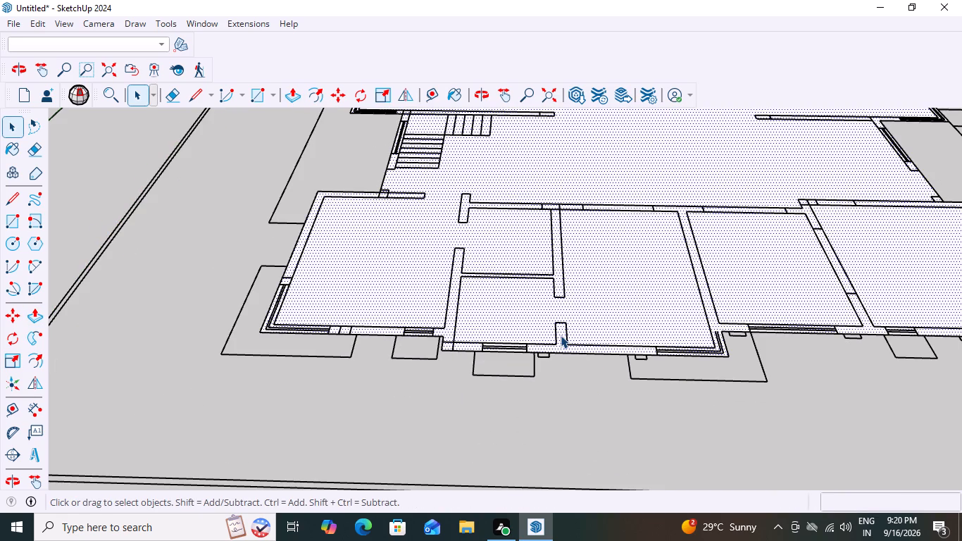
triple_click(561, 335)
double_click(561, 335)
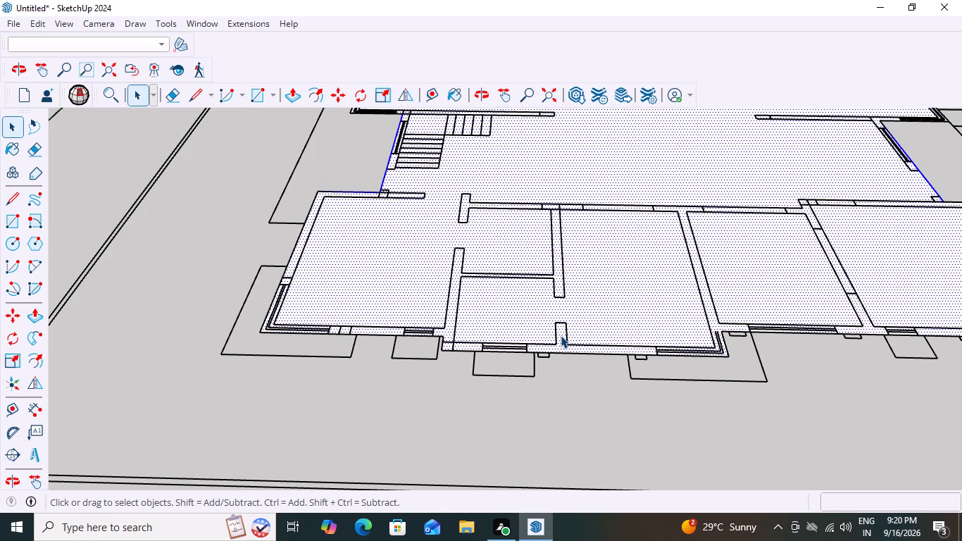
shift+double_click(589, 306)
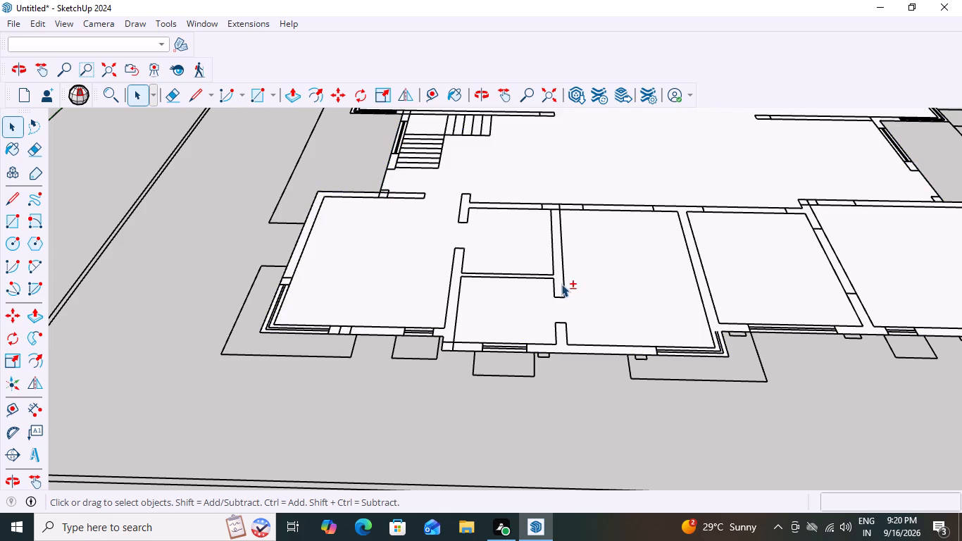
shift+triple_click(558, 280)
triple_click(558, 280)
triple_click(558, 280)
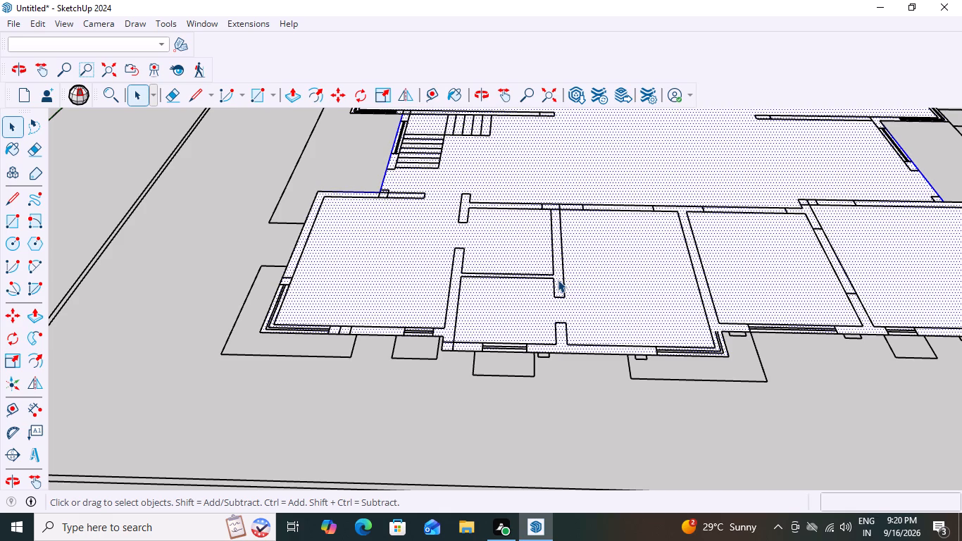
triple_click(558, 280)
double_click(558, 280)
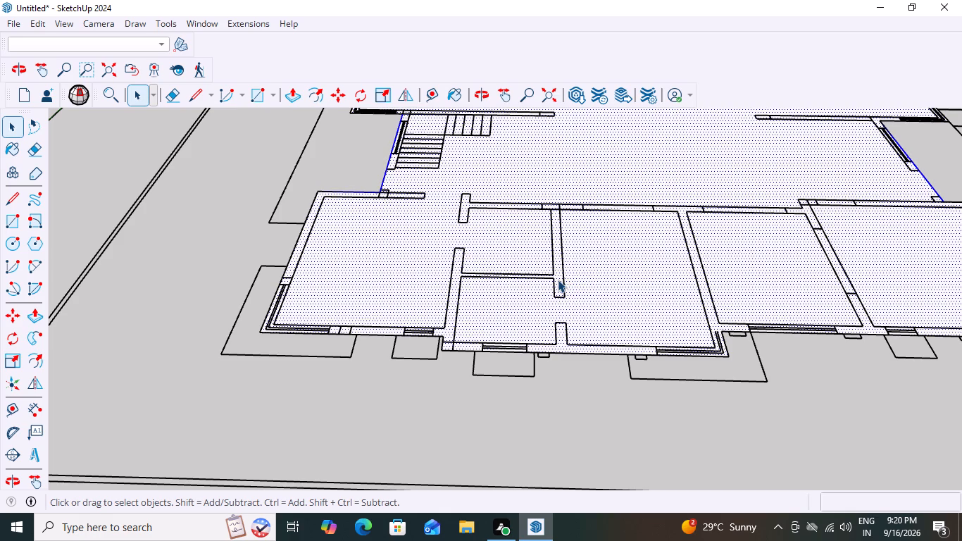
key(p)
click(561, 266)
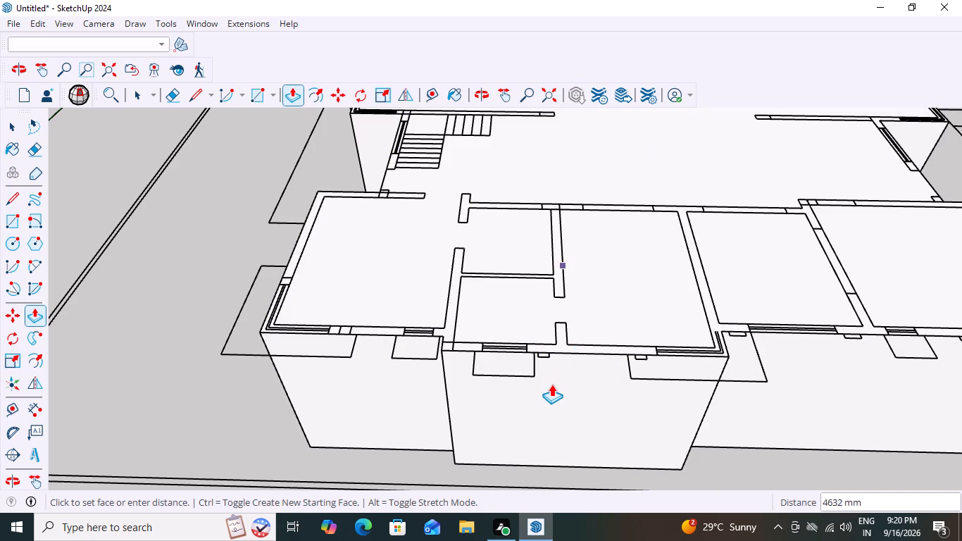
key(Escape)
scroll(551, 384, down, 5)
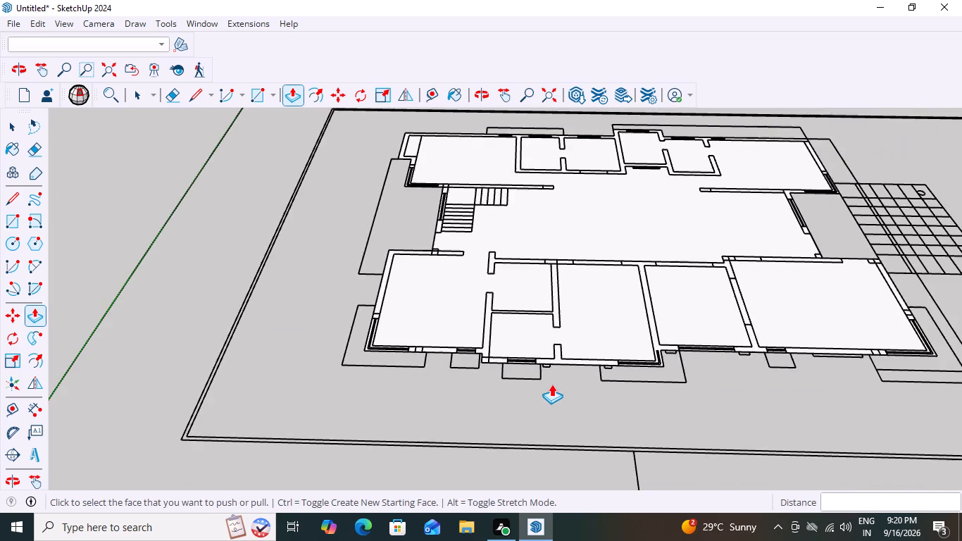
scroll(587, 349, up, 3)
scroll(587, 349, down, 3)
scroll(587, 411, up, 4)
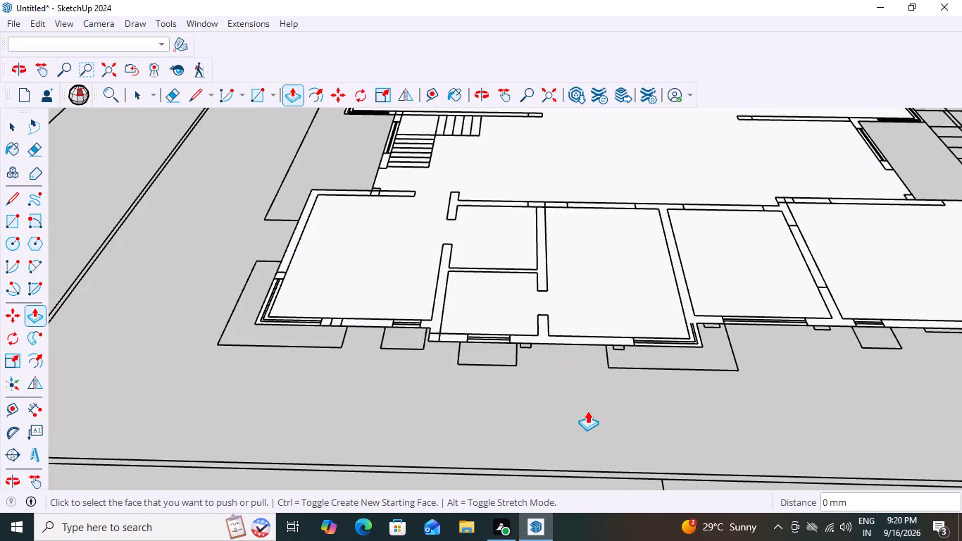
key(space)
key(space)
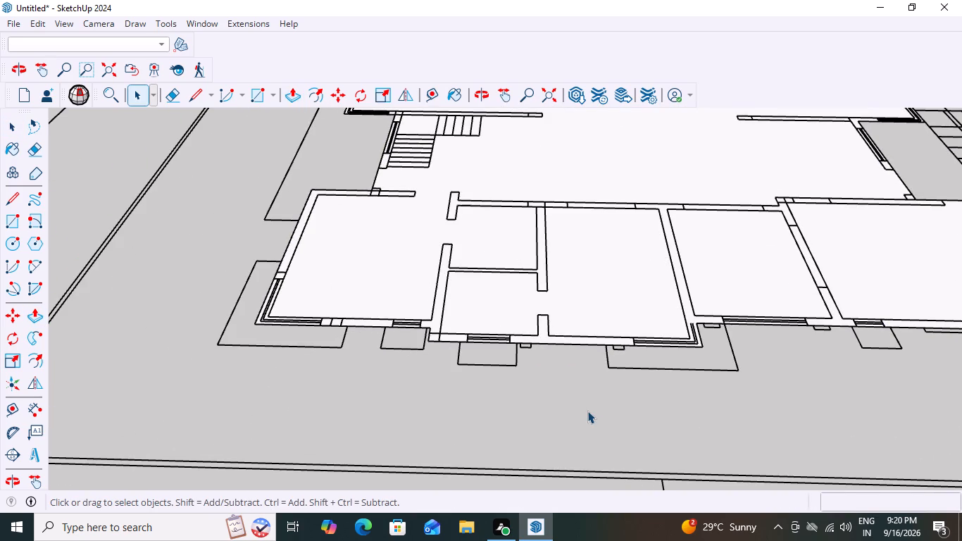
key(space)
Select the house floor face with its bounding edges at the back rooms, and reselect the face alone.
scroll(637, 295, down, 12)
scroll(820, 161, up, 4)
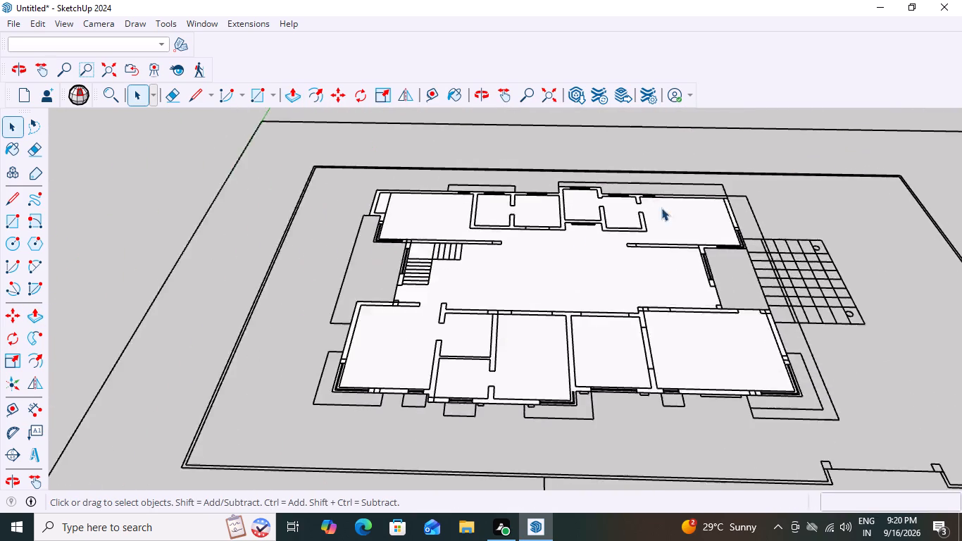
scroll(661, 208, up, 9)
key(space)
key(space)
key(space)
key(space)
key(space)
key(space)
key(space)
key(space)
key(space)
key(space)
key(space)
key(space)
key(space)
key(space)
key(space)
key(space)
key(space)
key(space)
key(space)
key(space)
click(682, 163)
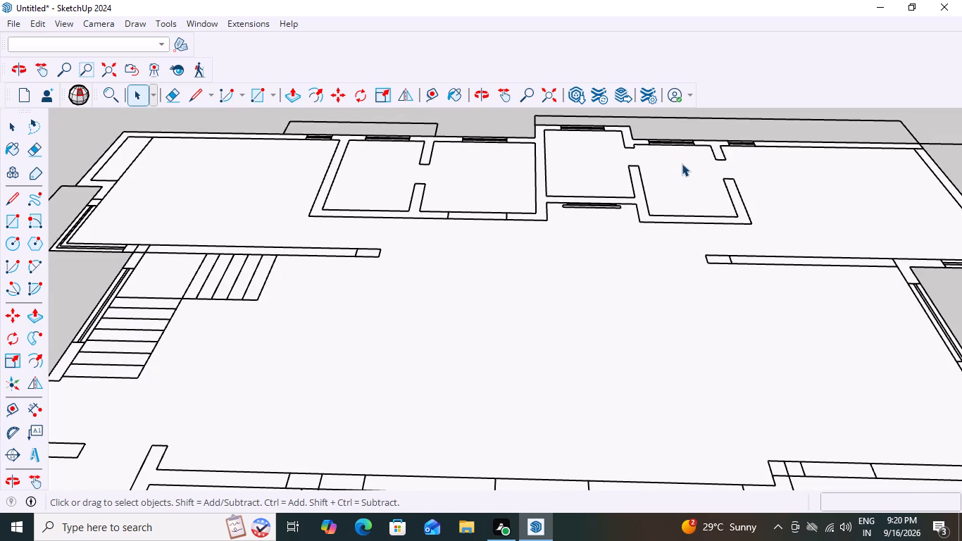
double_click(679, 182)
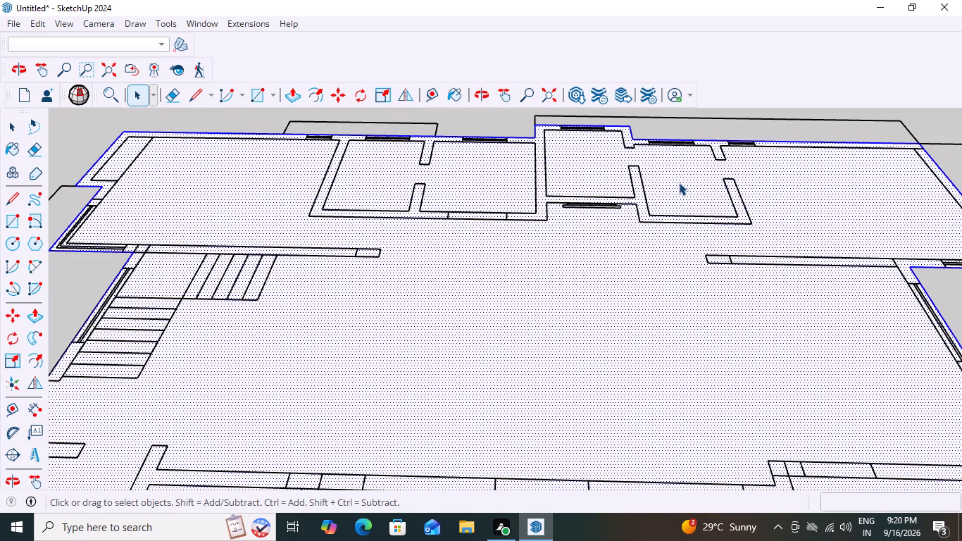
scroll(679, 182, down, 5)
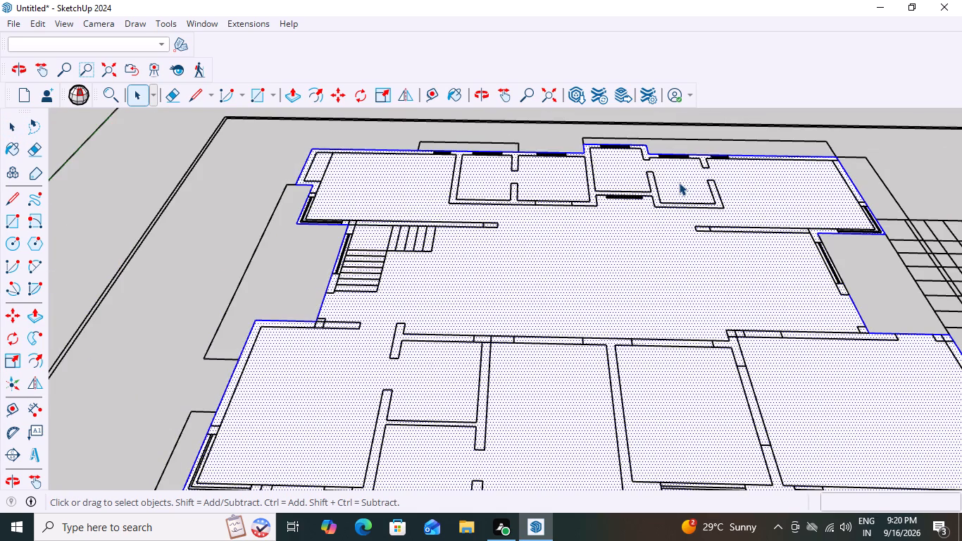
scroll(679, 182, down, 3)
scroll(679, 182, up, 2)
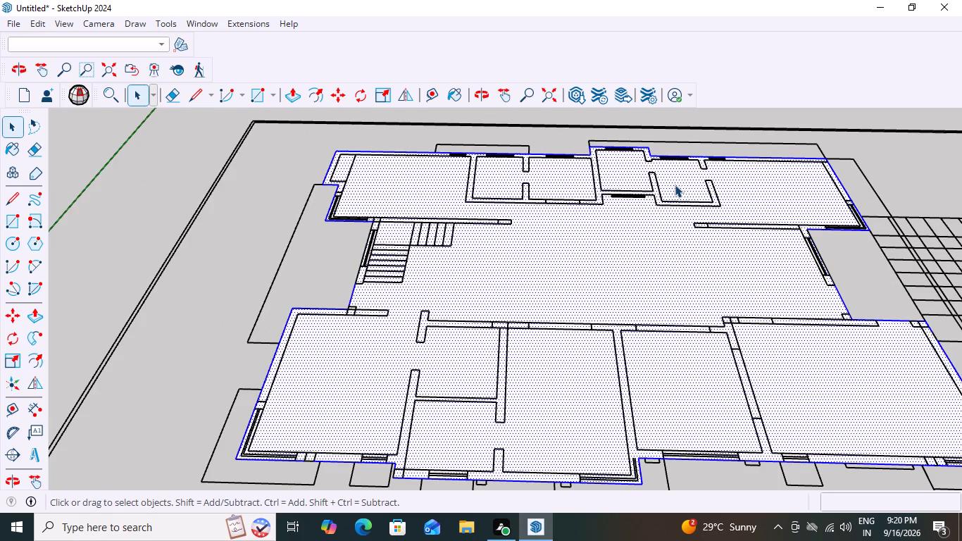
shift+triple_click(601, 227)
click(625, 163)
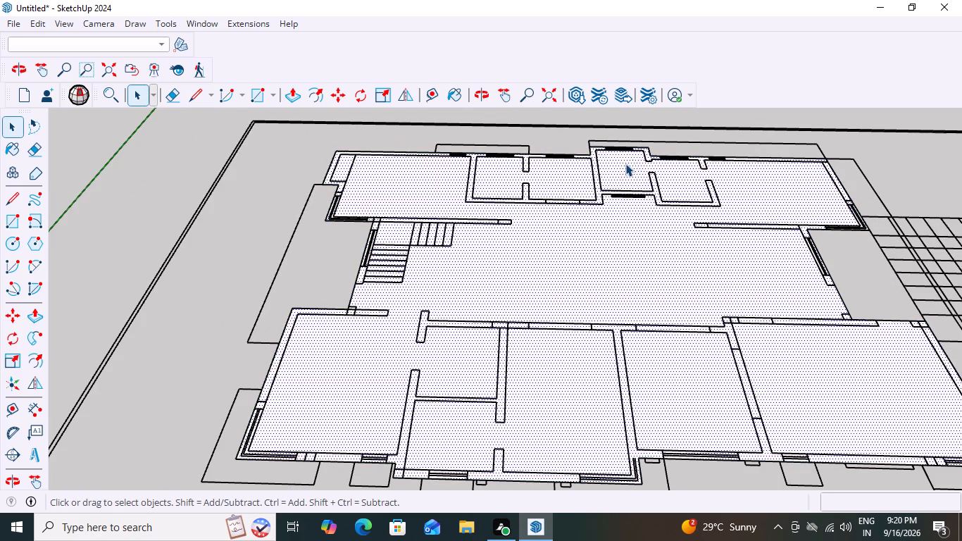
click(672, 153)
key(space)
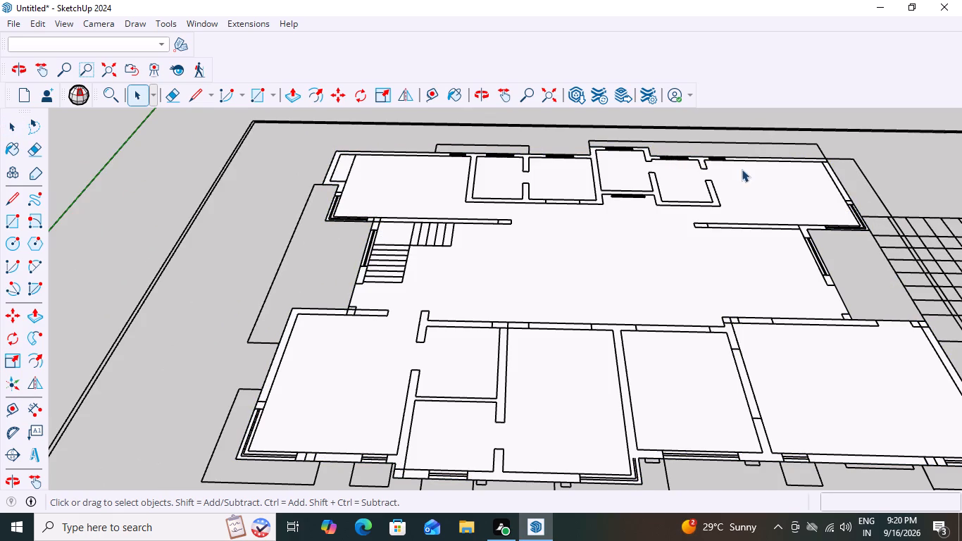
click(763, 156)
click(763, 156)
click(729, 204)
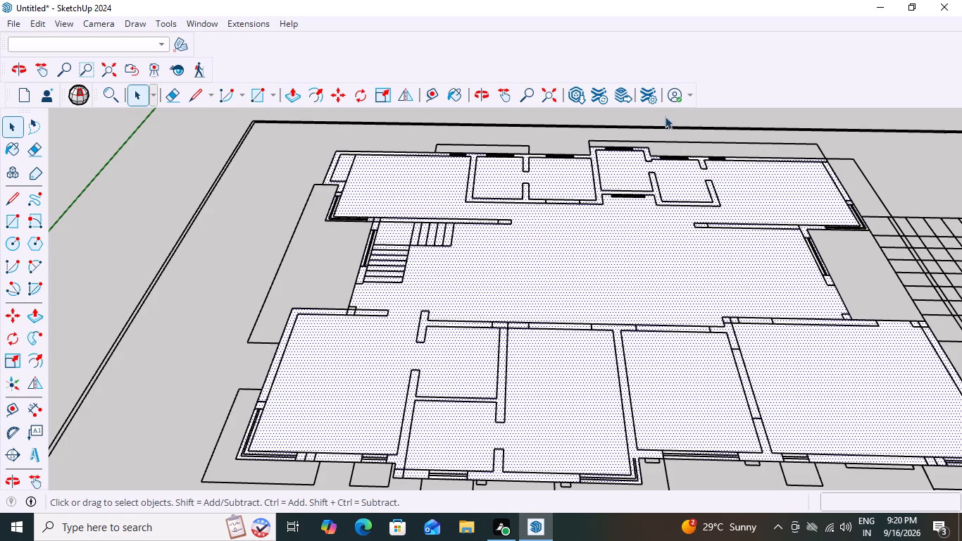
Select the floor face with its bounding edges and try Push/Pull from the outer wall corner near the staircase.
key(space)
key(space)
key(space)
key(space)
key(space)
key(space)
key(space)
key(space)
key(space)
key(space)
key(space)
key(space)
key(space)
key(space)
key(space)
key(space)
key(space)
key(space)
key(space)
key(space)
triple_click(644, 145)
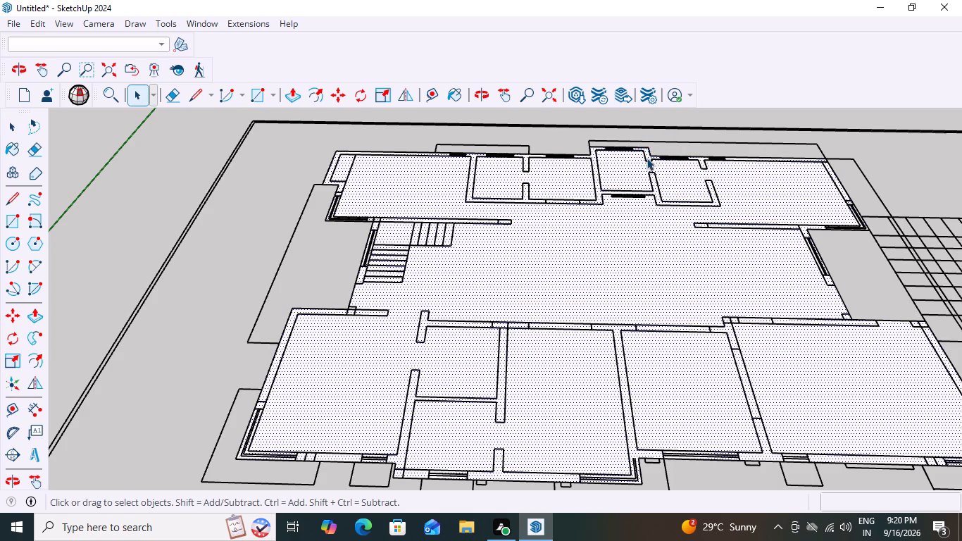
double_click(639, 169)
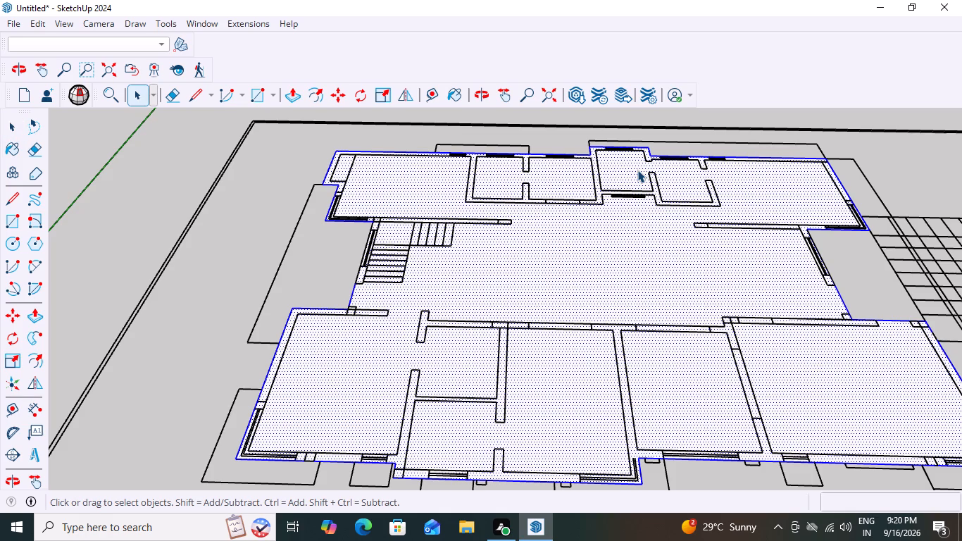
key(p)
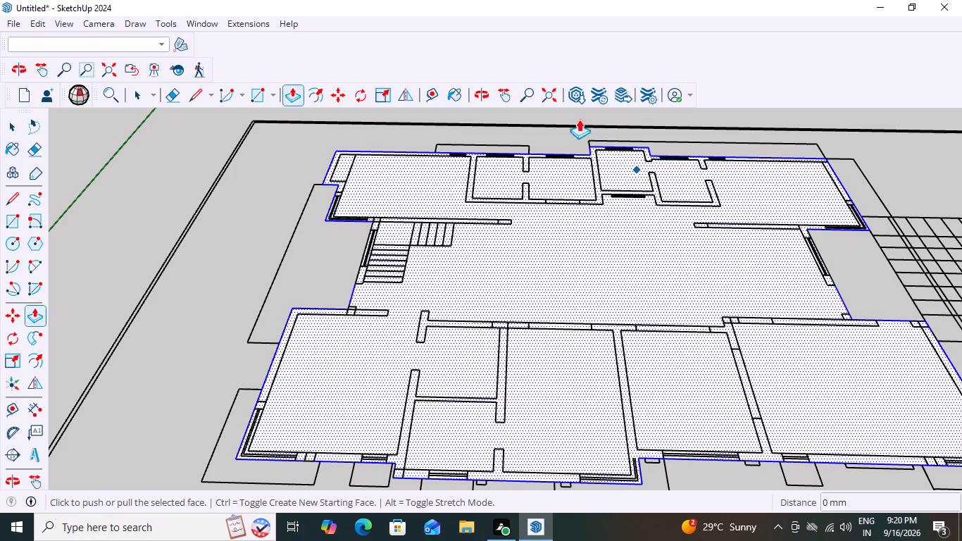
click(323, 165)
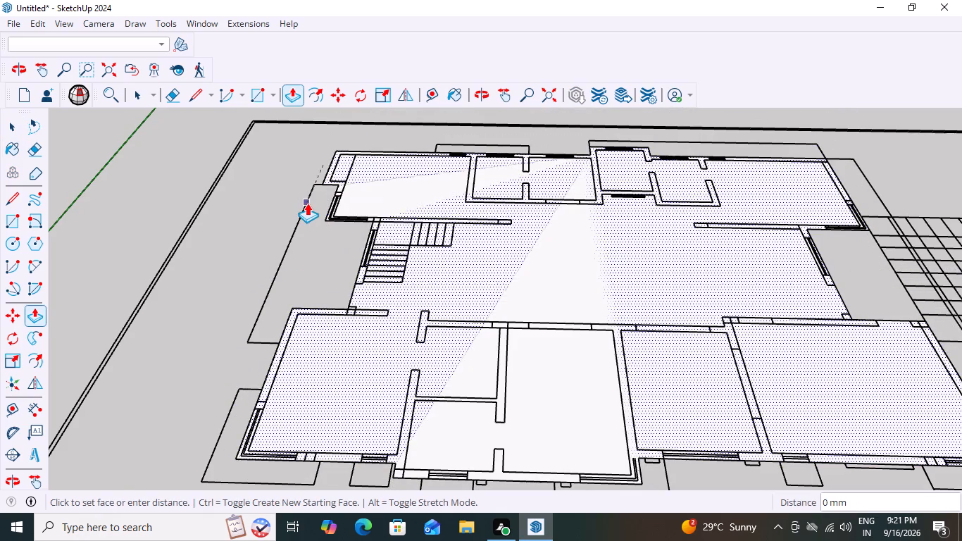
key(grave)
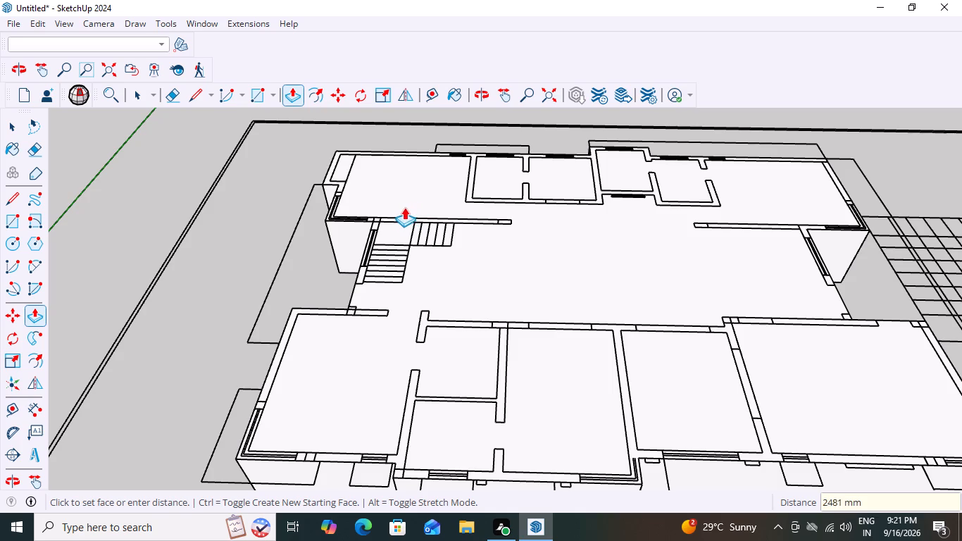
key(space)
Select the floor face together with its bounding edges, taking the face out of the selection and adding it back.
click(409, 193)
double_click(409, 193)
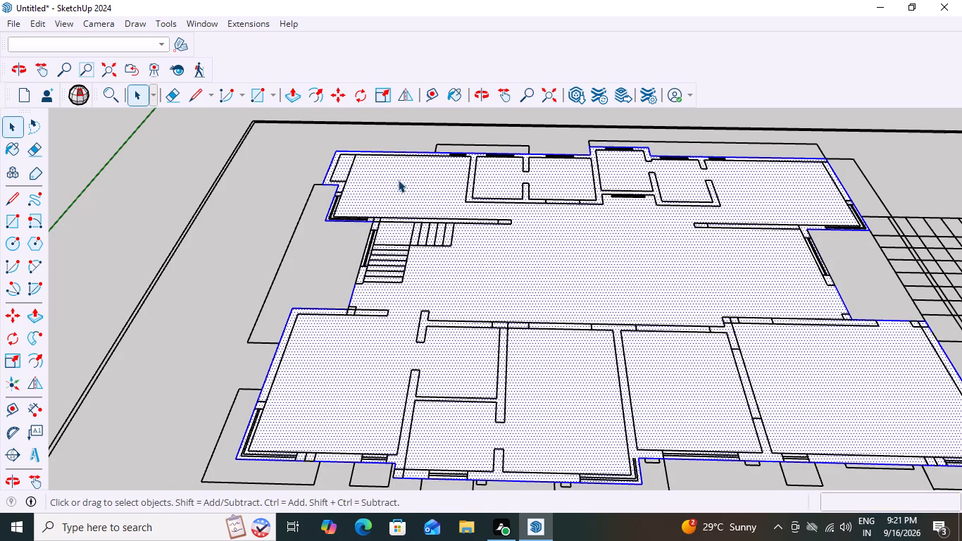
shift+click(341, 170)
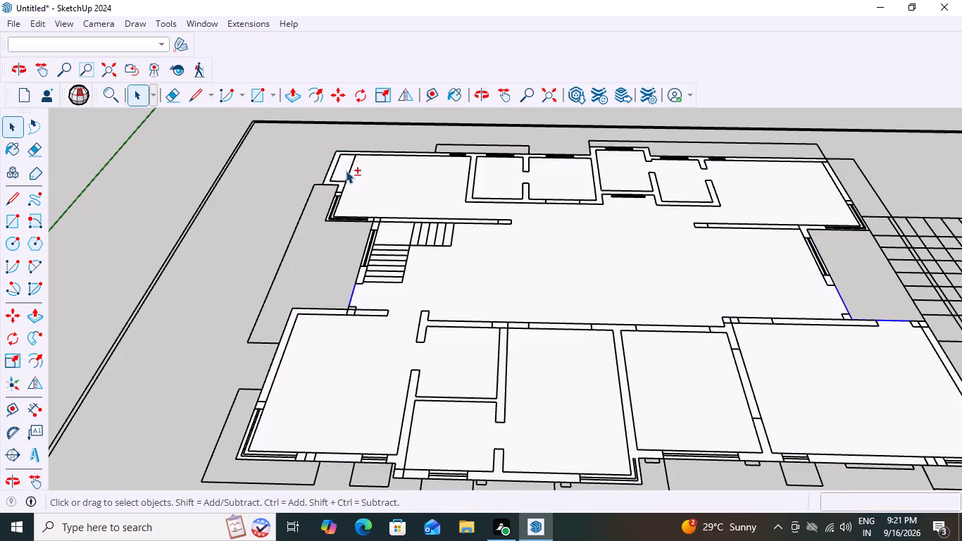
shift+click(396, 177)
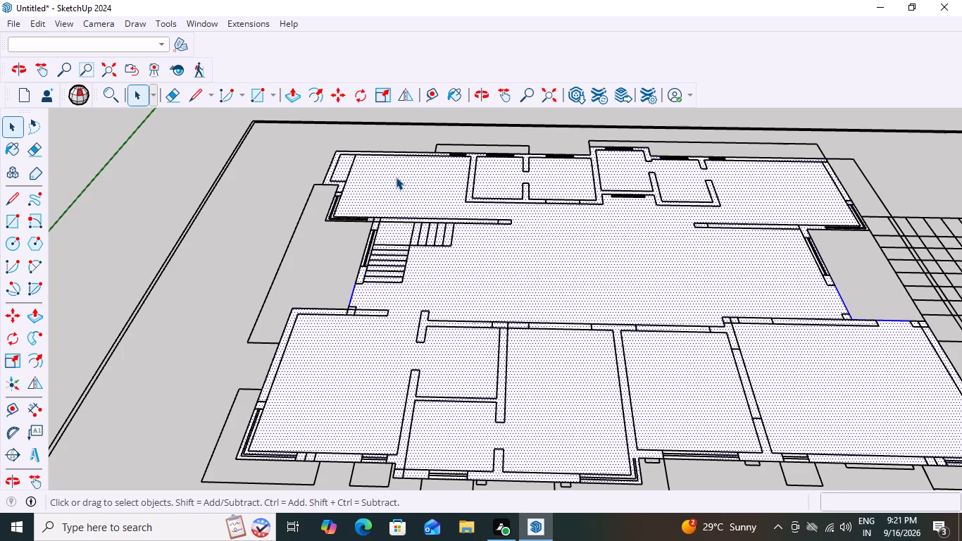
shift+click(396, 177)
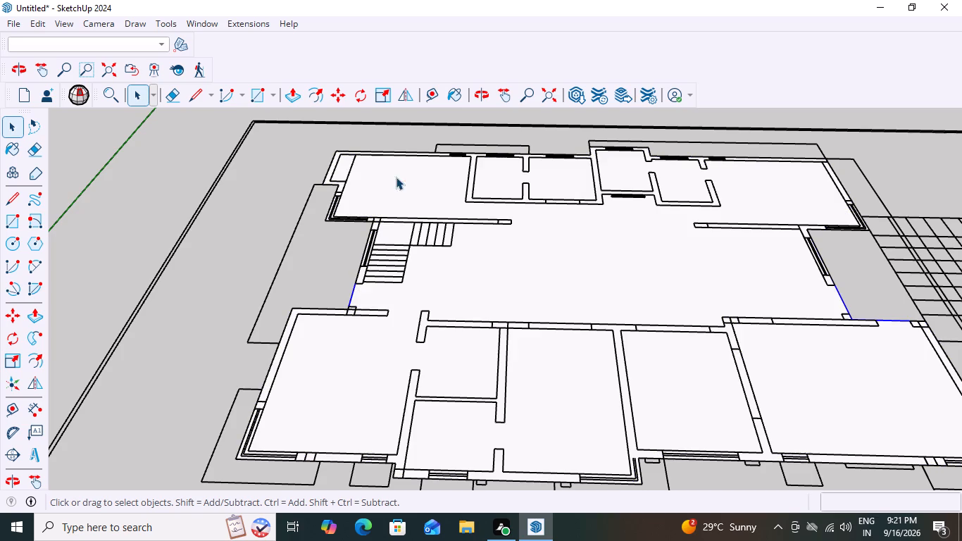
shift+click(402, 263)
triple_click(481, 275)
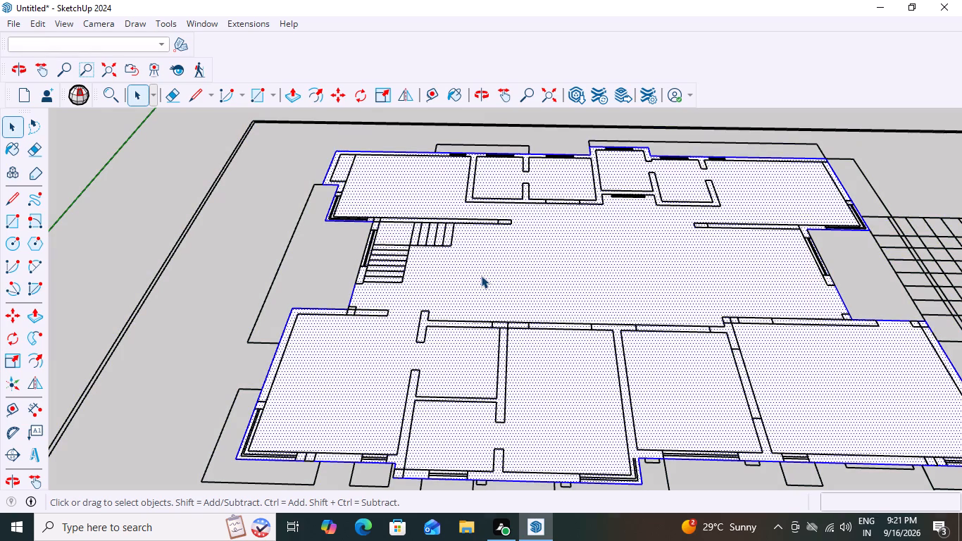
click(481, 275)
triple_click(481, 269)
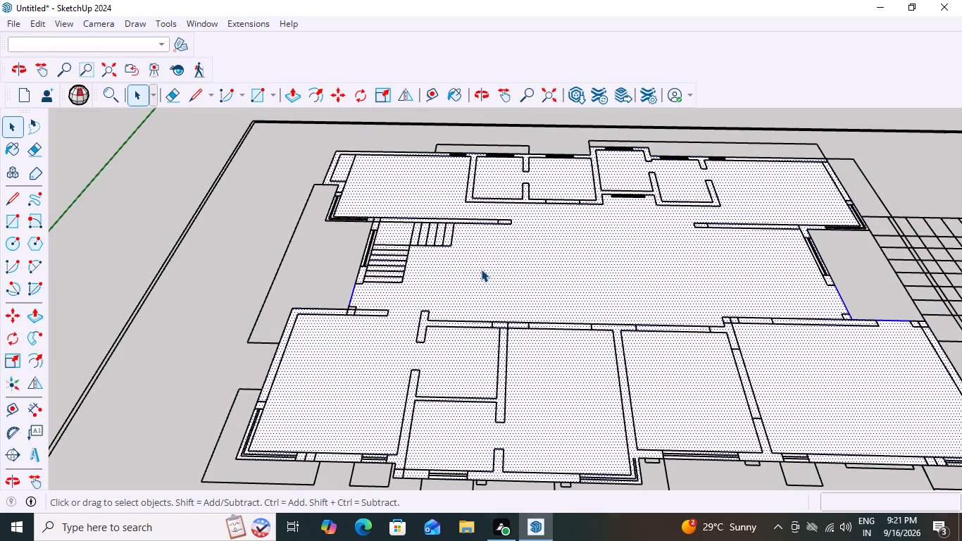
shift+click(506, 267)
shift+triple_click(442, 339)
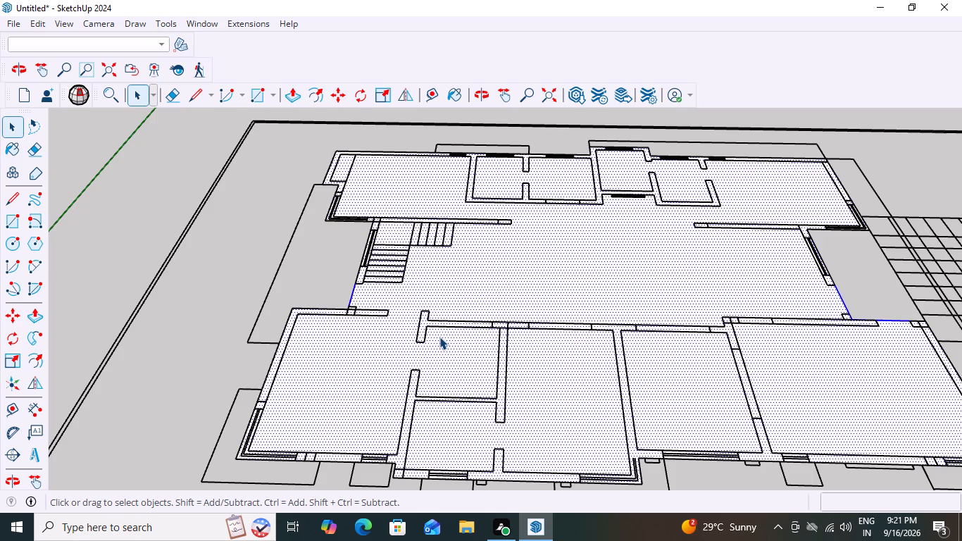
double_click(439, 337)
drag(439, 337, 452, 343)
Examine the selected floor face and the front wall lines from several angles and closer up.
scroll(438, 333, down, 10)
scroll(560, 373, down, 9)
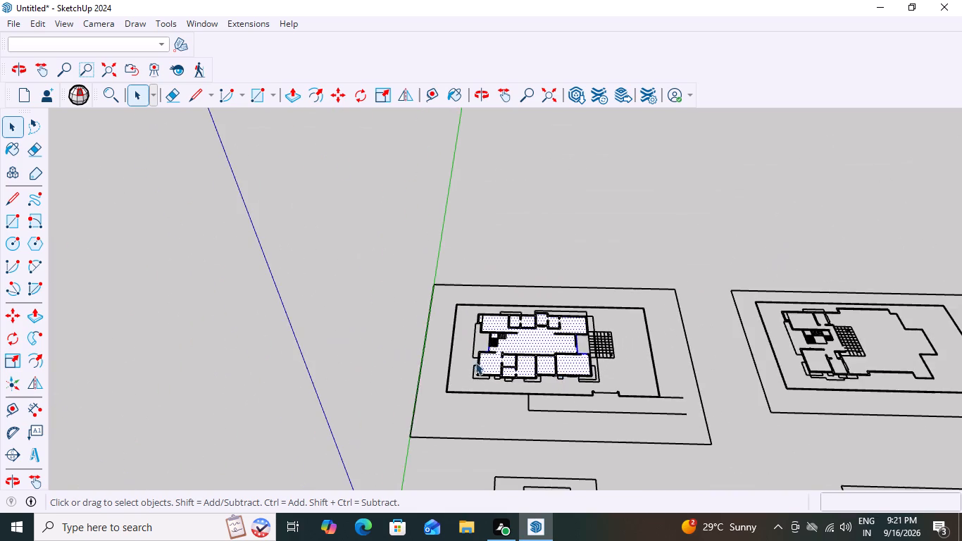
middle_drag(551, 364, 621, 338)
scroll(587, 352, up, 14)
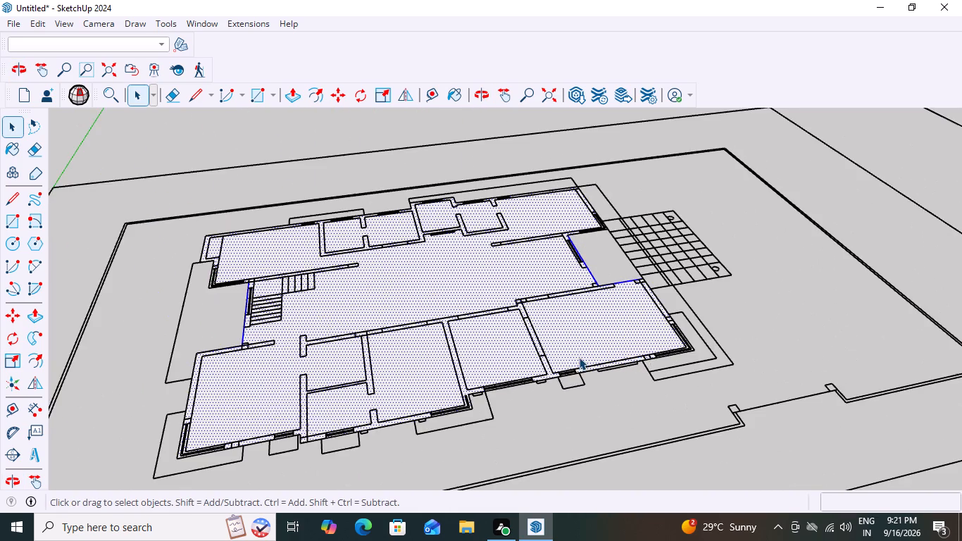
middle_drag(568, 358, 499, 323)
scroll(496, 362, up, 8)
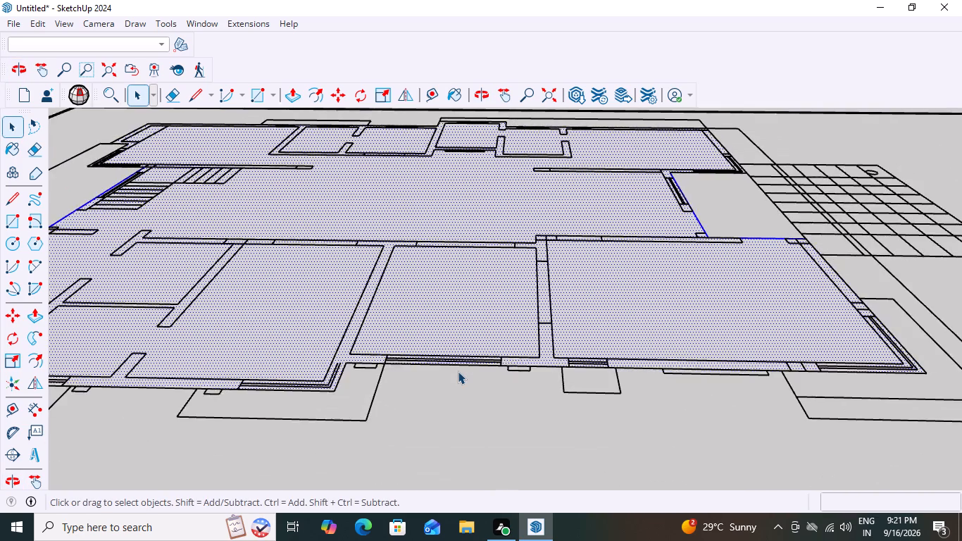
Select the imported plan linework at the front rooms and examine it against the traced house outline from near and far.
scroll(458, 371, up, 4)
click(581, 352)
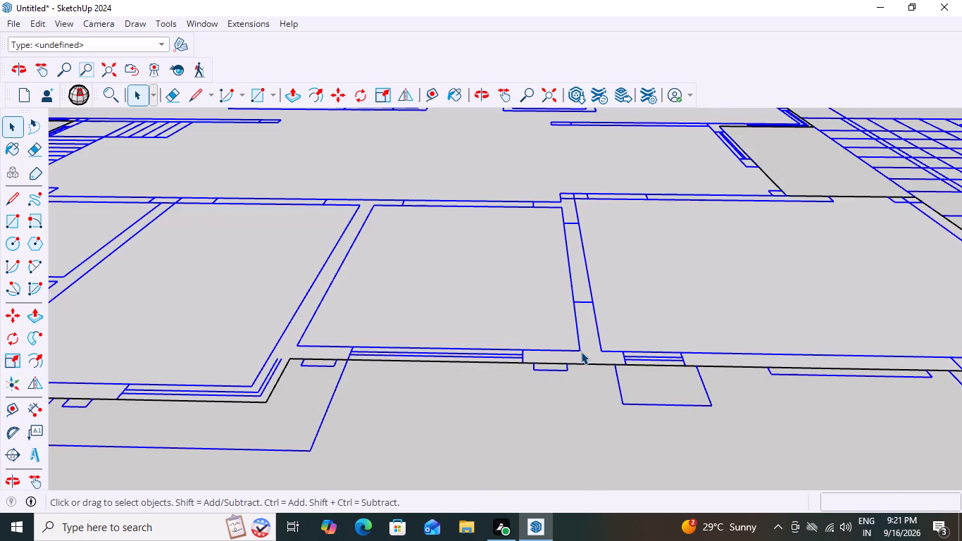
scroll(581, 352, down, 9)
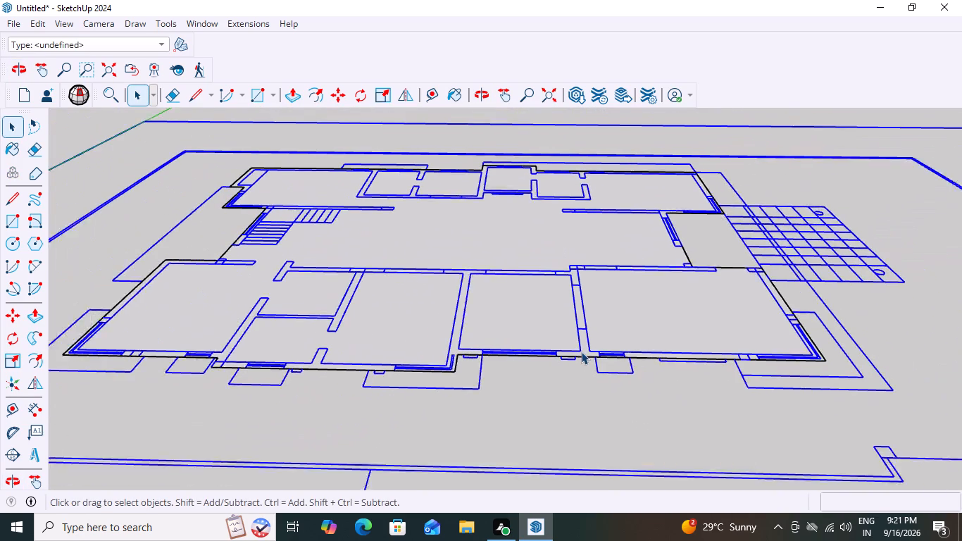
scroll(581, 352, down, 4)
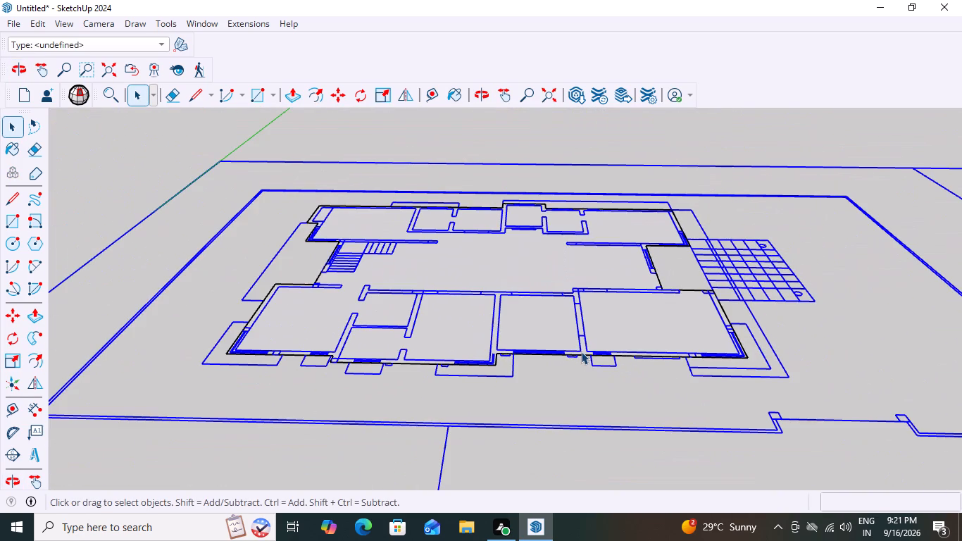
scroll(581, 352, up, 3)
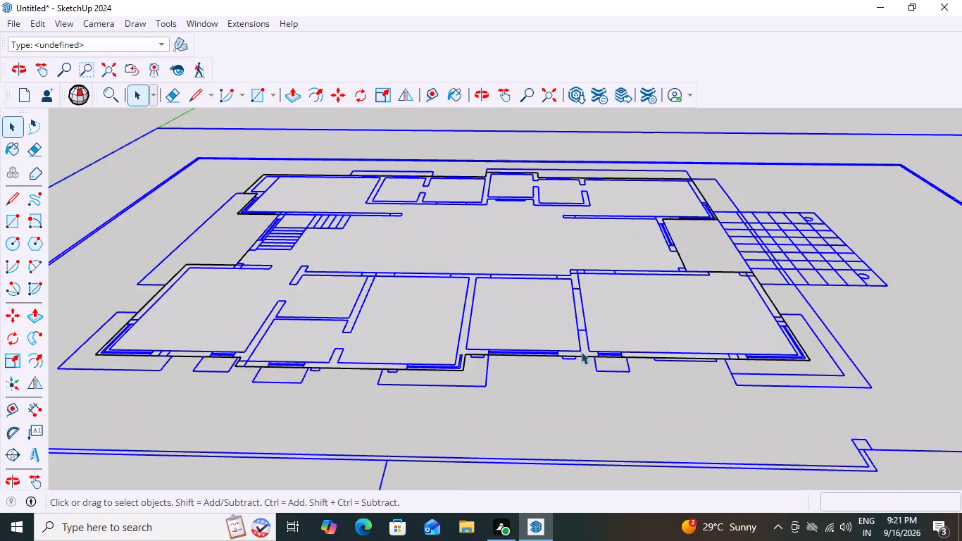
scroll(581, 352, up, 3)
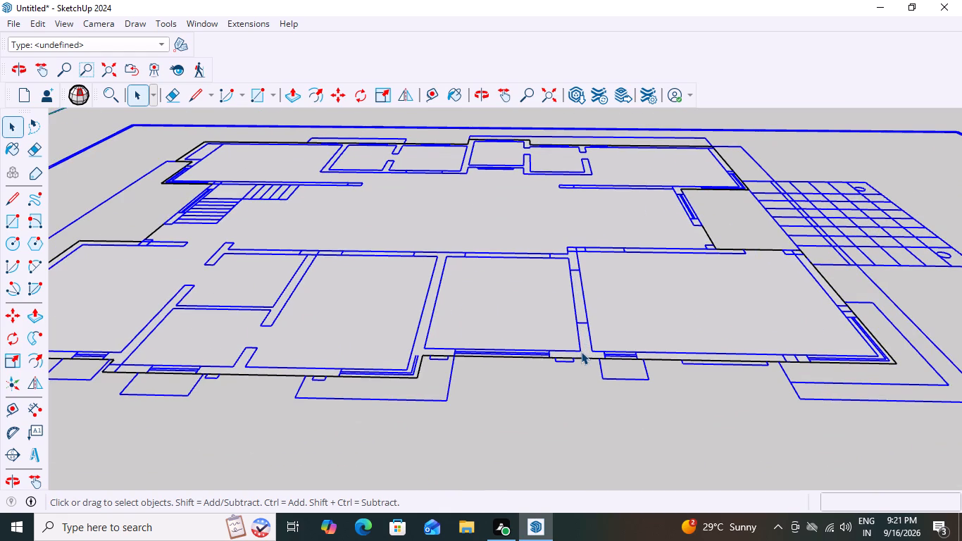
scroll(581, 352, down, 3)
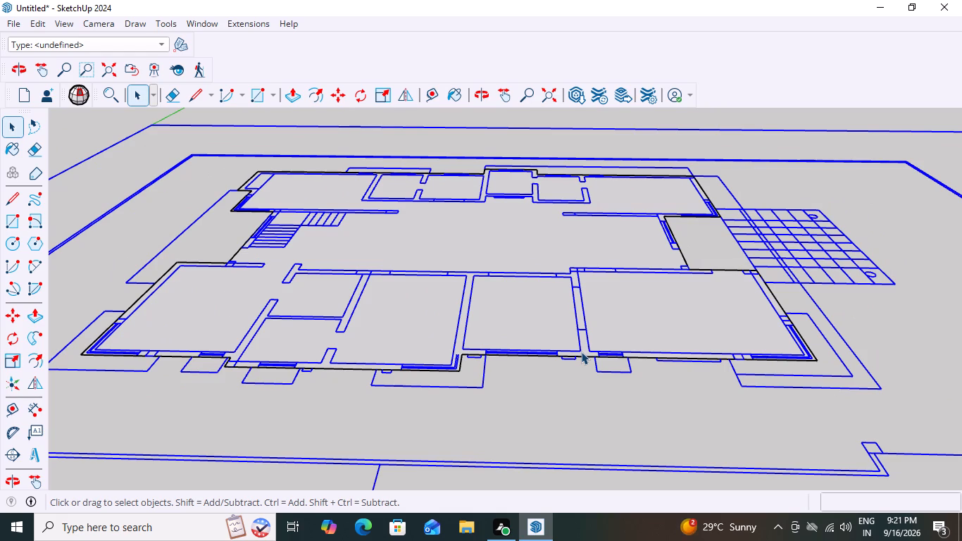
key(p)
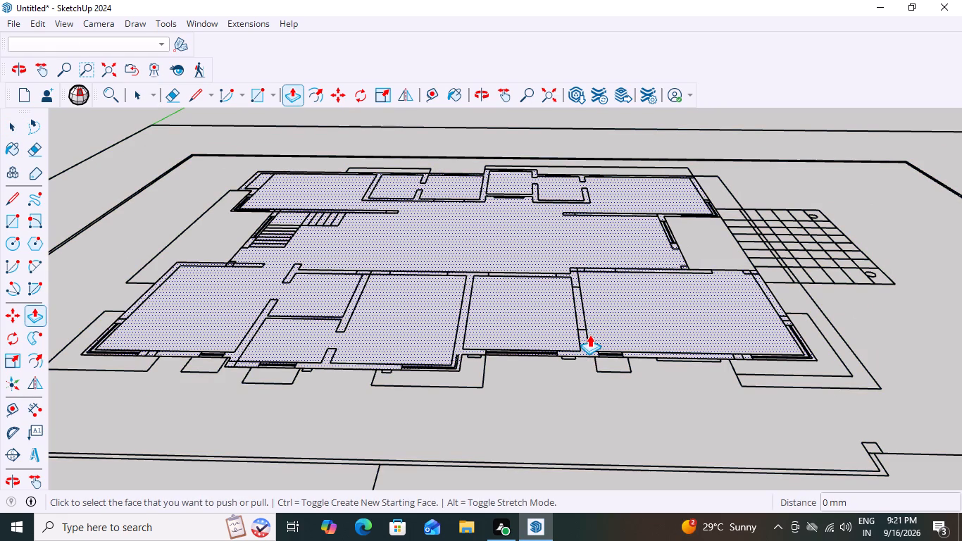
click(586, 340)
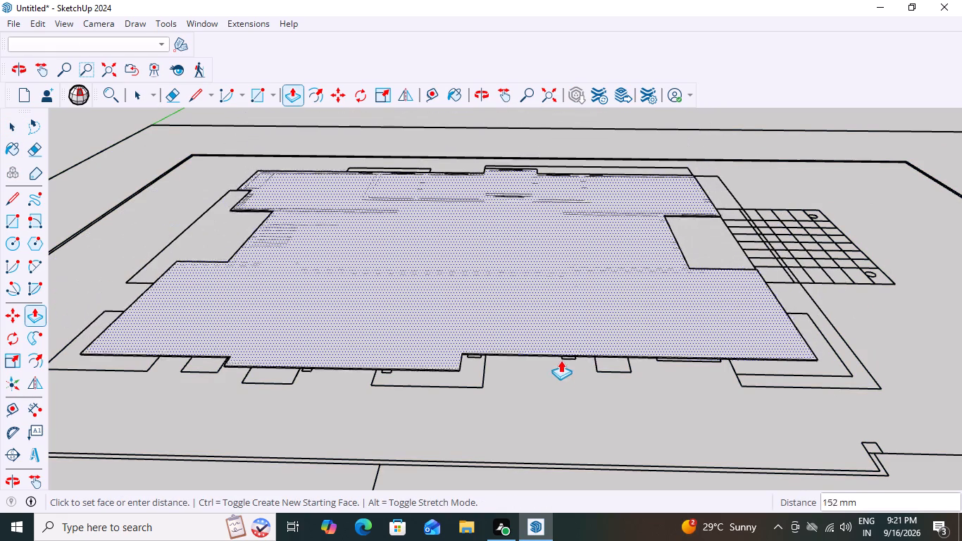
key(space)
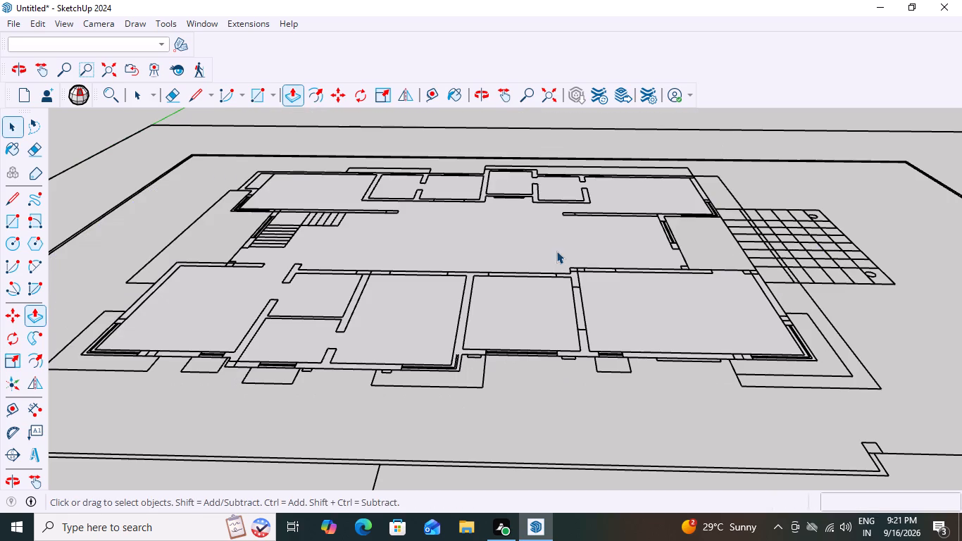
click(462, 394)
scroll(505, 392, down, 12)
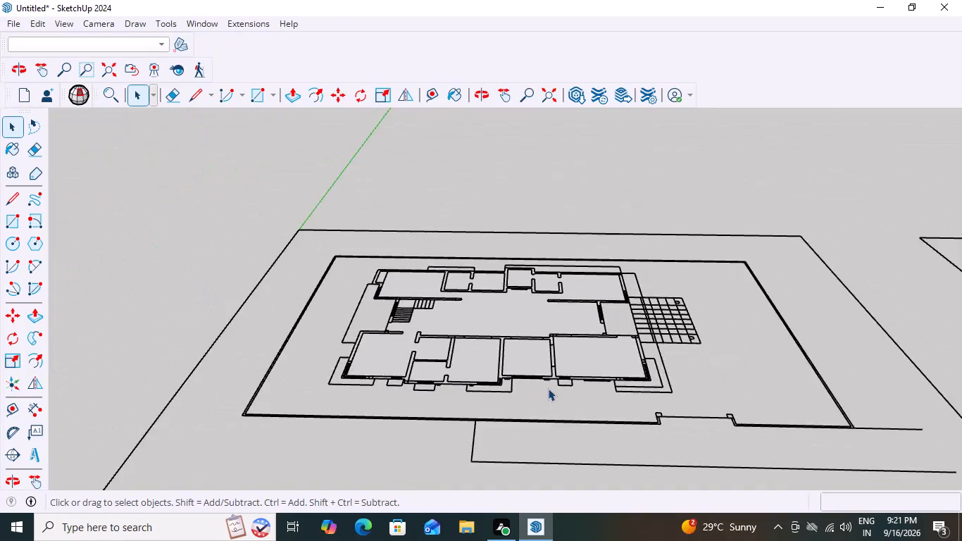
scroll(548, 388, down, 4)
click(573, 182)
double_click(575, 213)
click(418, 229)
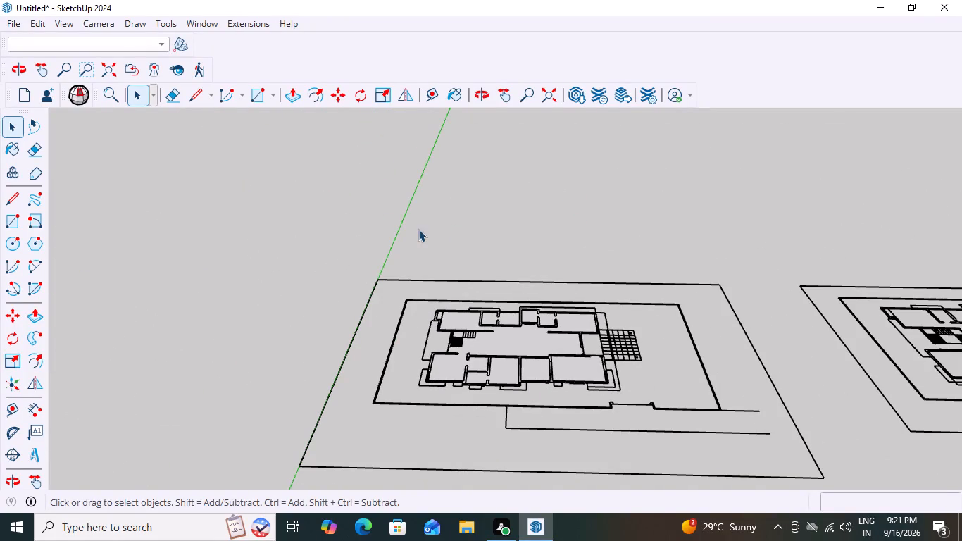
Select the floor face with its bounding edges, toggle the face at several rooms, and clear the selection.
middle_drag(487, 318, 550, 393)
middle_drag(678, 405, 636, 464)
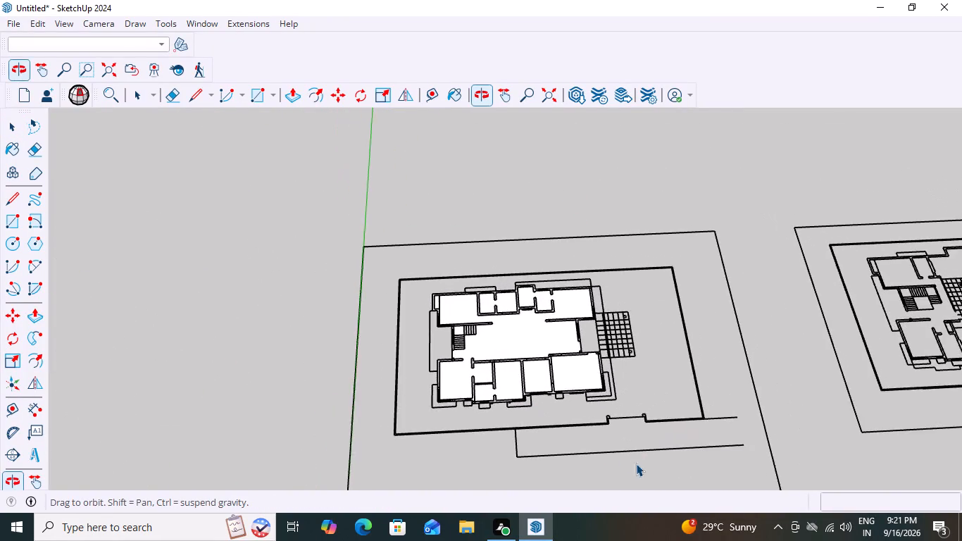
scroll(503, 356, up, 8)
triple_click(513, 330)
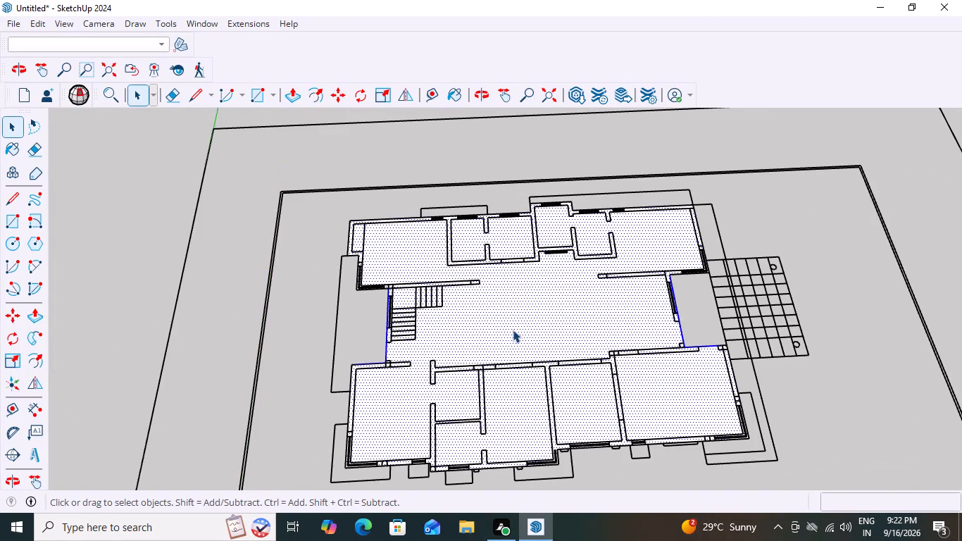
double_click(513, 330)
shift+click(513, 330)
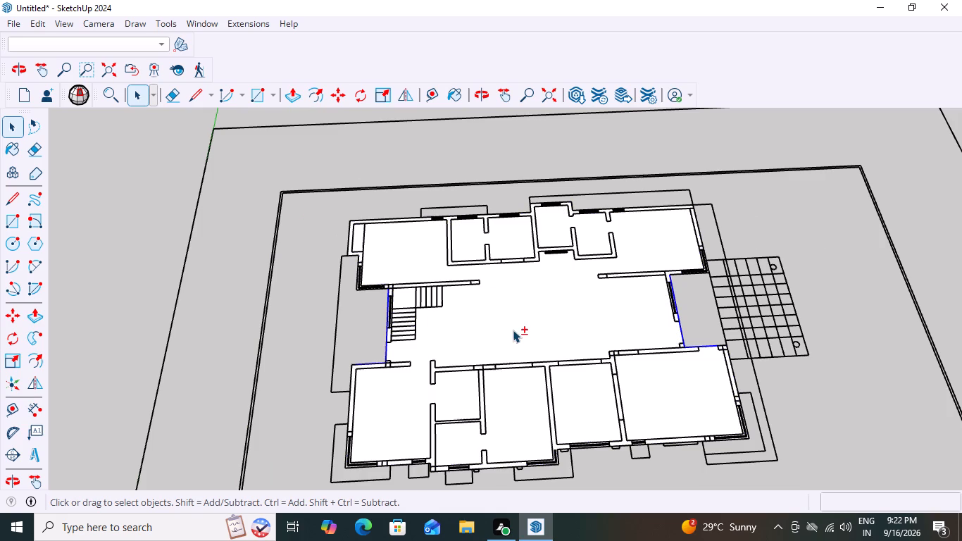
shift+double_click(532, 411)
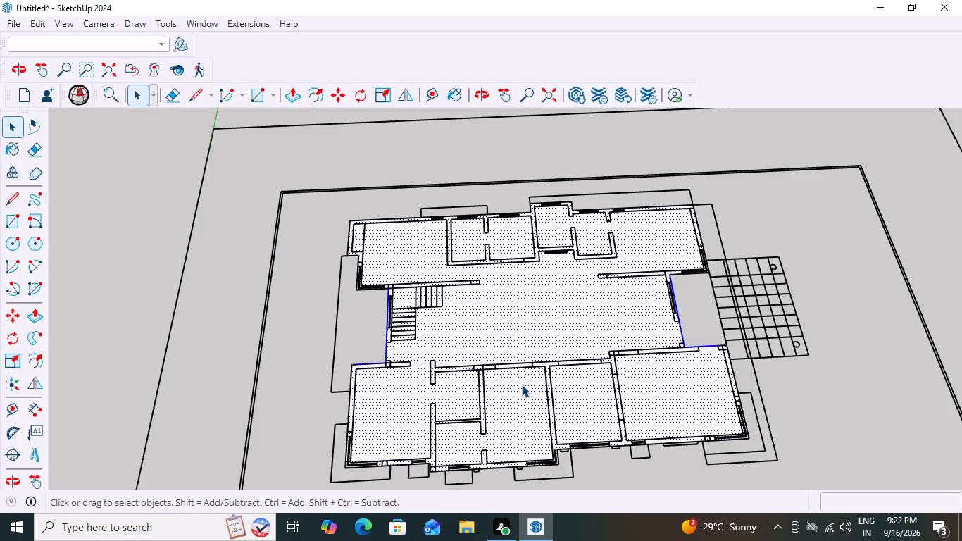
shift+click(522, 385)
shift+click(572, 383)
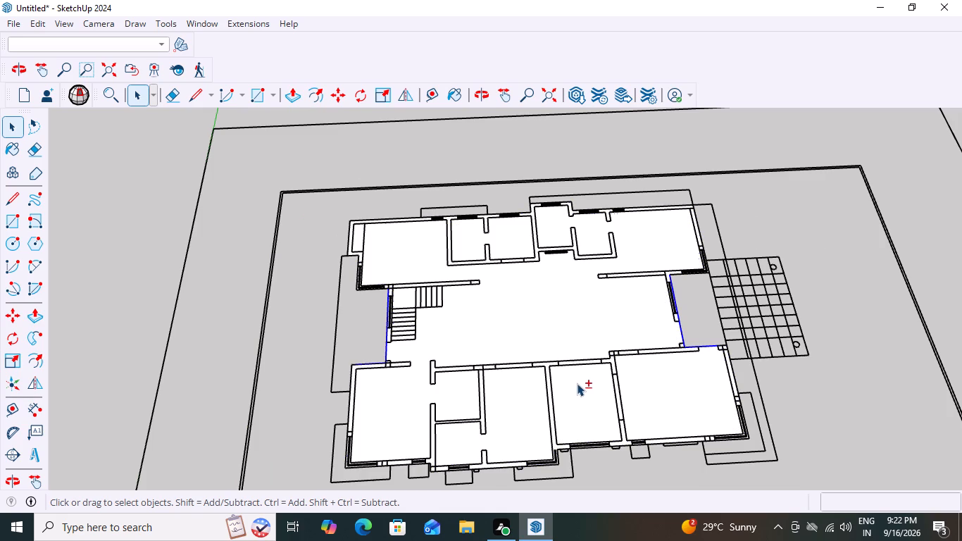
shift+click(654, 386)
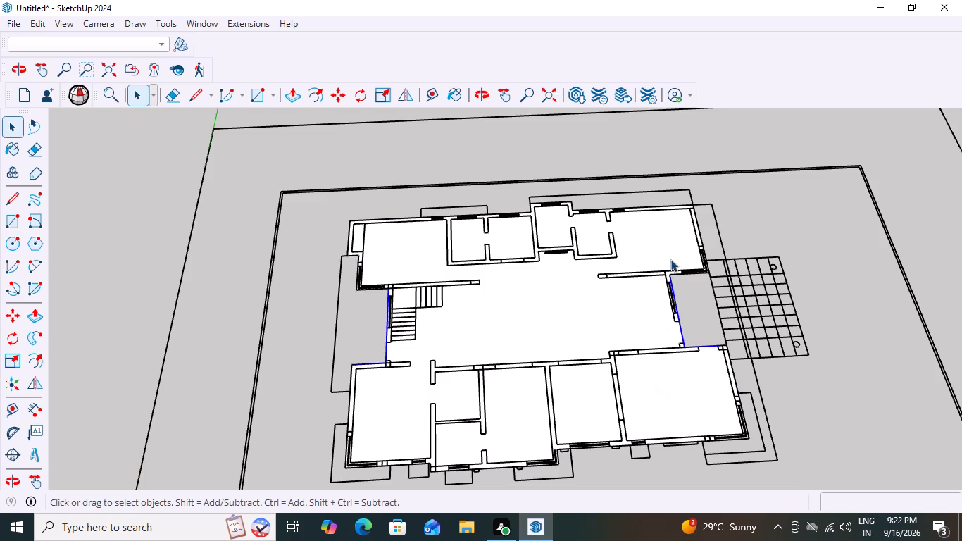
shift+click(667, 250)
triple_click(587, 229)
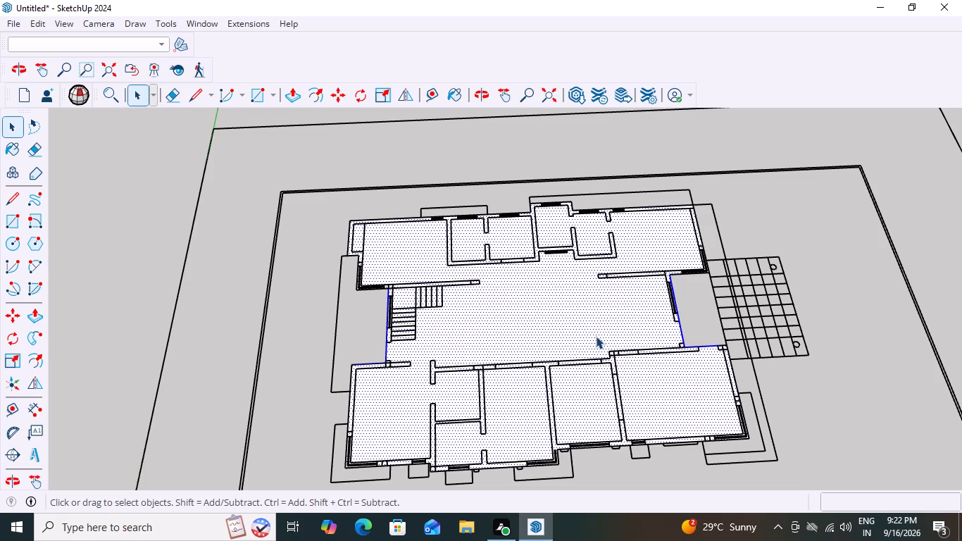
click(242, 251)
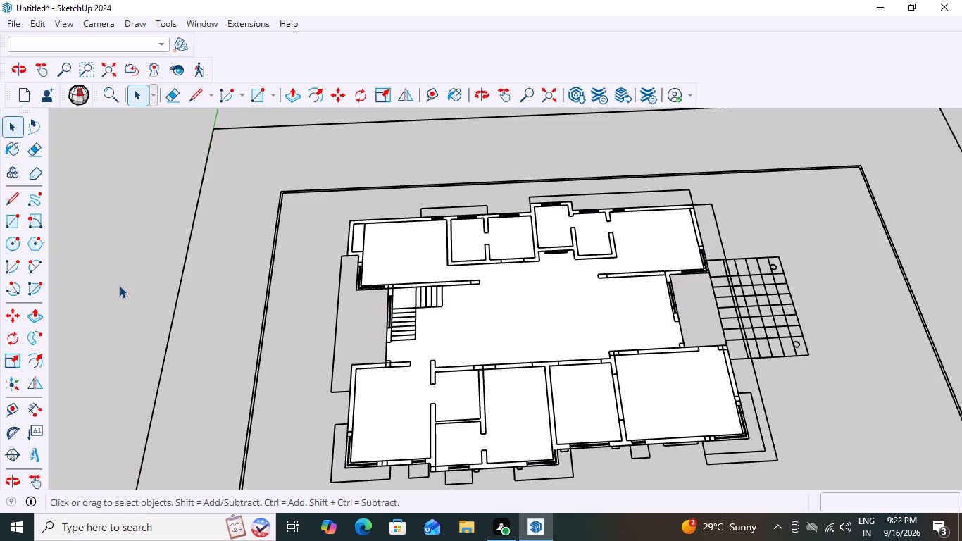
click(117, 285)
Cut the house floor face and paste it back in place.
scroll(433, 464, down, 7)
scroll(473, 425, up, 4)
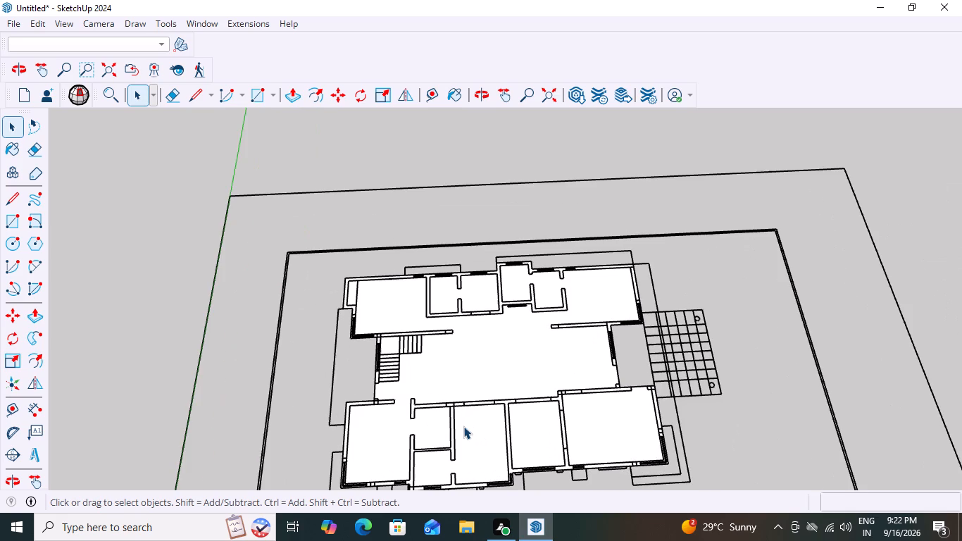
click(365, 307)
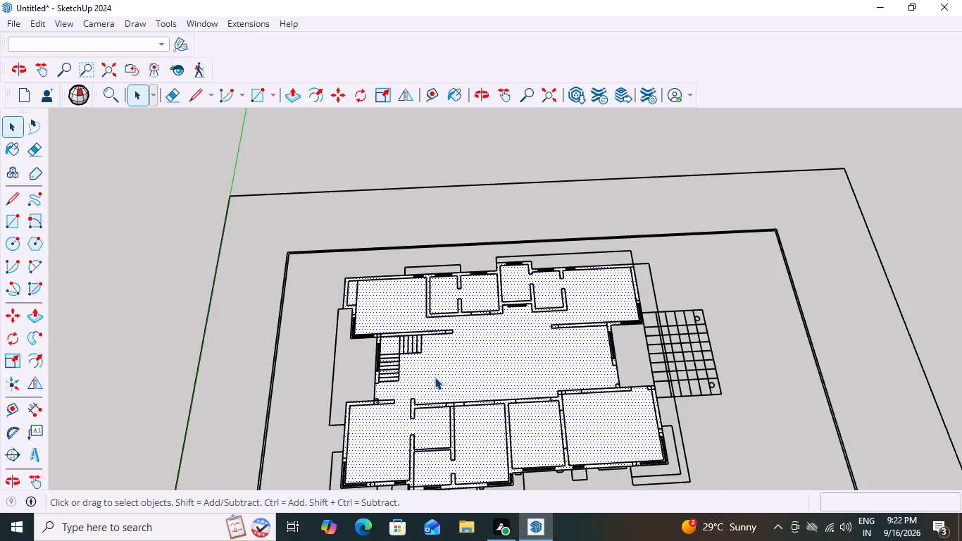
key(ctrl+x)
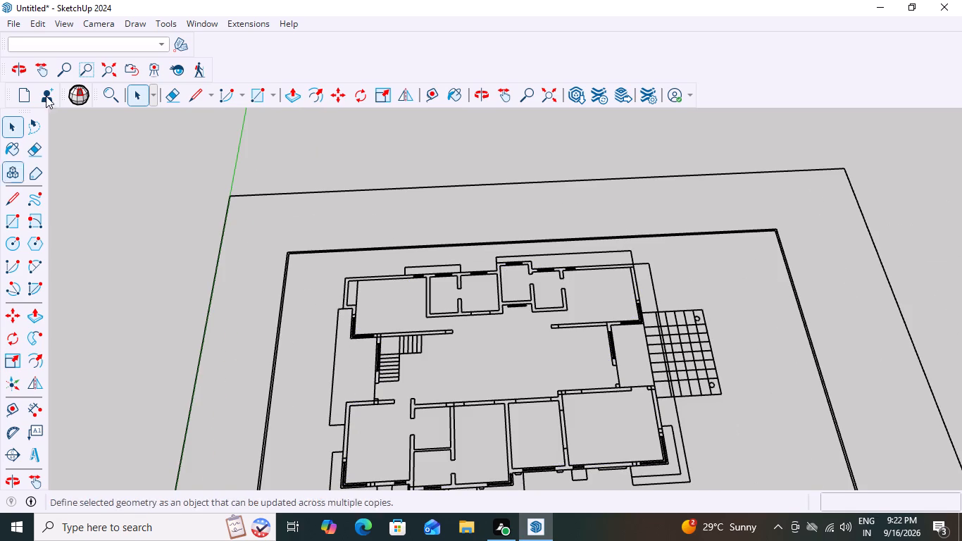
click(12, 23)
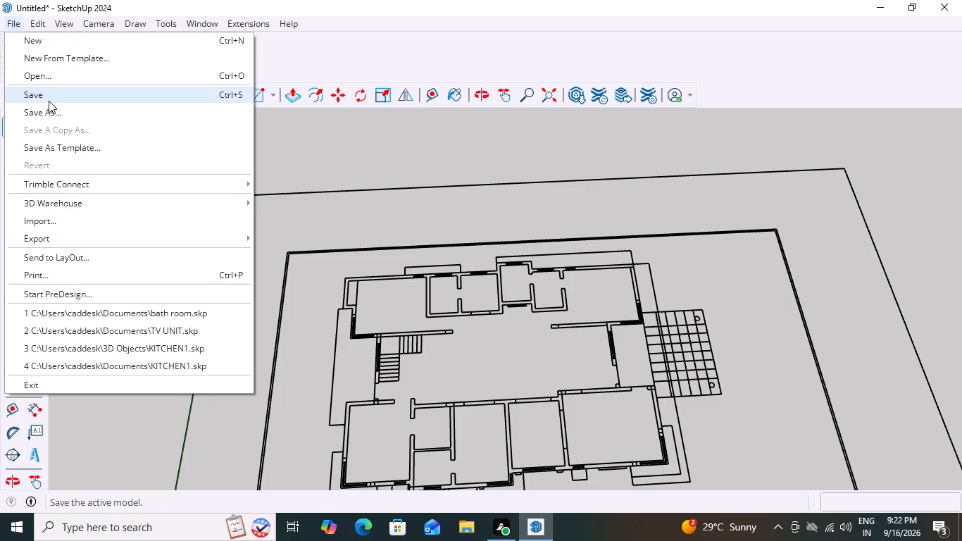
click(37, 26)
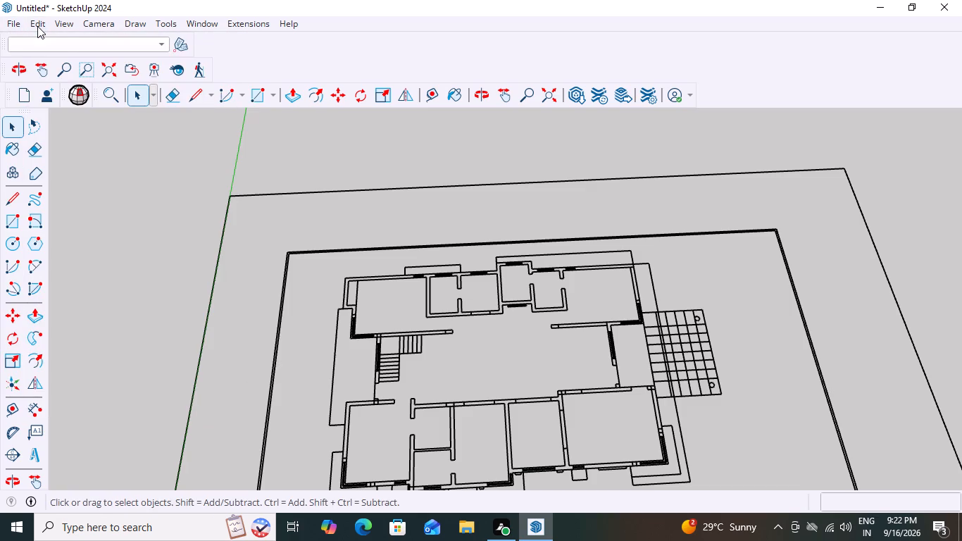
click(37, 26)
click(74, 131)
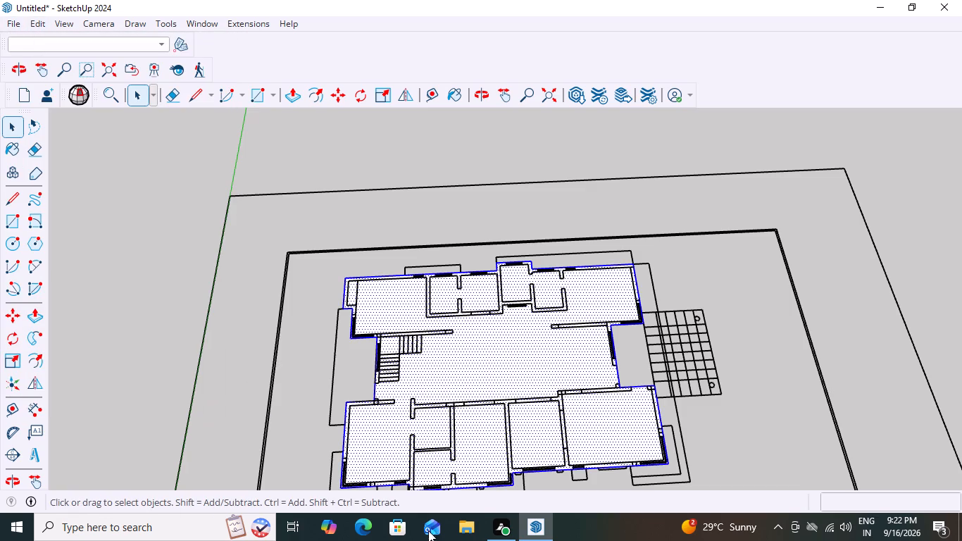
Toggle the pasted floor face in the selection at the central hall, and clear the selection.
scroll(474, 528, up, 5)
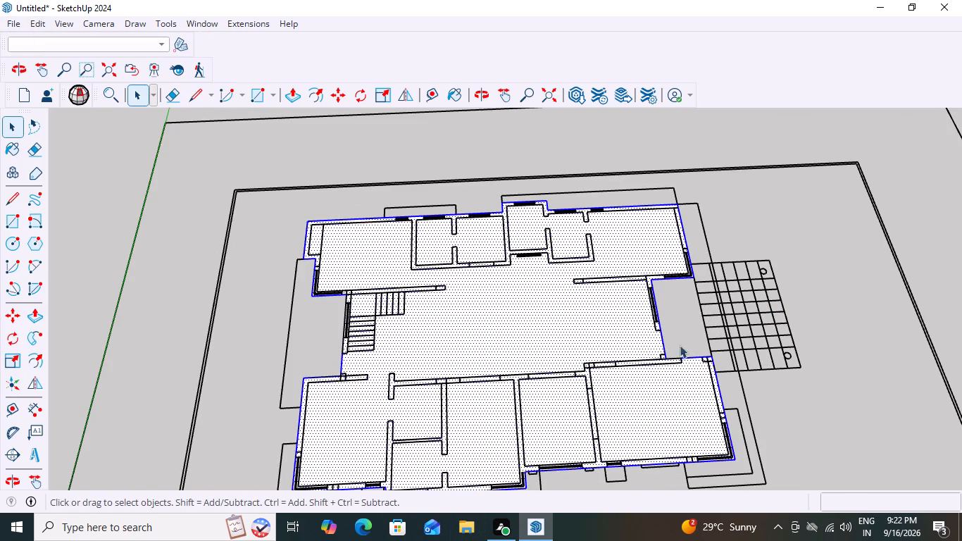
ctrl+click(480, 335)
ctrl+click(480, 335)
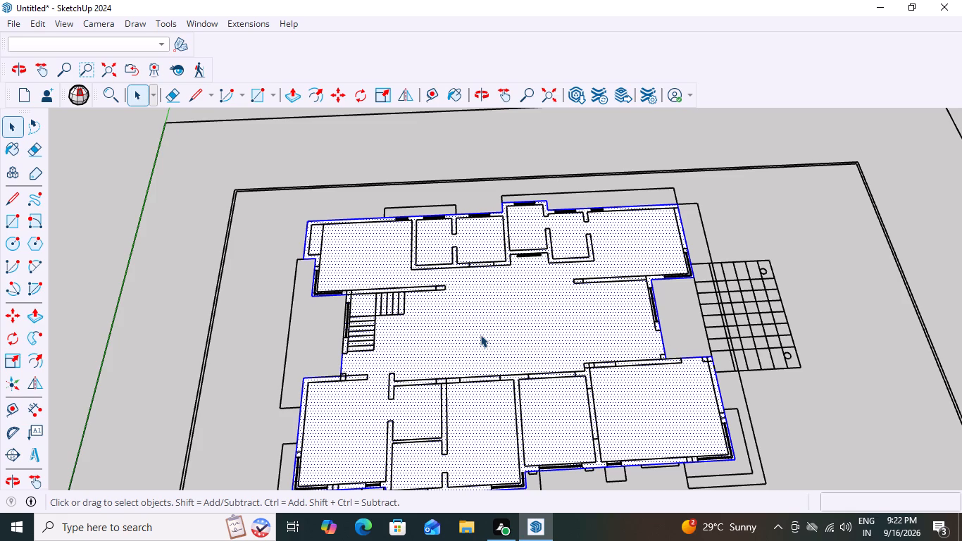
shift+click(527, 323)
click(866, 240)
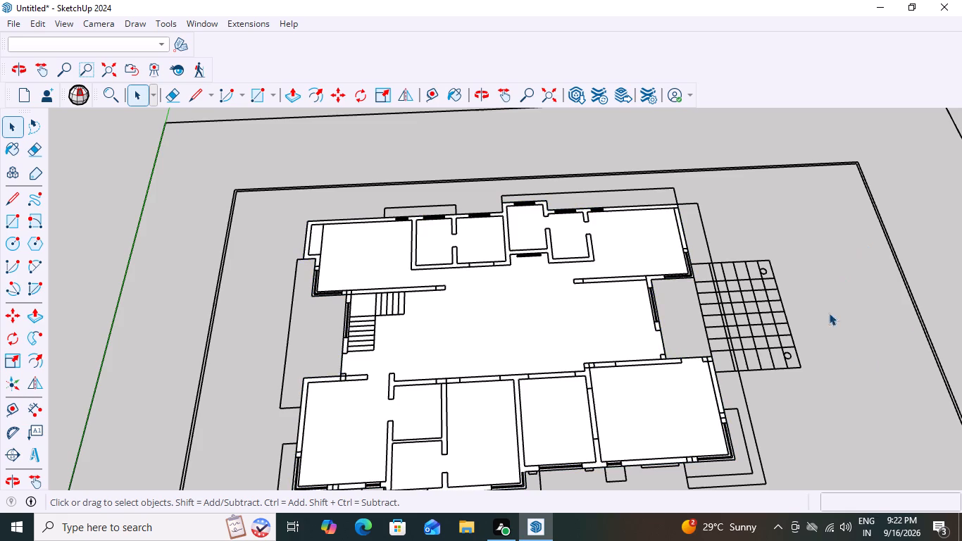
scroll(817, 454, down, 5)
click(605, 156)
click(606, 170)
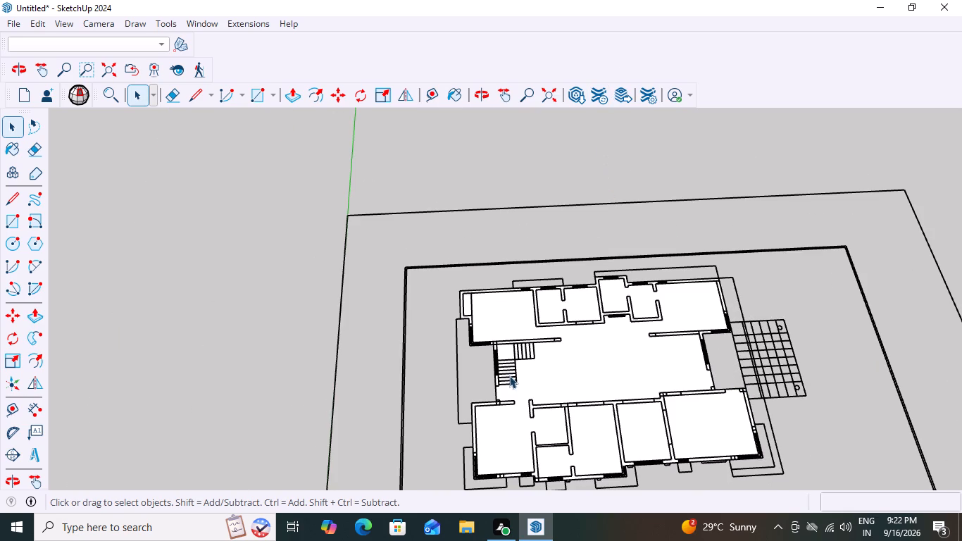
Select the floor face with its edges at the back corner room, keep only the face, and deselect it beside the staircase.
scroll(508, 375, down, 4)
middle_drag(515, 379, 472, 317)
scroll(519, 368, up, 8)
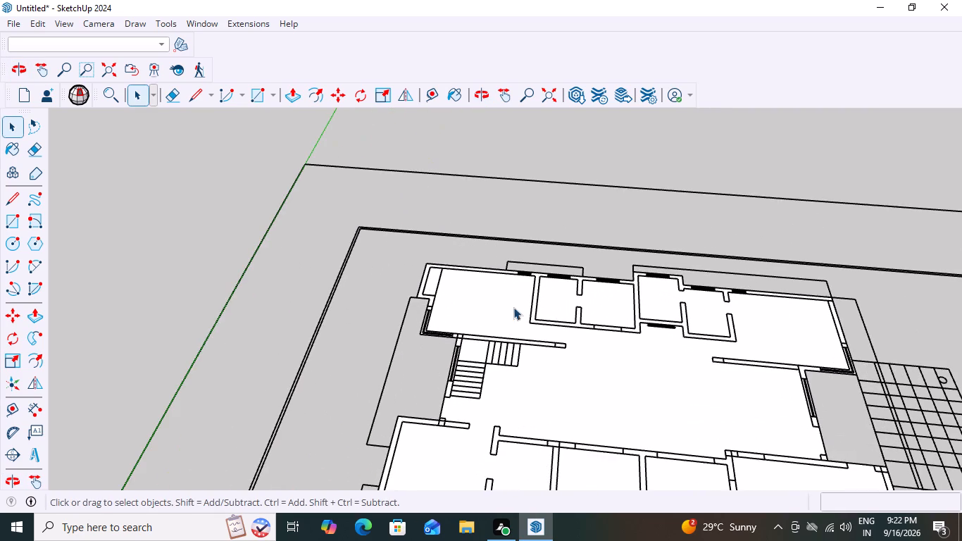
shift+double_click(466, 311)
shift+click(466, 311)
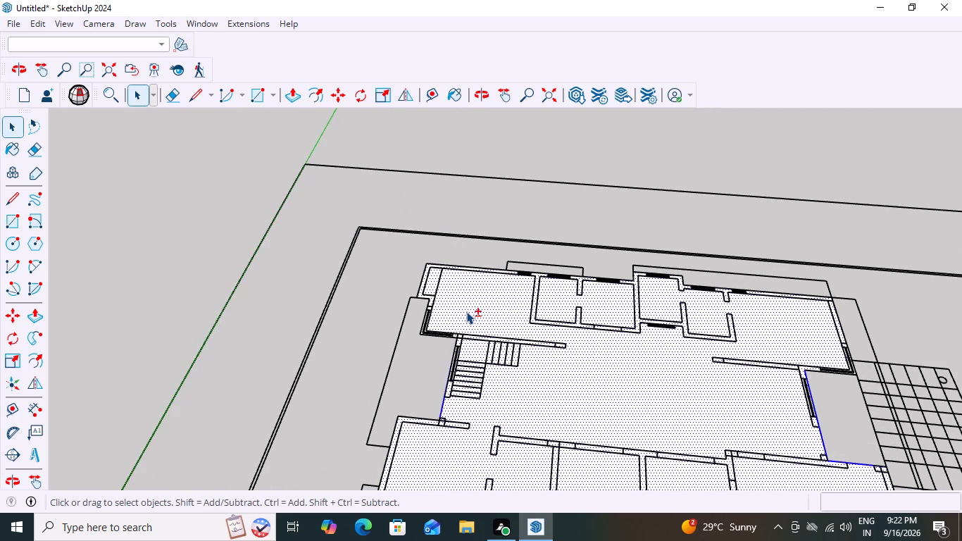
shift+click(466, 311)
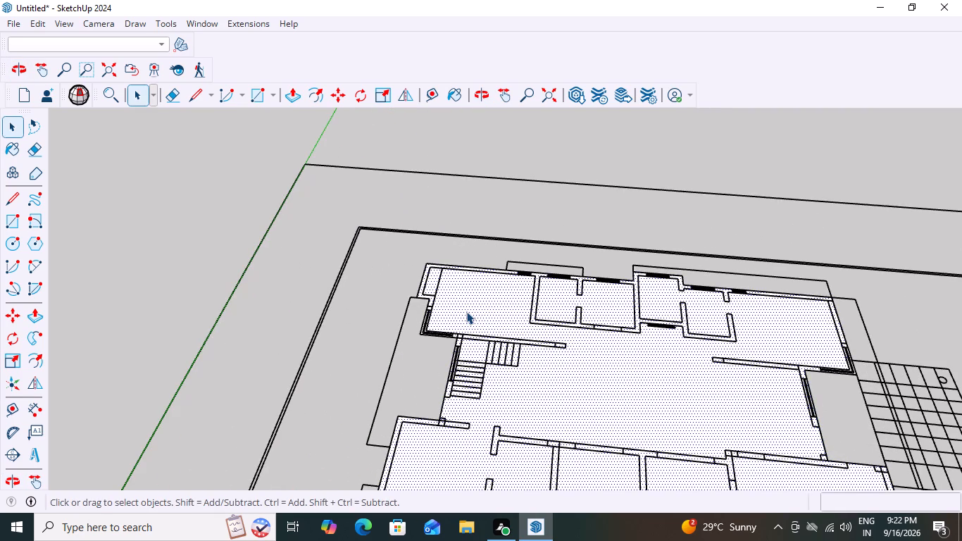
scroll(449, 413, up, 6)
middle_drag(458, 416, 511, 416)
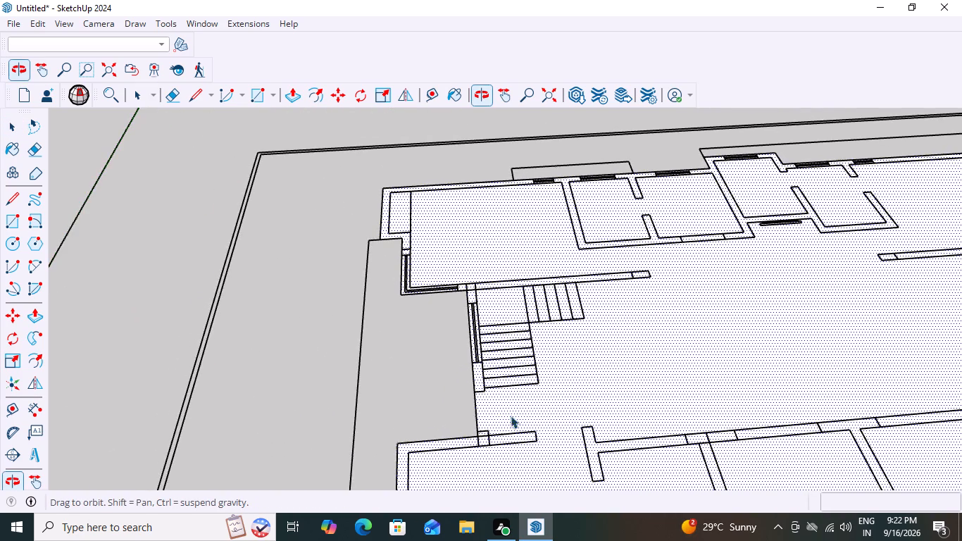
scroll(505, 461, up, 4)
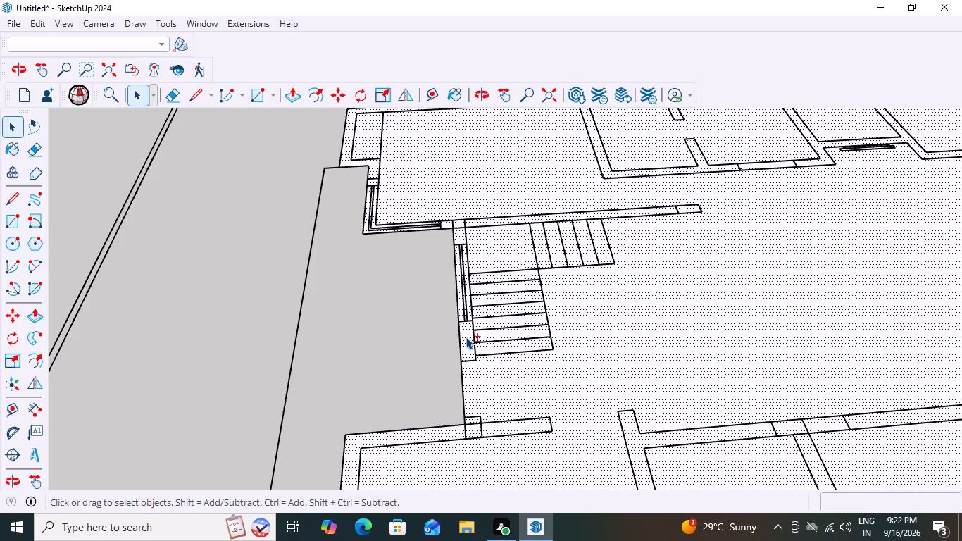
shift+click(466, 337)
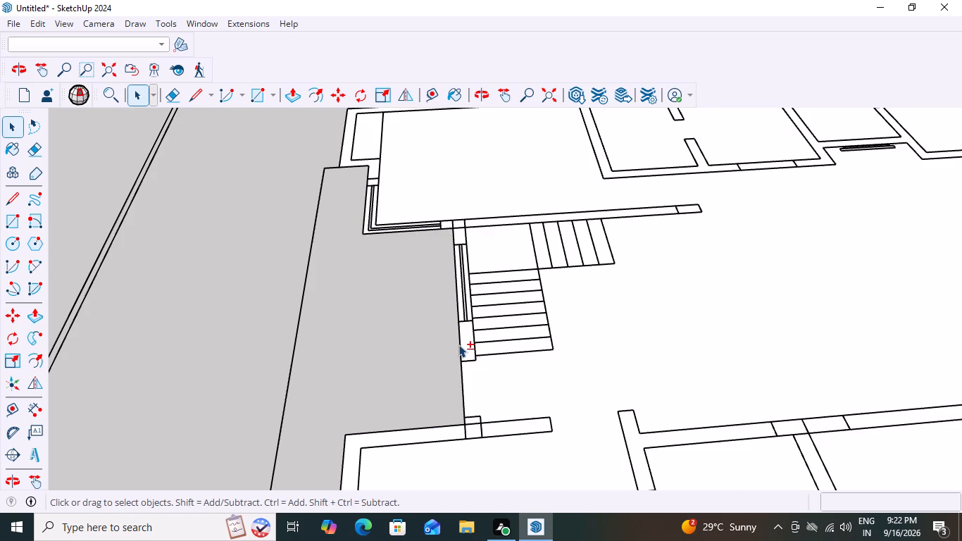
Select the floor face at the hall beside the staircase, check its extent across the house, and clear the selection.
shift+click(458, 344)
click(639, 288)
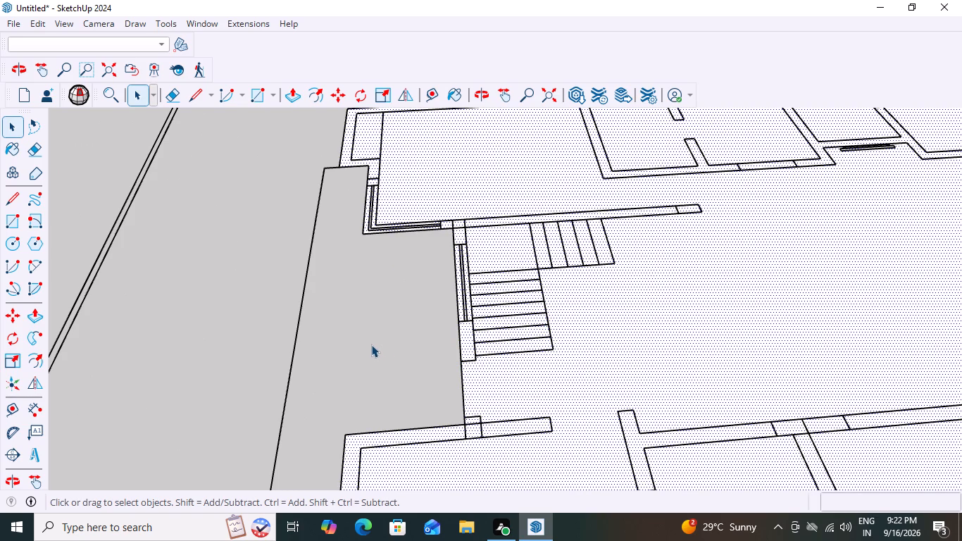
scroll(377, 347, down, 6)
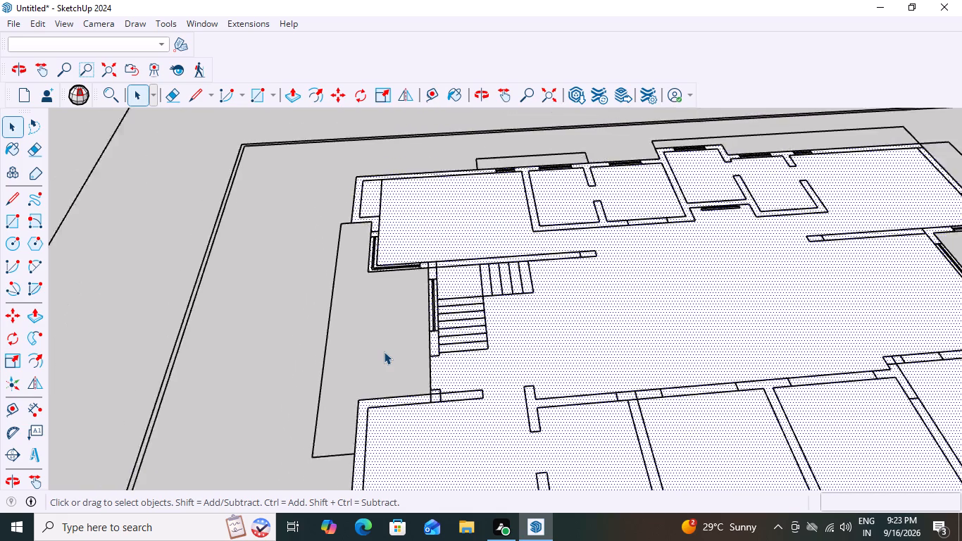
scroll(384, 352, down, 11)
scroll(357, 384, up, 2)
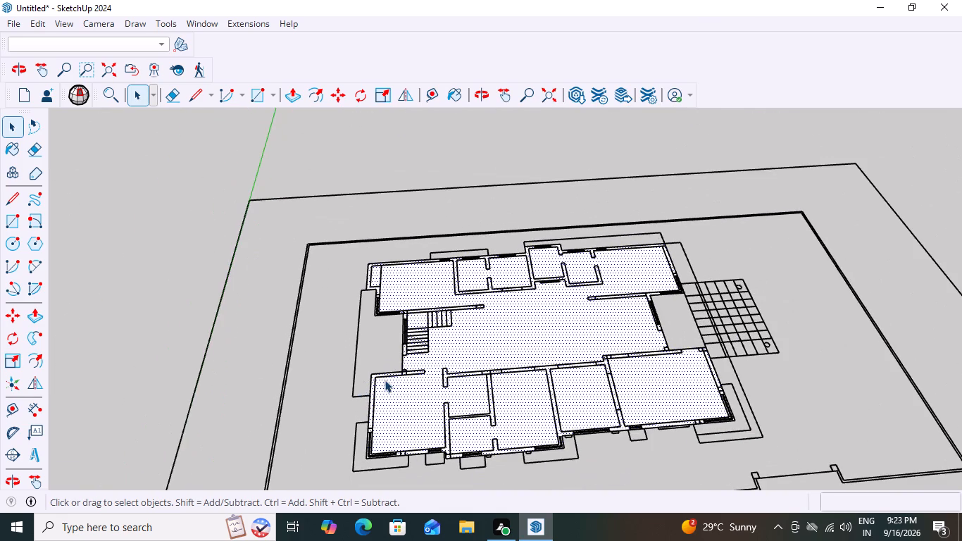
scroll(492, 371, up, 5)
key(space)
scroll(253, 337, down, 6)
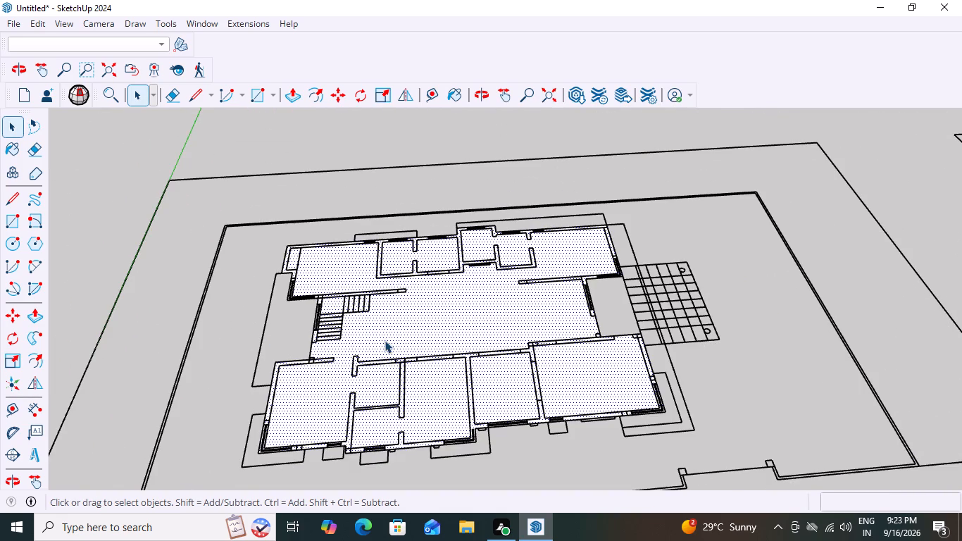
scroll(426, 354, up, 3)
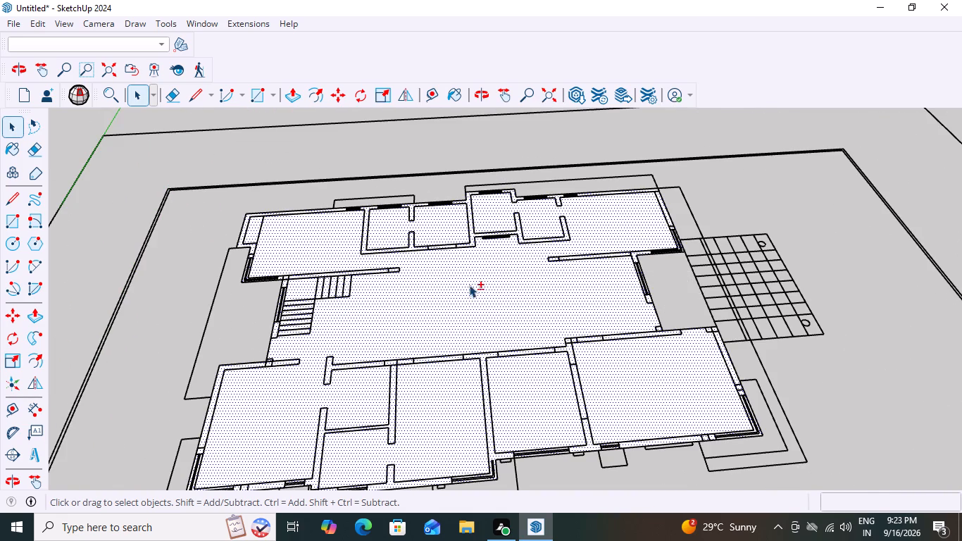
shift+click(457, 293)
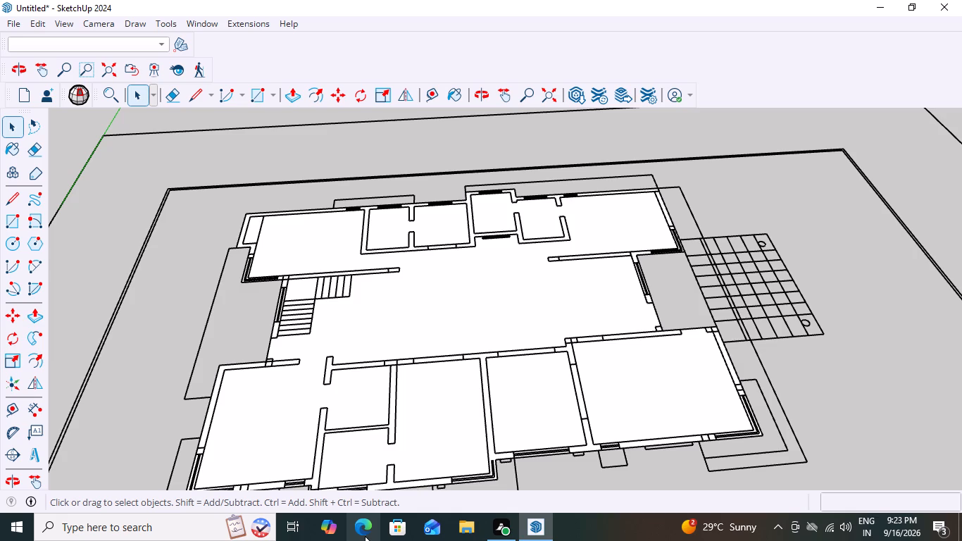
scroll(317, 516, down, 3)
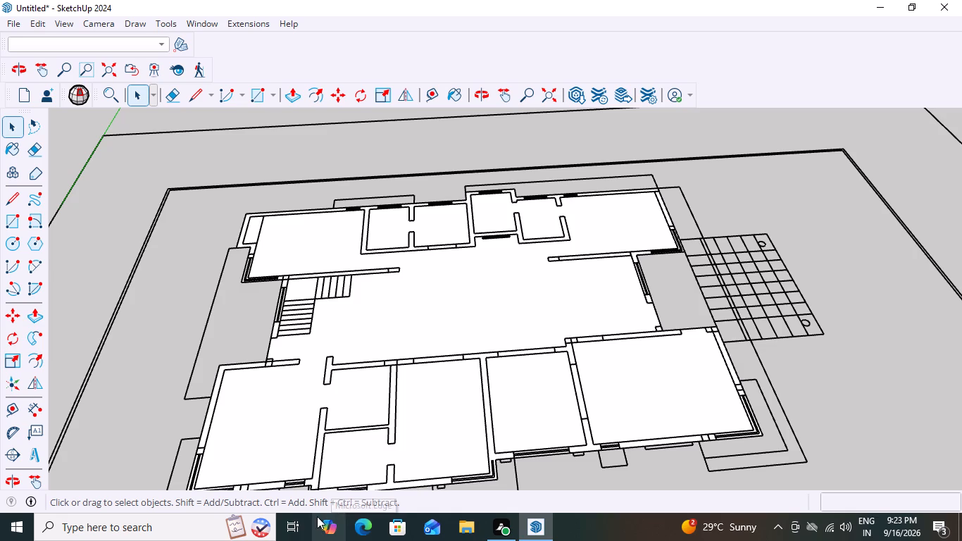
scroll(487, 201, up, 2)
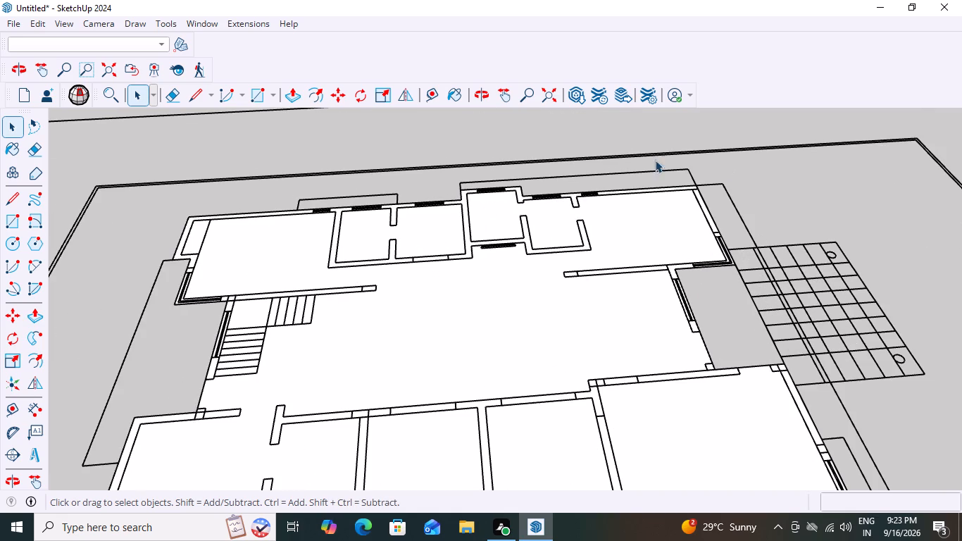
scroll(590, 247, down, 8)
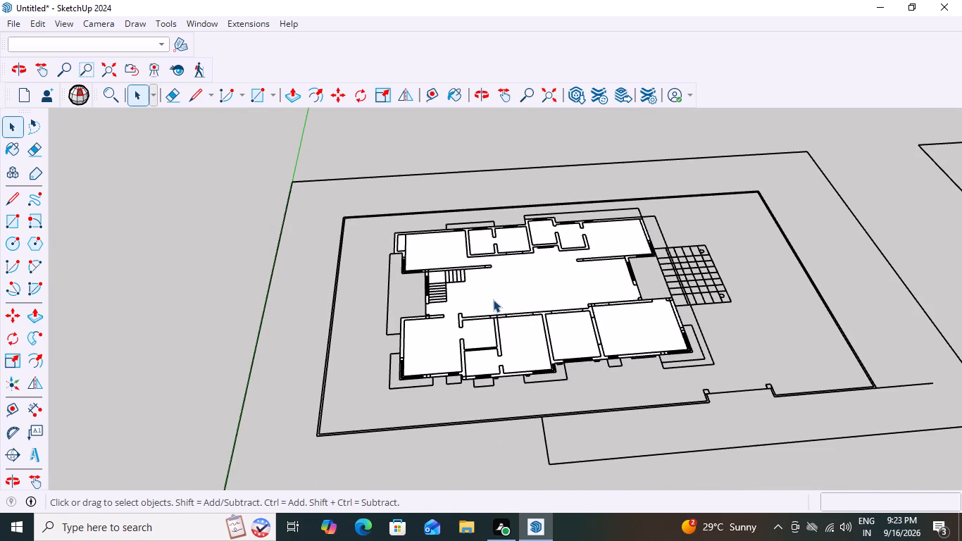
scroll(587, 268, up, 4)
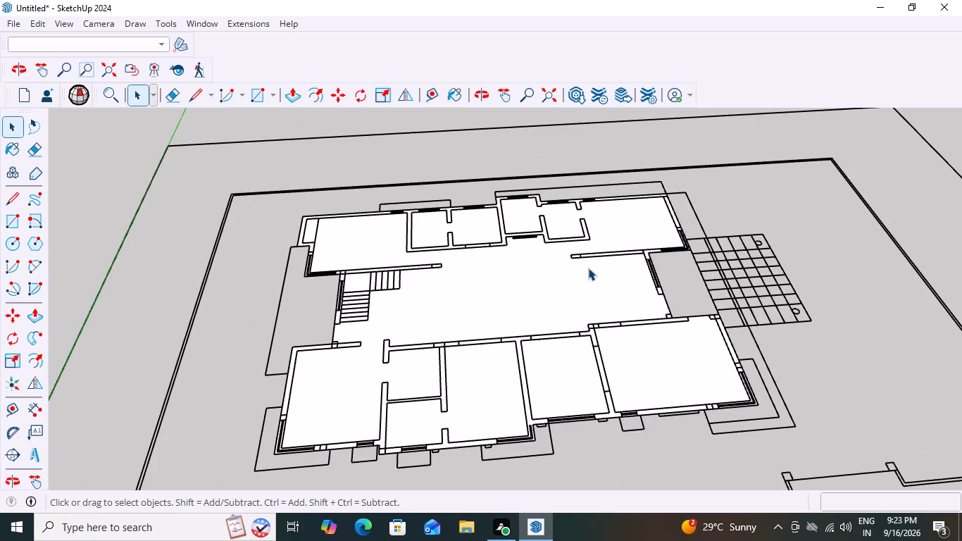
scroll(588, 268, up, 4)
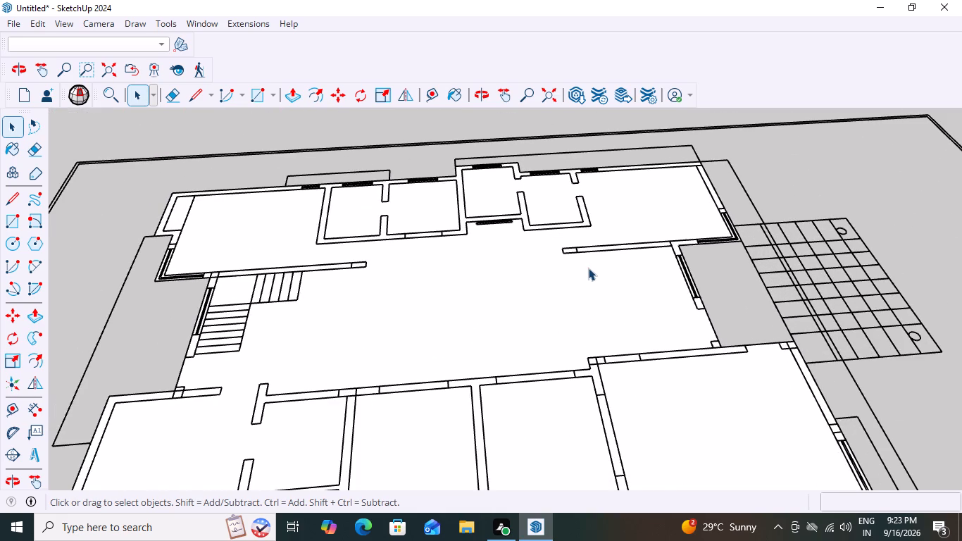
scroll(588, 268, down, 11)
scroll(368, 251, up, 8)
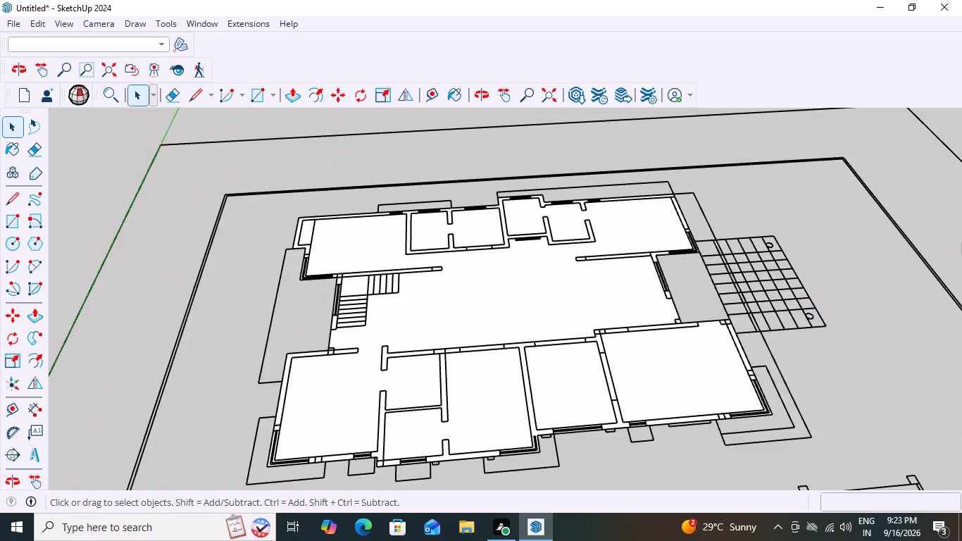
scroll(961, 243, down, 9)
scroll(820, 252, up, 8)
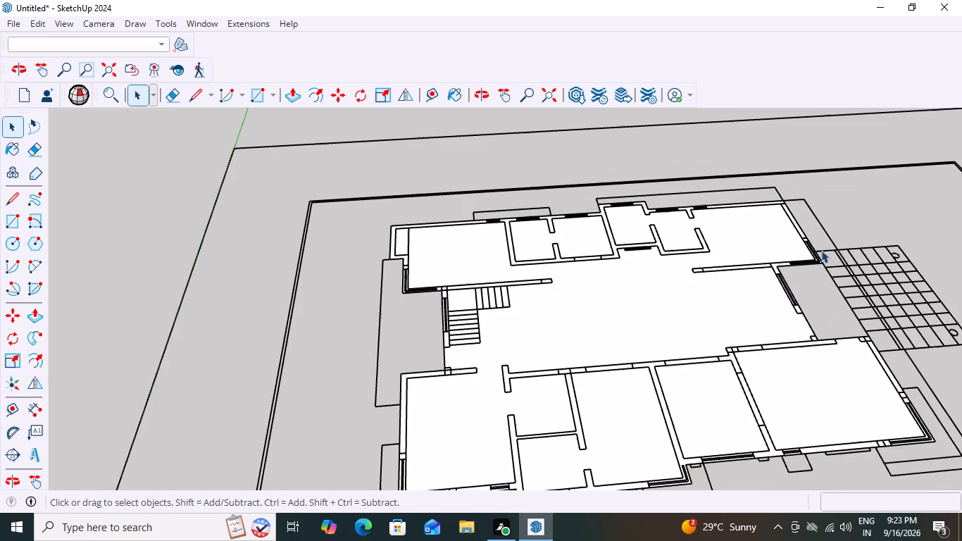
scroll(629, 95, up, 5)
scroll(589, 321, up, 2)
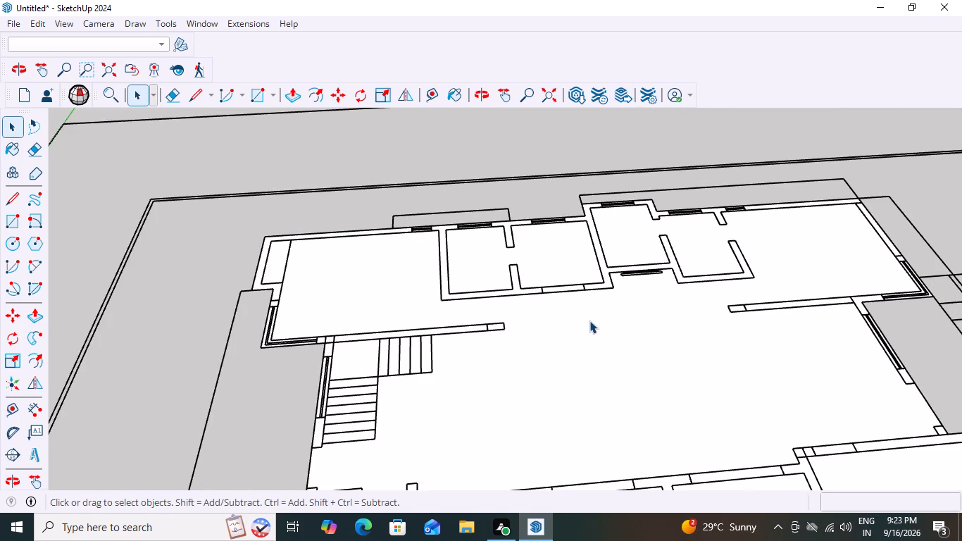
Undo the last four changes to the model.
key(ctrl+z)
key(ctrl+z)
scroll(589, 321, down, 17)
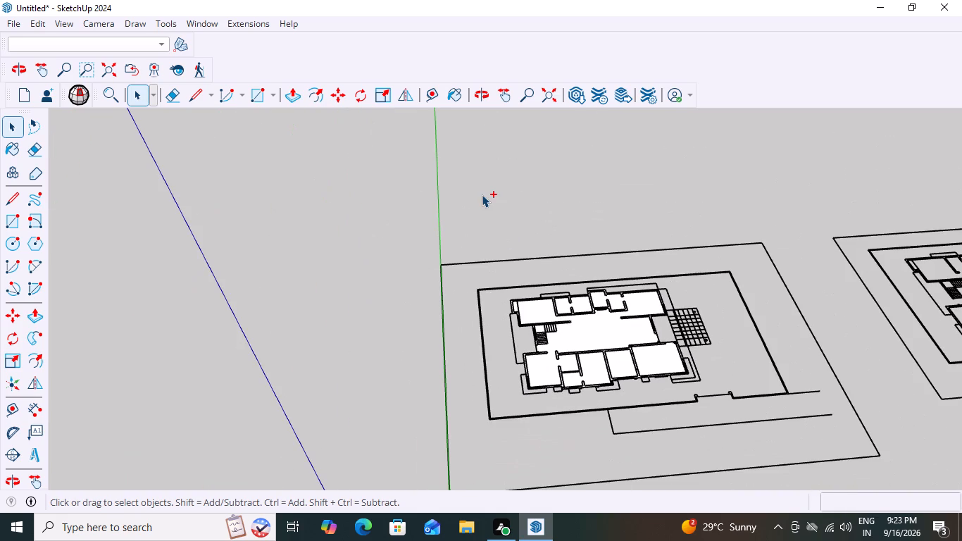
key(ctrl+z)
key(ctrl+z)
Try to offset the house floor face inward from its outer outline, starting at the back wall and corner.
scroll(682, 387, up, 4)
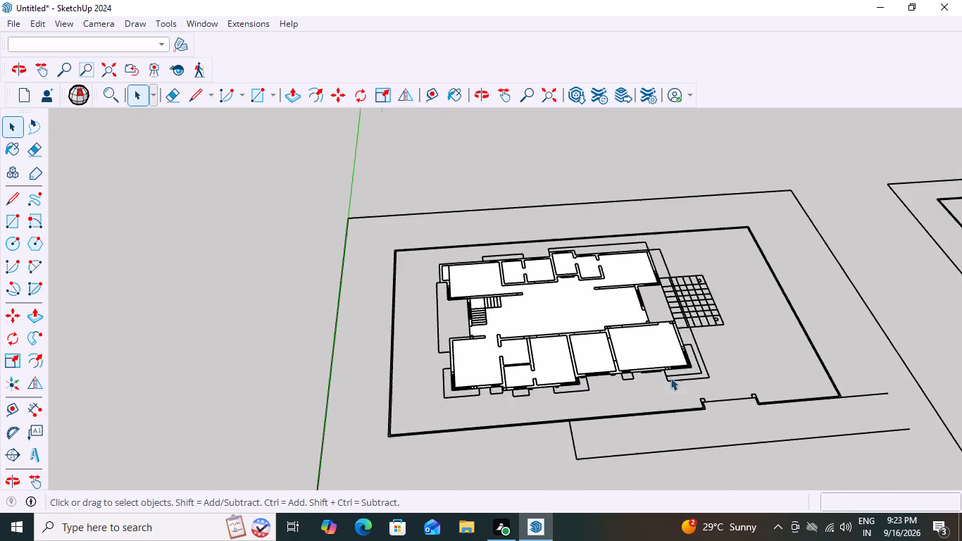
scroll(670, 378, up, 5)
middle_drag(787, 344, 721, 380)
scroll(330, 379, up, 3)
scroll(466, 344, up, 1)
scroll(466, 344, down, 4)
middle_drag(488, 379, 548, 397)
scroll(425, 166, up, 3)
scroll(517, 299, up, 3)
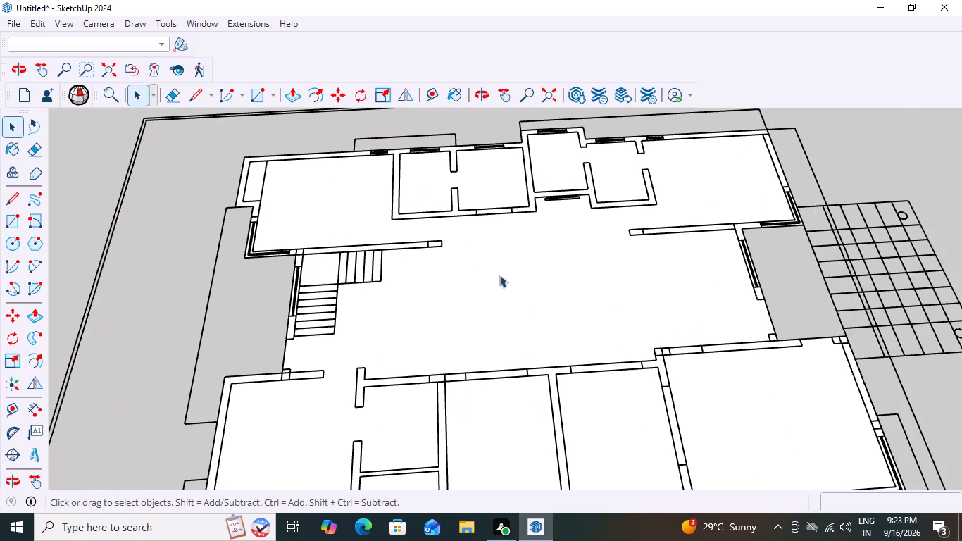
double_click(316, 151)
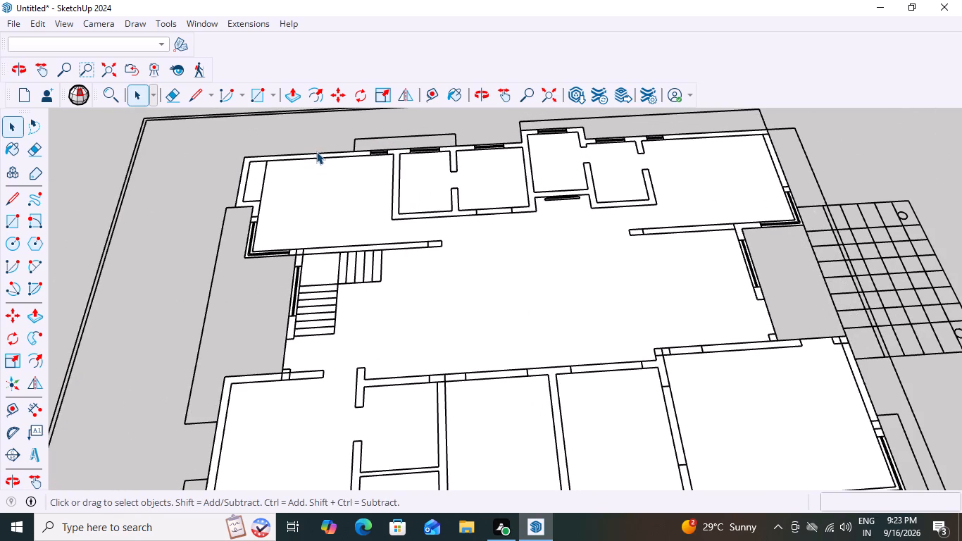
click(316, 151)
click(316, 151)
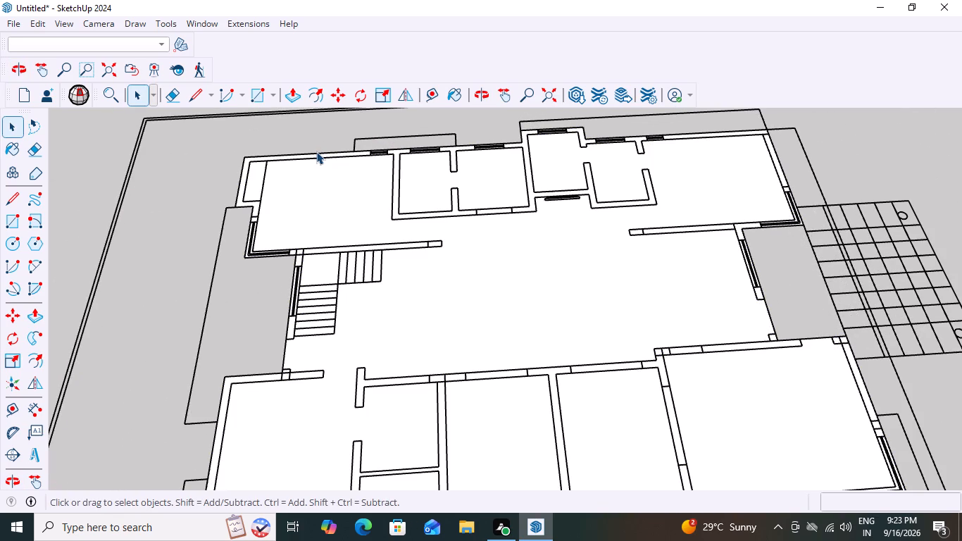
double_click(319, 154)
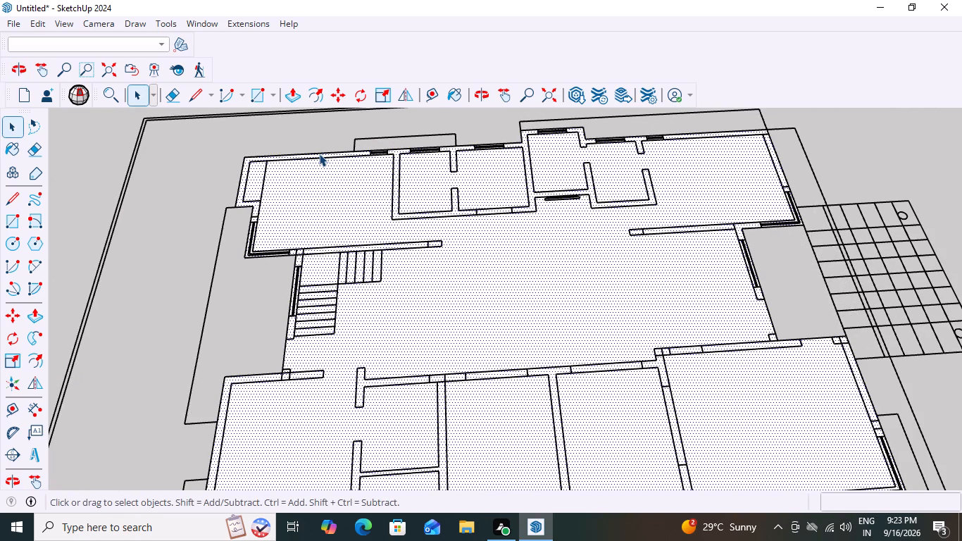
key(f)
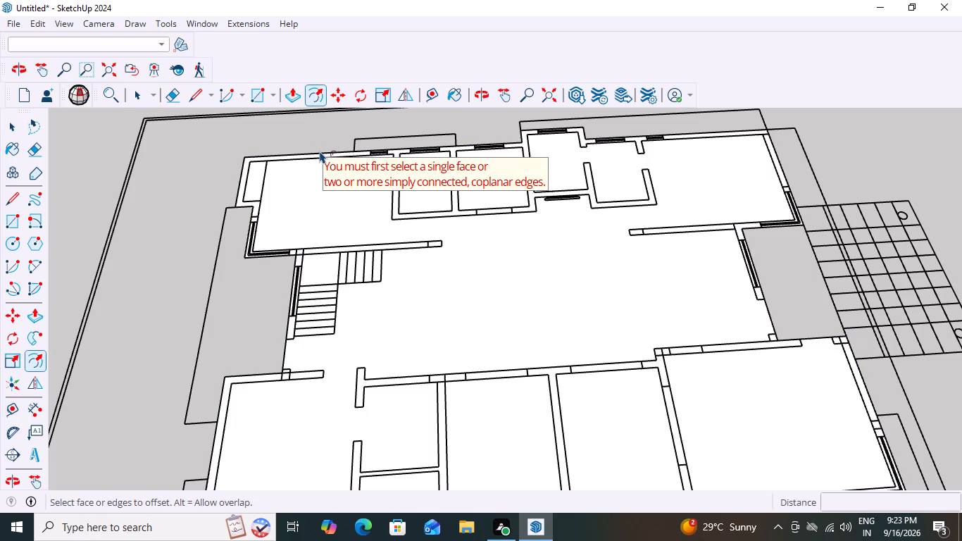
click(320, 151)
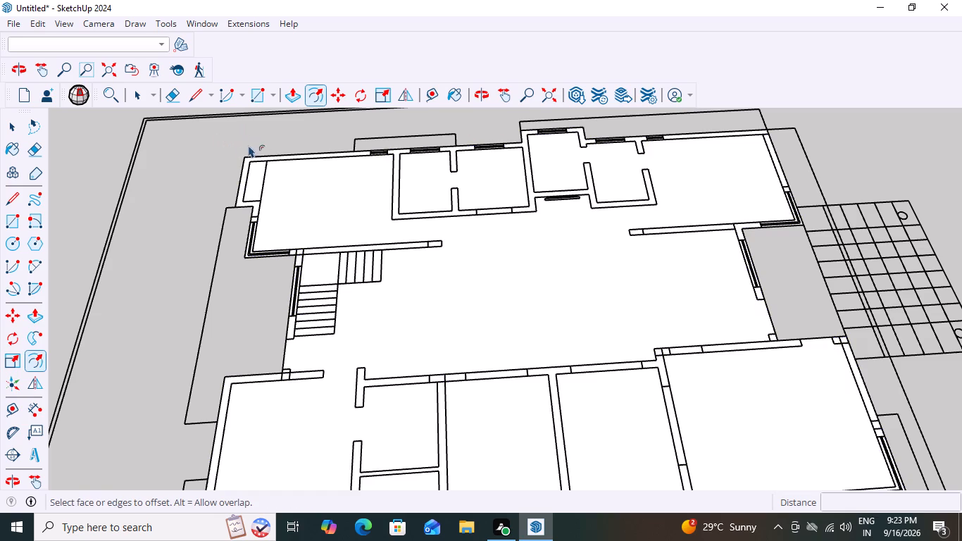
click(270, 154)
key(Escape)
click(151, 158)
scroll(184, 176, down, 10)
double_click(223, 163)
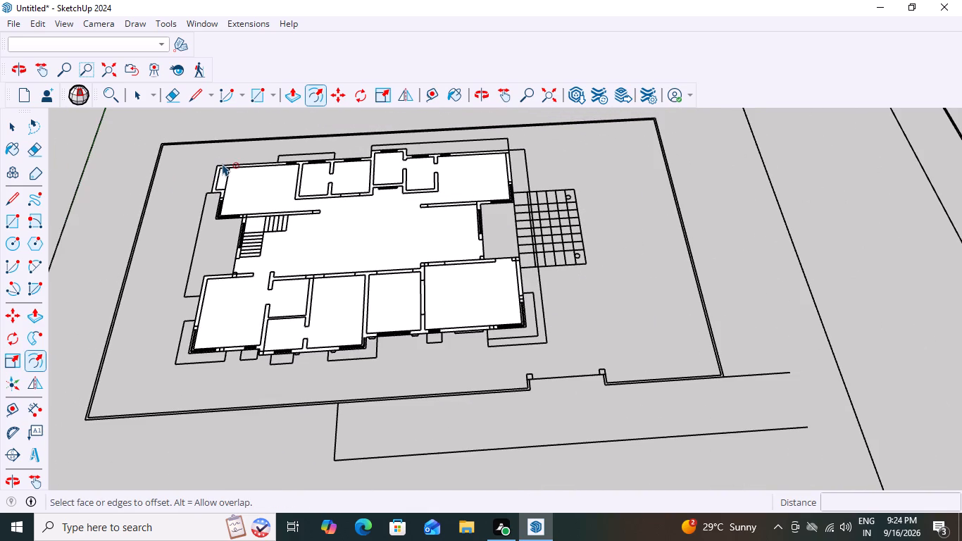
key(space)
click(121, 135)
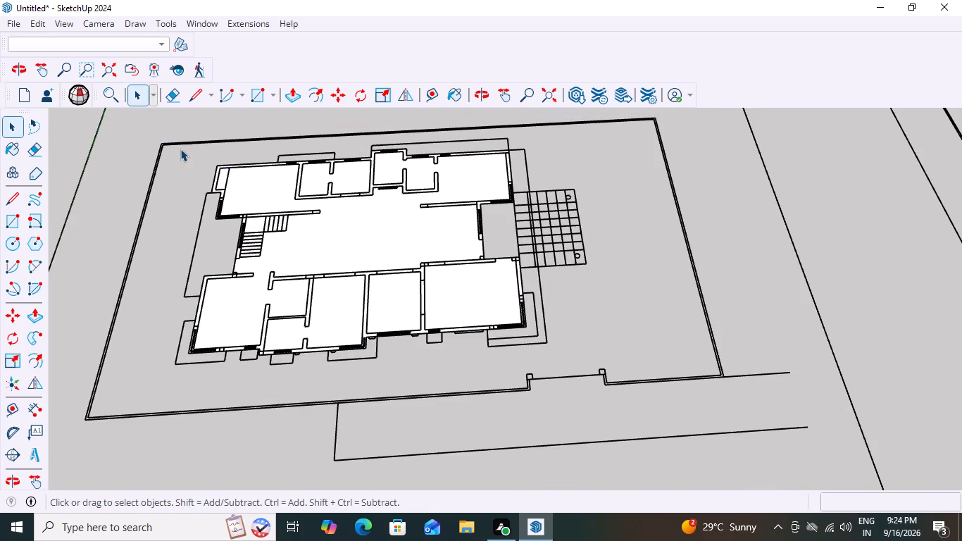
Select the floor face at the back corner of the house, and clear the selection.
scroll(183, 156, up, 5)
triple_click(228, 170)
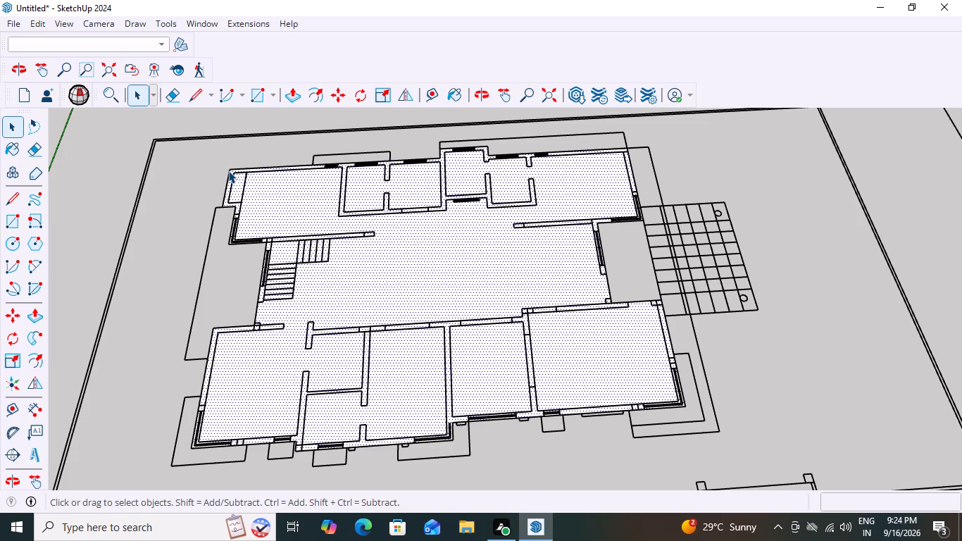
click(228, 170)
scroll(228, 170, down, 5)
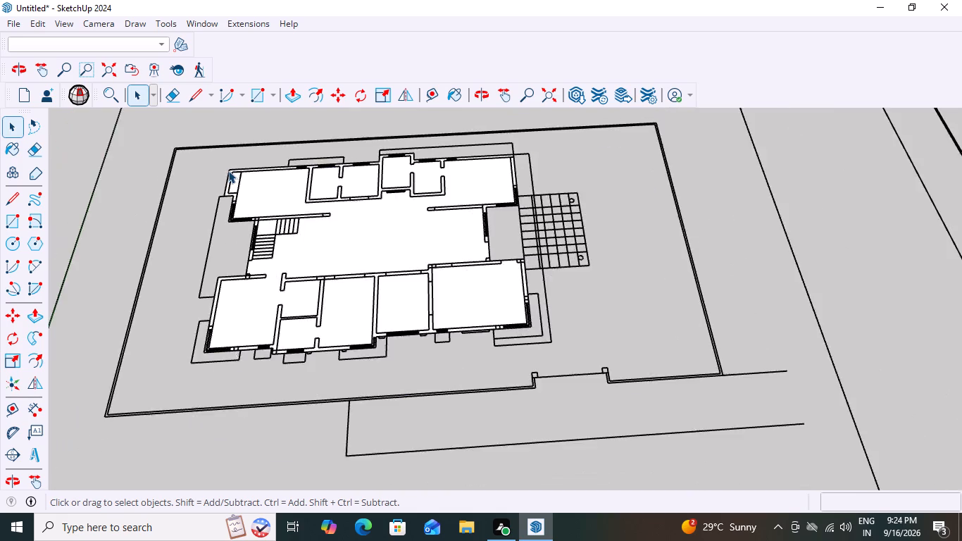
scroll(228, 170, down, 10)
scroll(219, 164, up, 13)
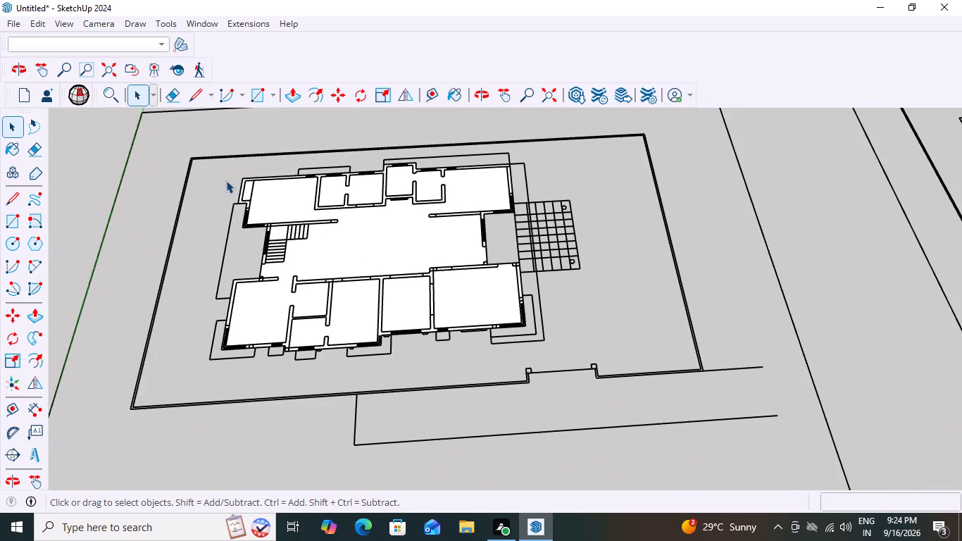
Offset the house's outer outline inward by 9" to form the exterior wall strip, and clear the selection.
double_click(242, 178)
click(242, 178)
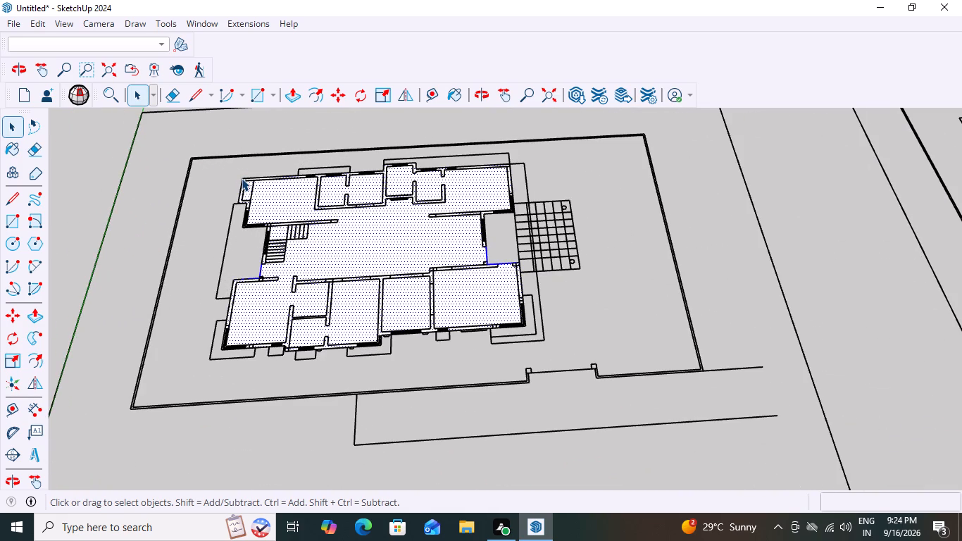
scroll(247, 160, down, 17)
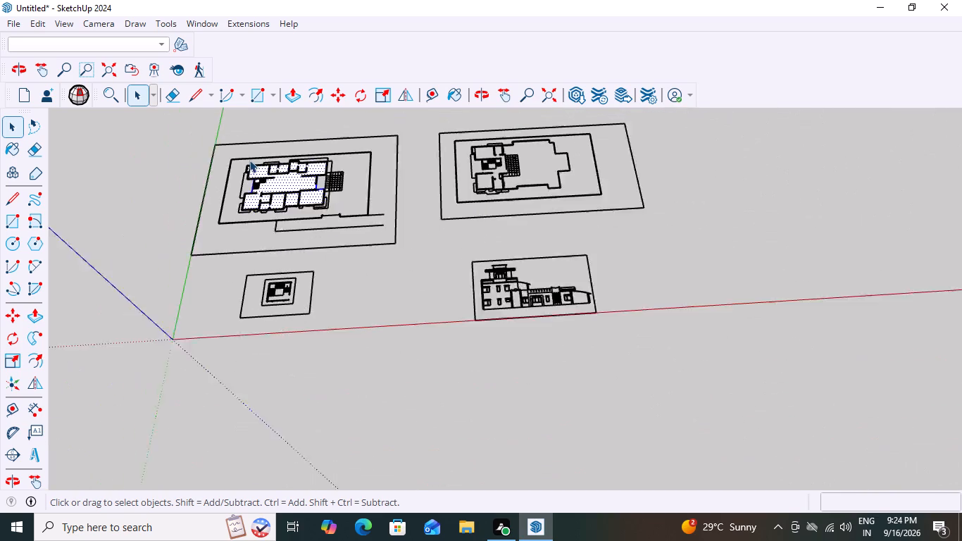
scroll(244, 150, up, 15)
scroll(244, 253, up, 7)
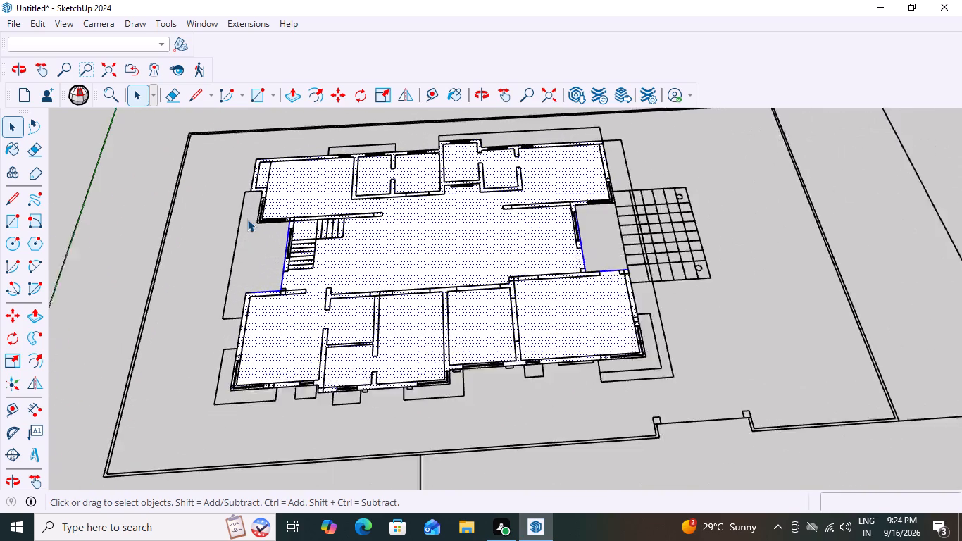
scroll(247, 219, up, 1)
triple_click(259, 155)
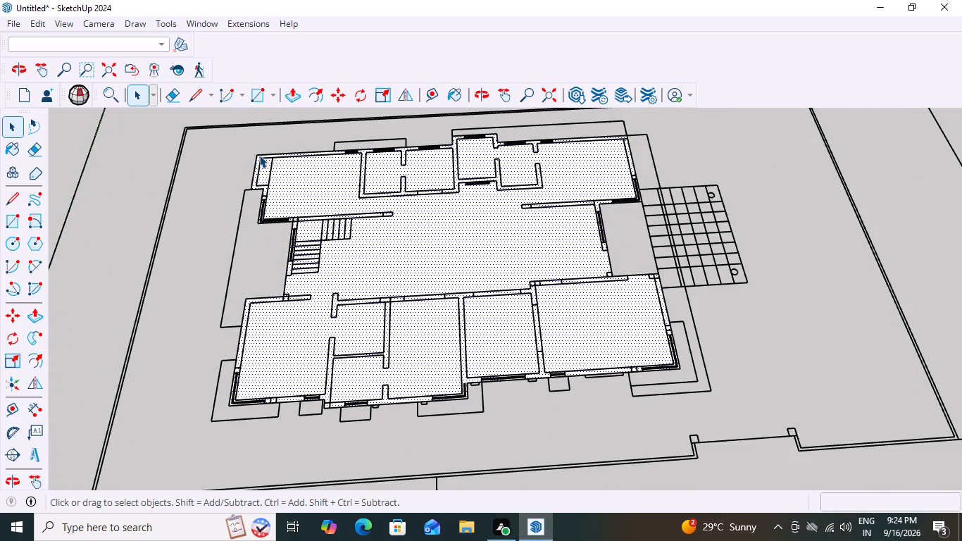
triple_click(259, 155)
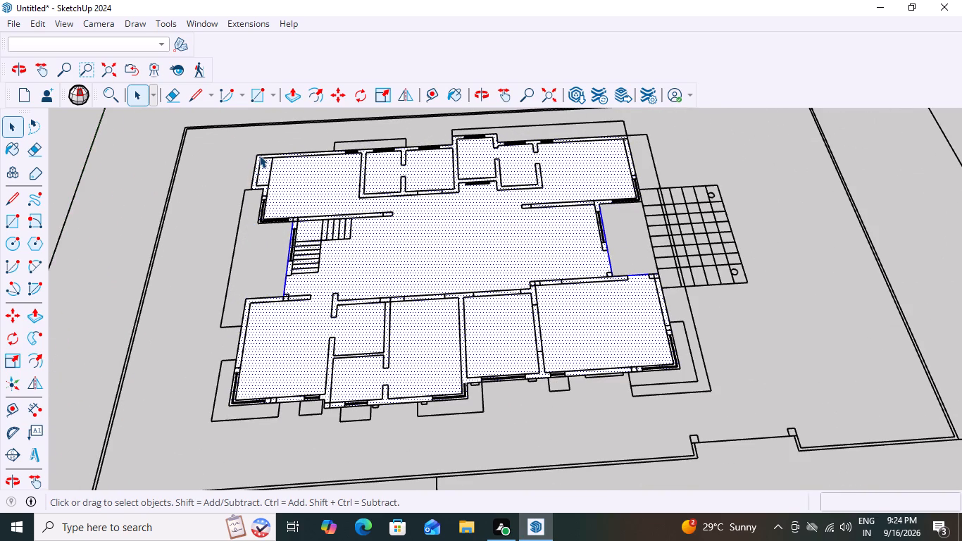
key(f)
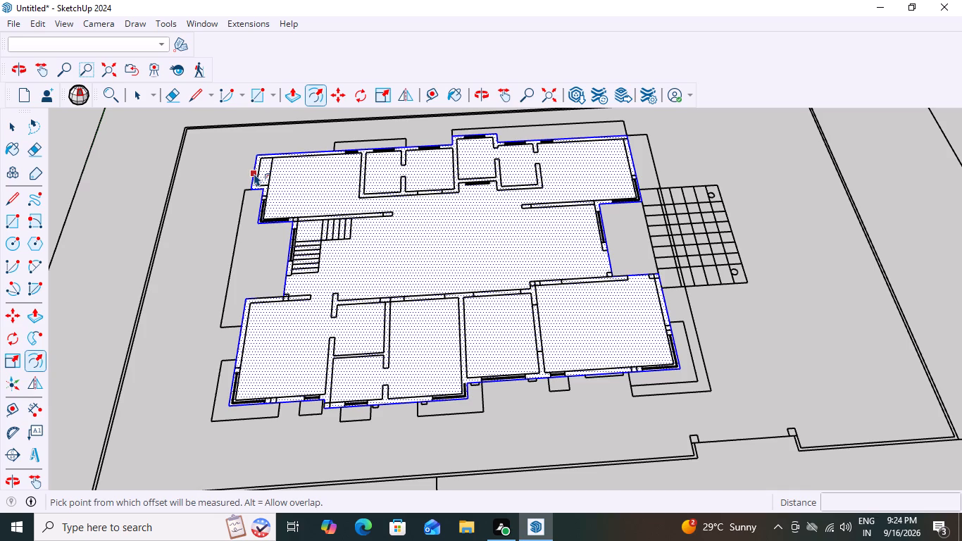
click(254, 173)
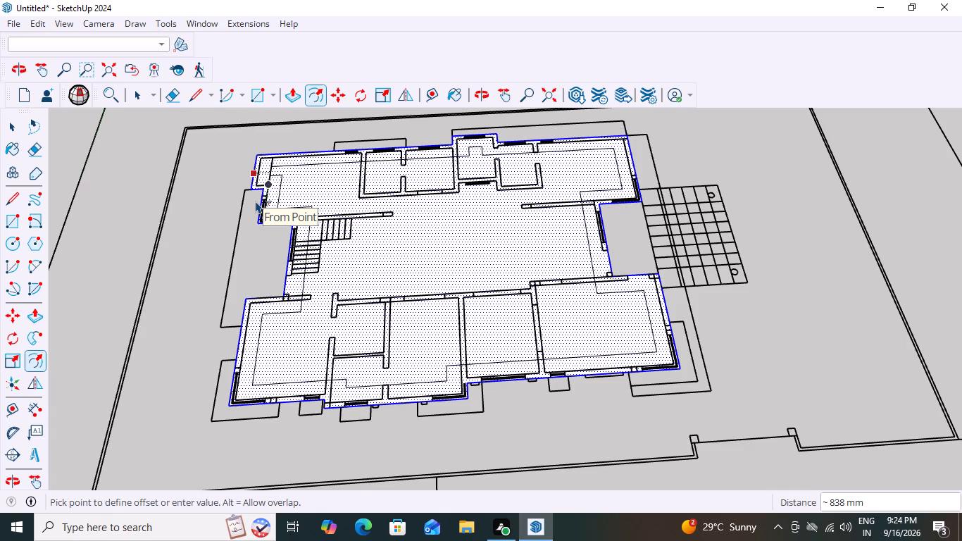
key(9)
key(shift+quotedbl)
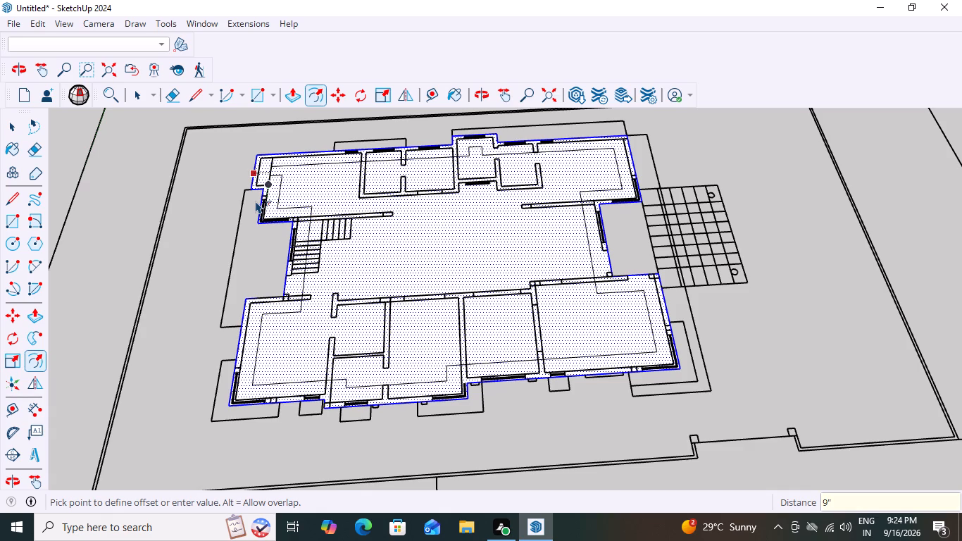
key(Return)
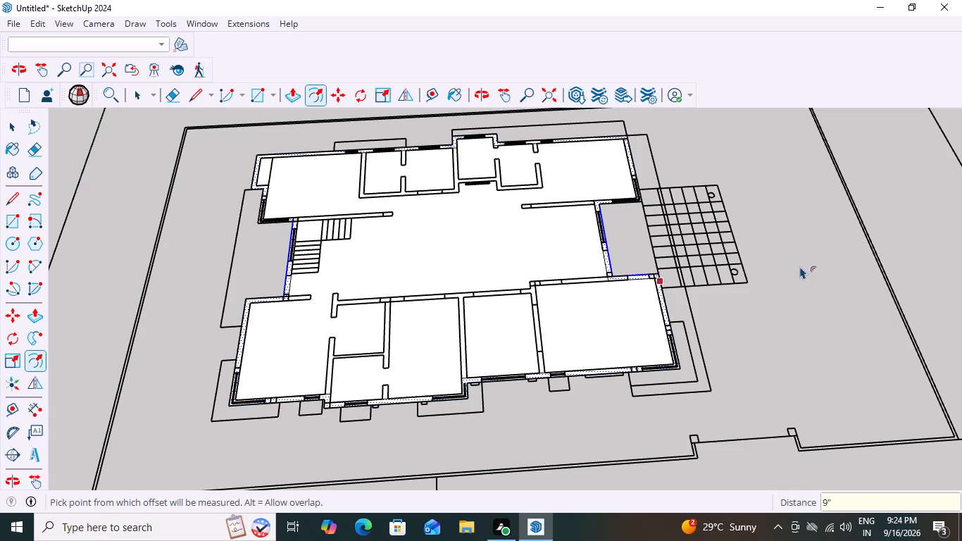
key(space)
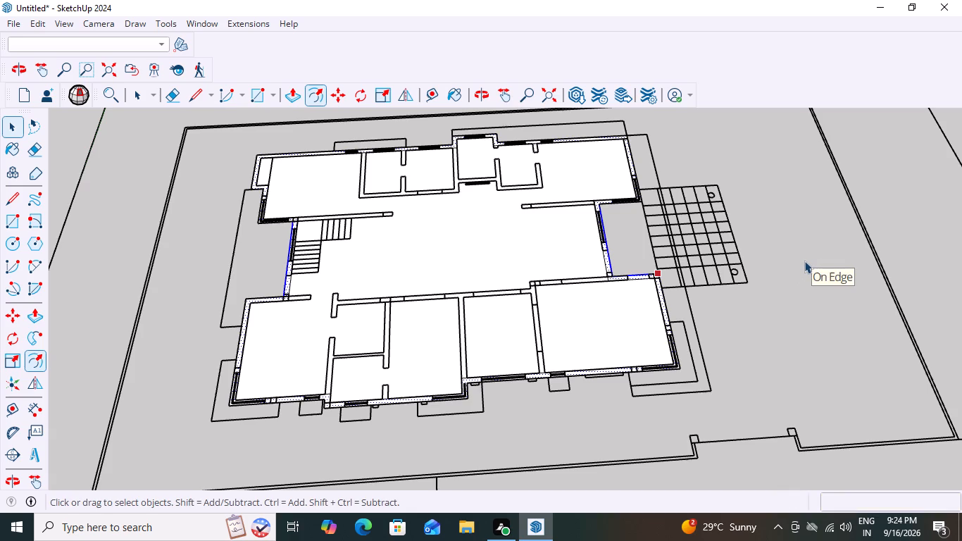
scroll(802, 261, down, 4)
scroll(665, 312, up, 6)
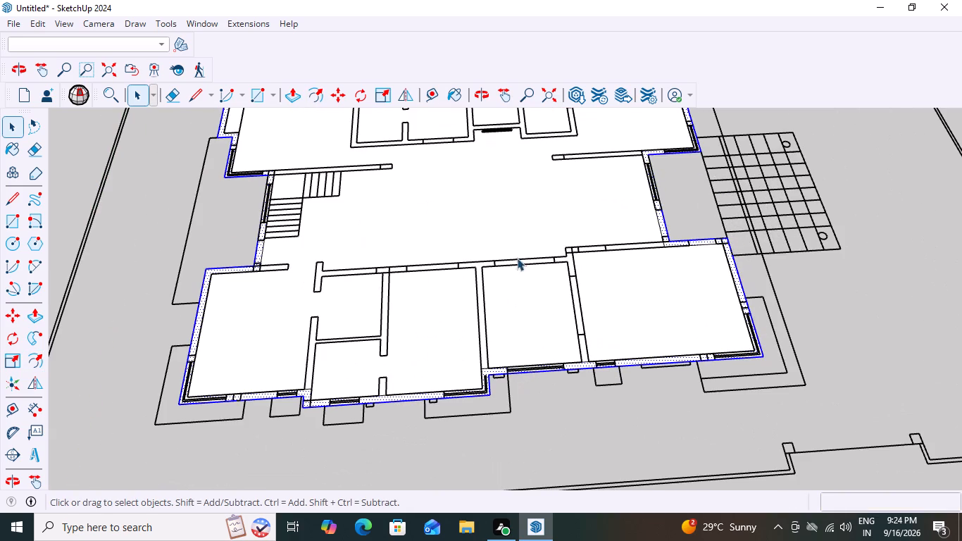
click(108, 201)
Select the floor face and its edge beside the staircase, check its extent across the rooms, and clear the selection.
scroll(195, 247, down, 3)
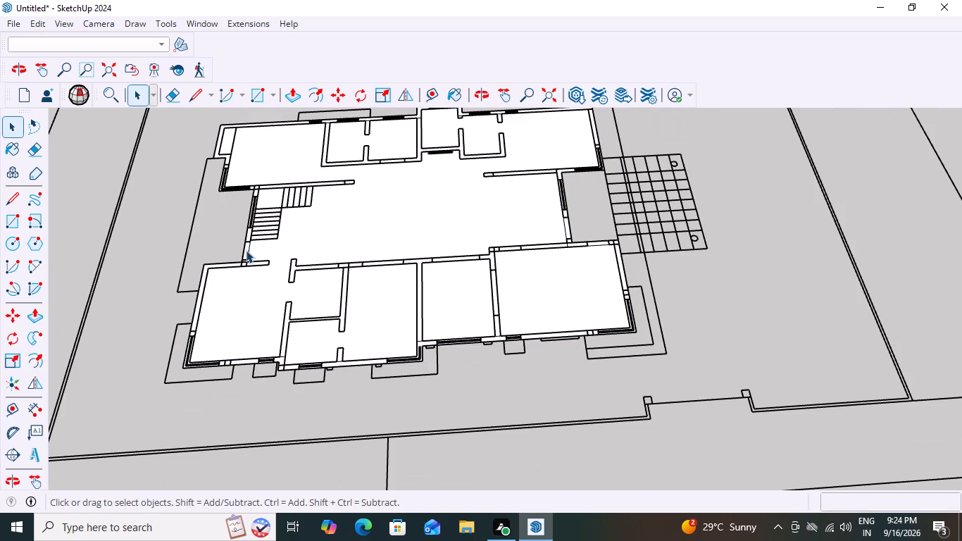
click(246, 249)
triple_click(245, 249)
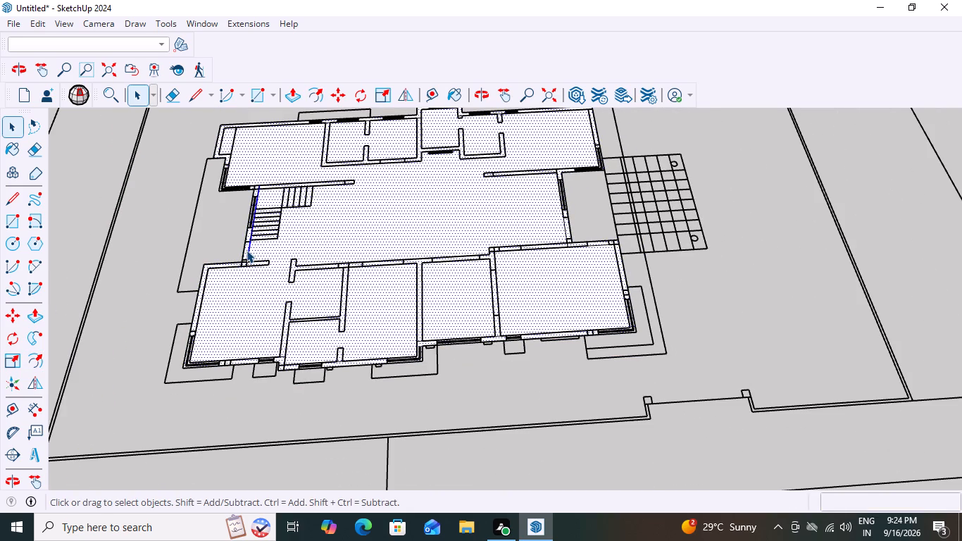
key(Escape)
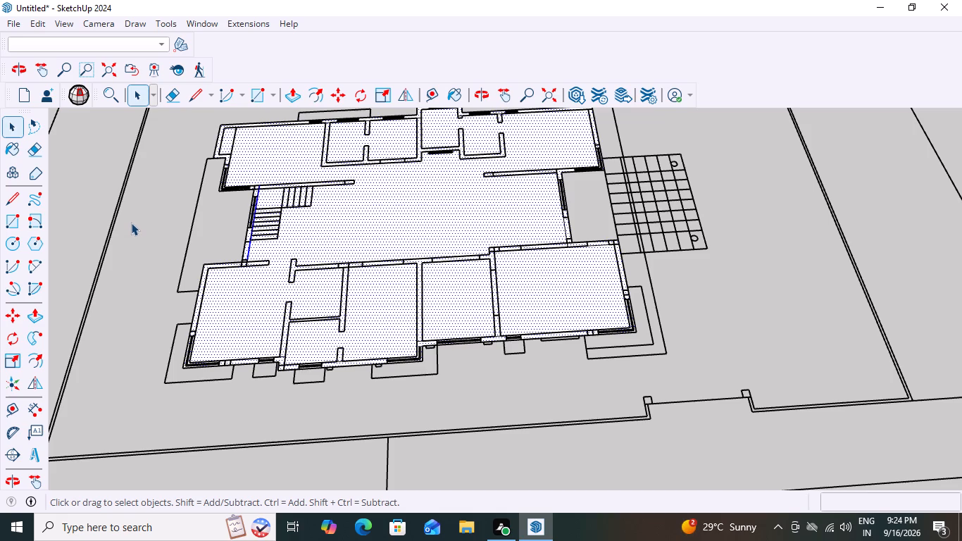
click(131, 219)
scroll(178, 313, up, 3)
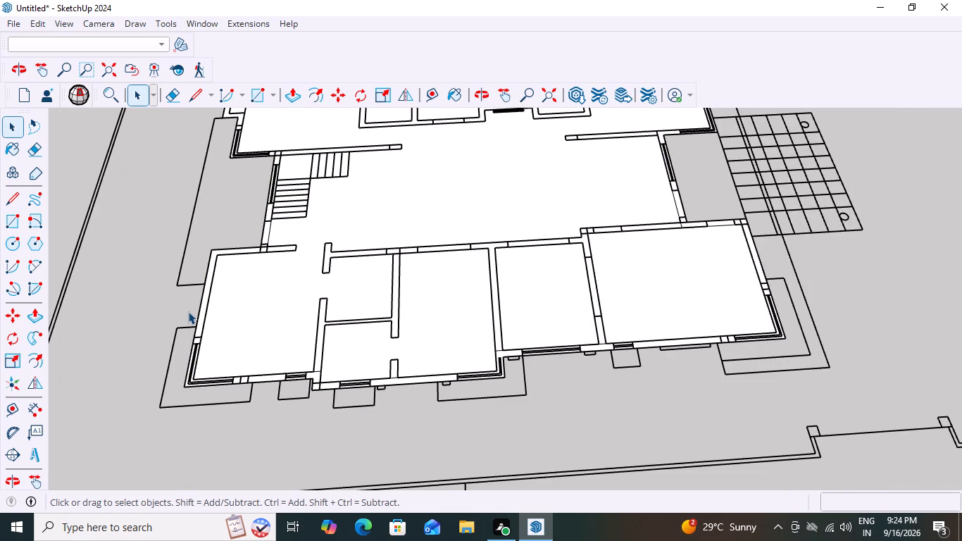
click(238, 292)
scroll(239, 292, down, 5)
scroll(239, 292, up, 2)
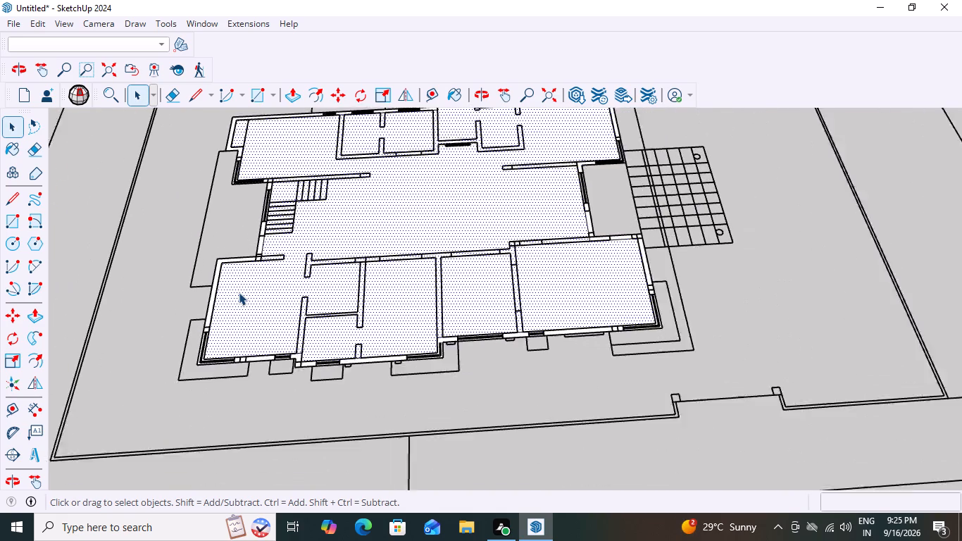
scroll(239, 292, up, 1)
scroll(239, 292, down, 4)
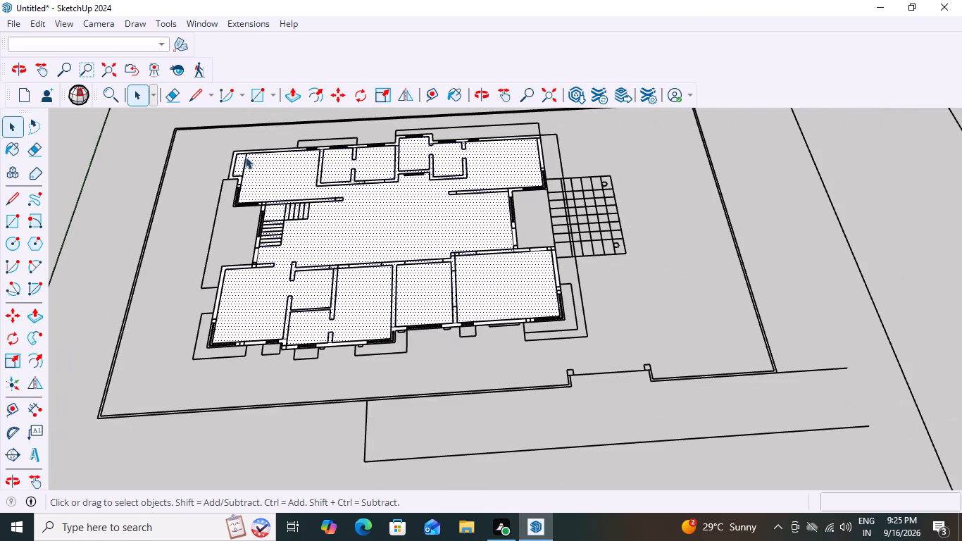
scroll(244, 149, up, 7)
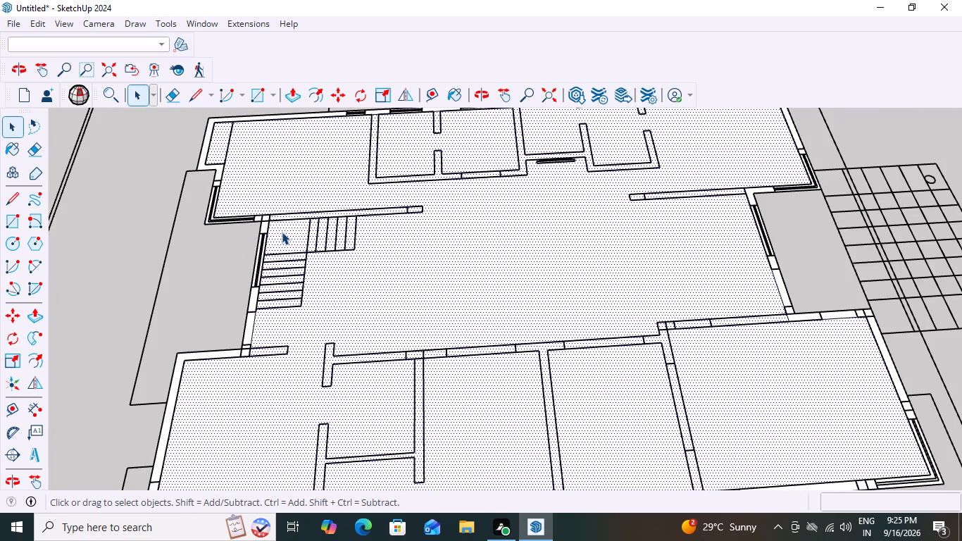
shift+click(351, 212)
click(143, 228)
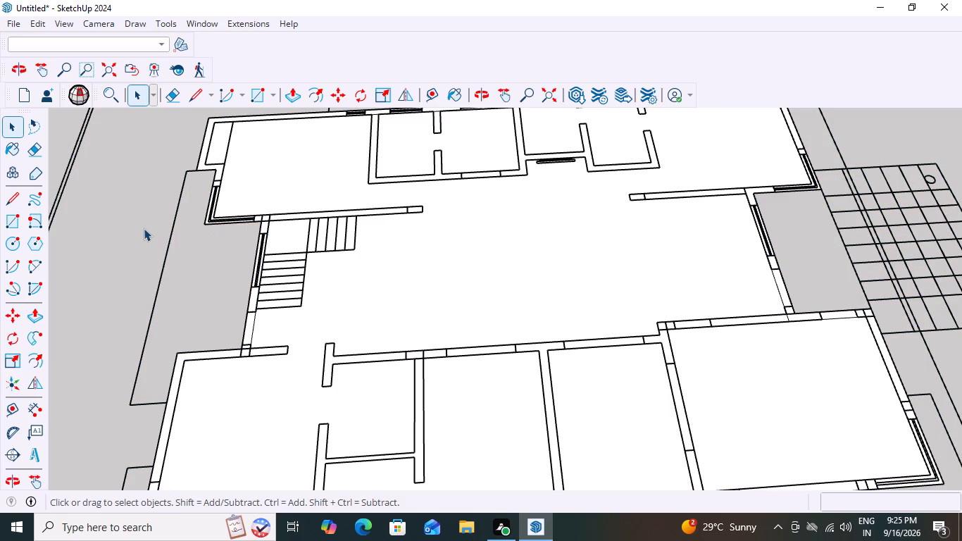
Select the hall floor face with its bounding edges, examine its border with the exterior wall strip, and clear the selection.
click(411, 293)
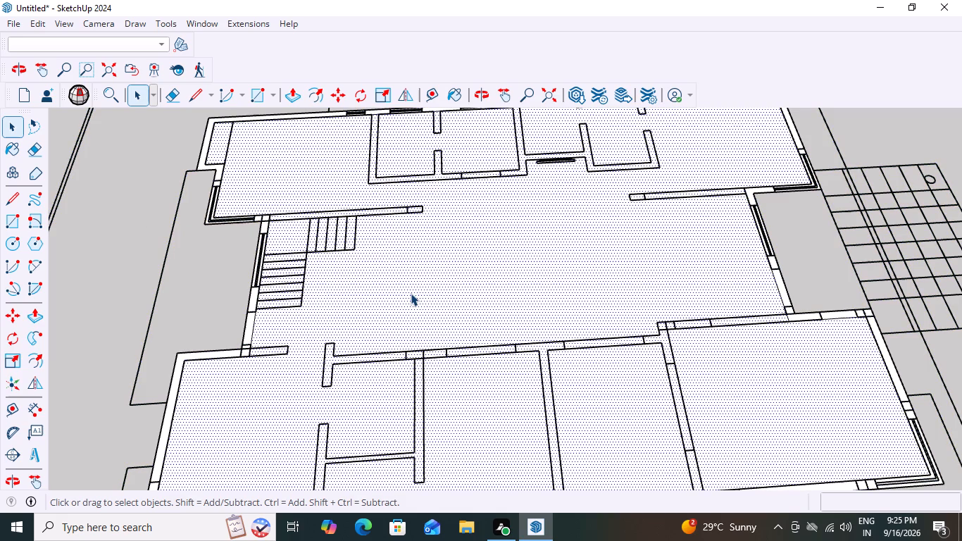
shift+click(408, 284)
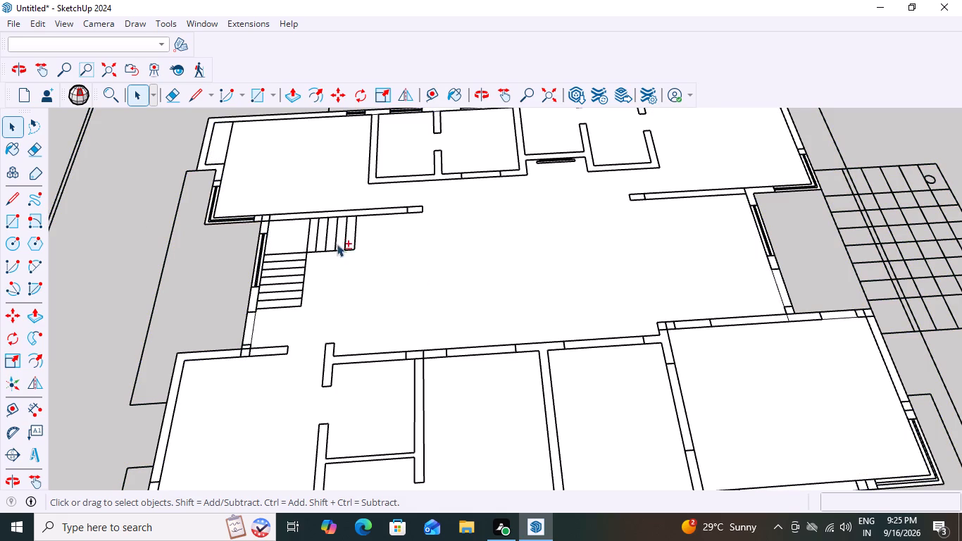
click(280, 215)
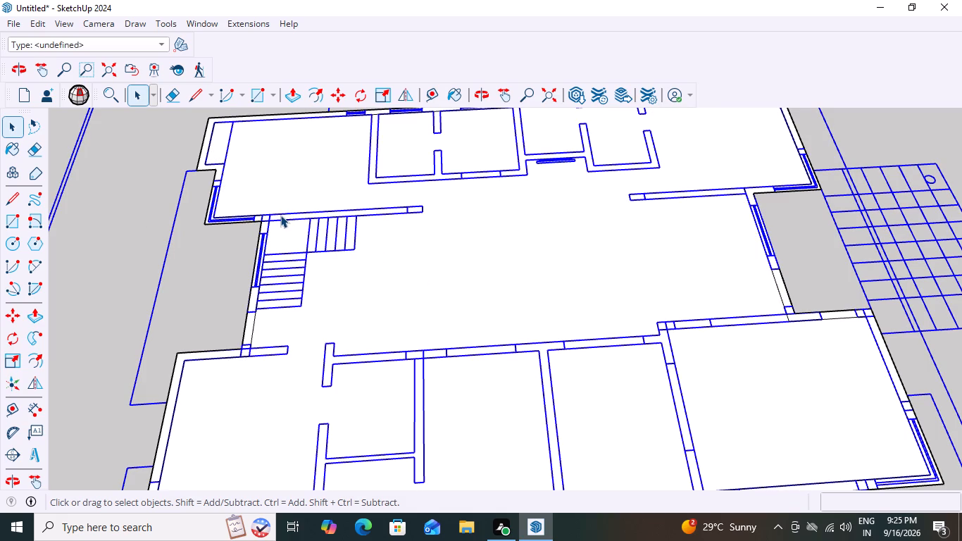
click(167, 225)
triple_click(391, 273)
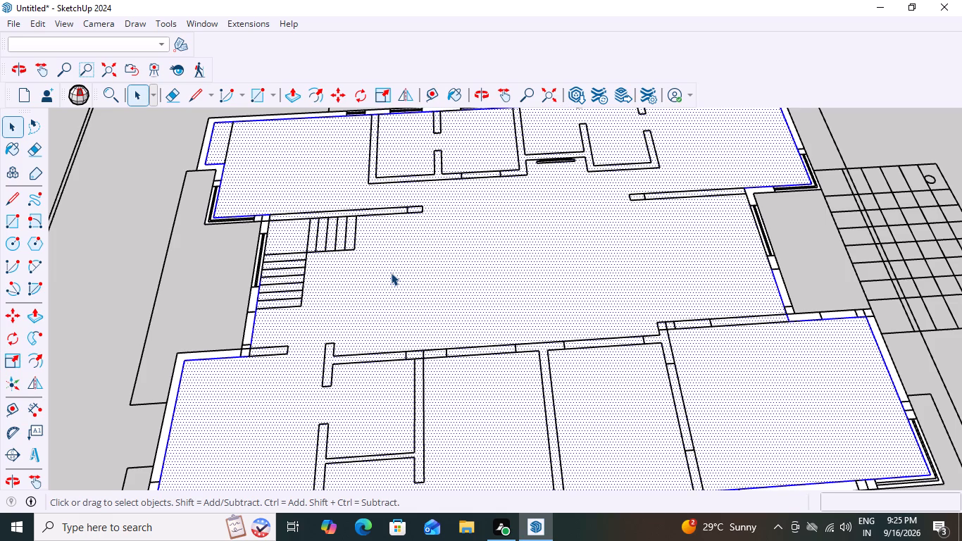
triple_click(391, 273)
scroll(394, 273, down, 10)
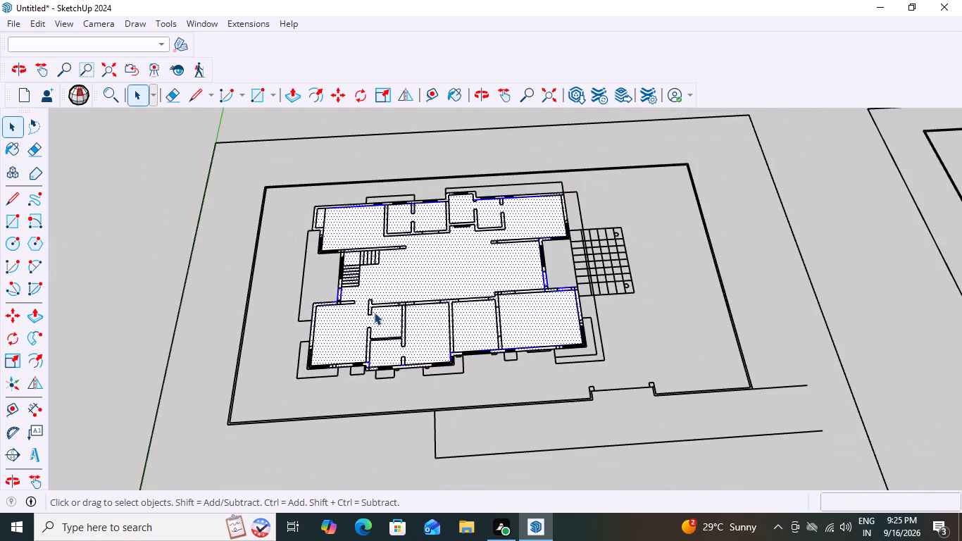
shift+scroll(345, 329, up, 13)
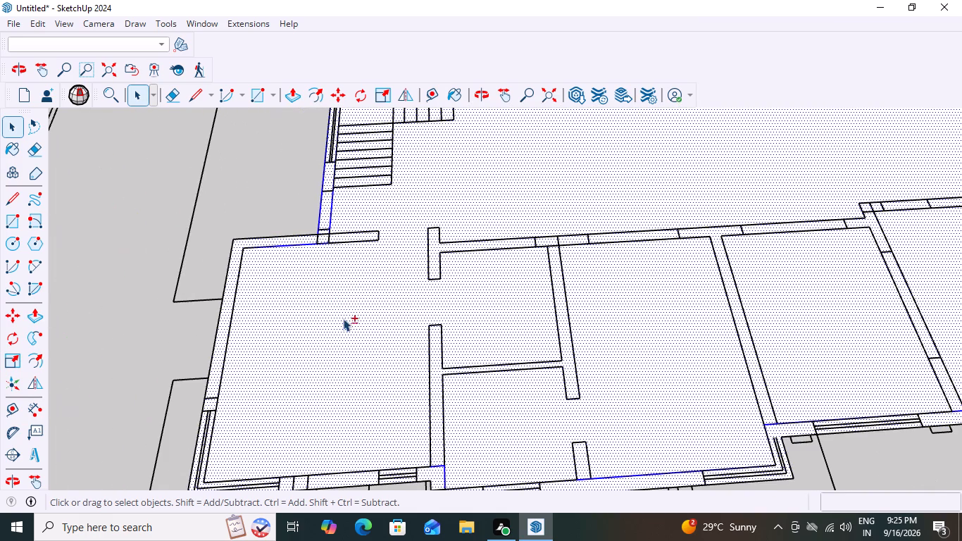
shift+click(266, 238)
shift+click(228, 281)
shift+click(228, 281)
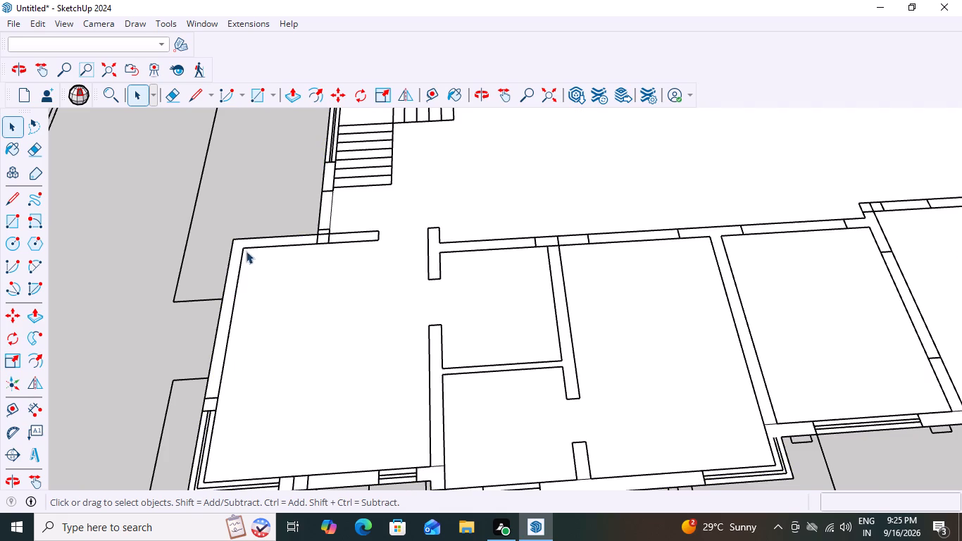
Select the exterior wall strip without the floor face, Push/Pull it up to a height of 10', and clear the selection.
scroll(255, 254, down, 5)
shift+click(254, 244)
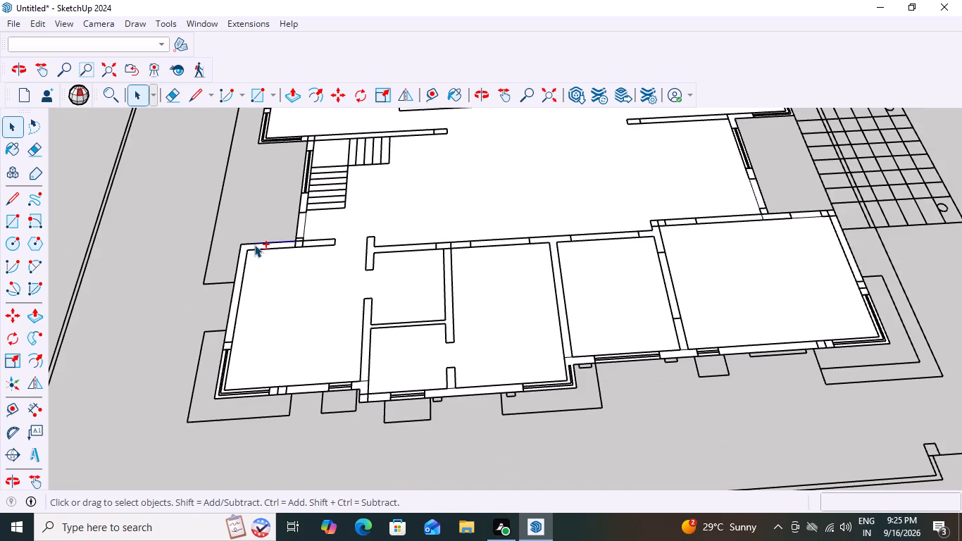
shift+double_click(254, 244)
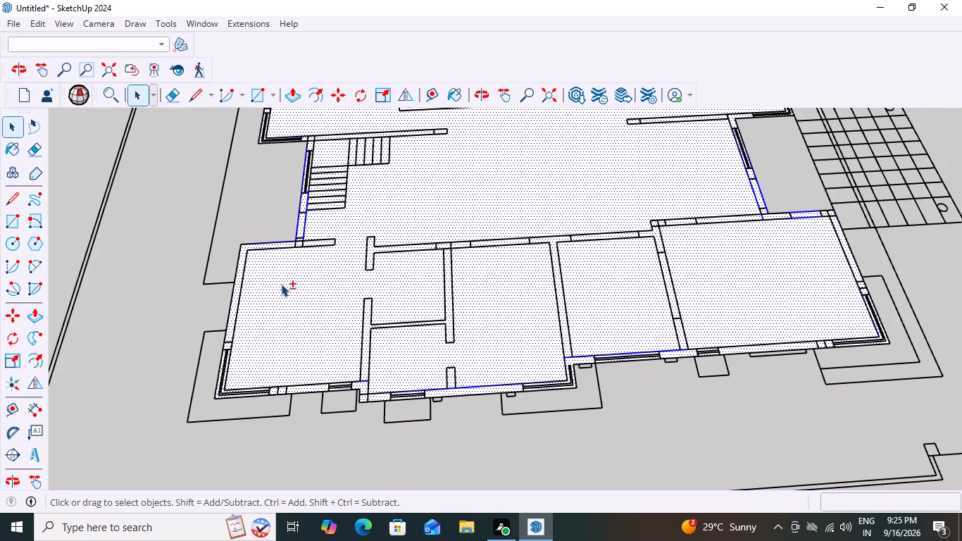
shift+click(281, 284)
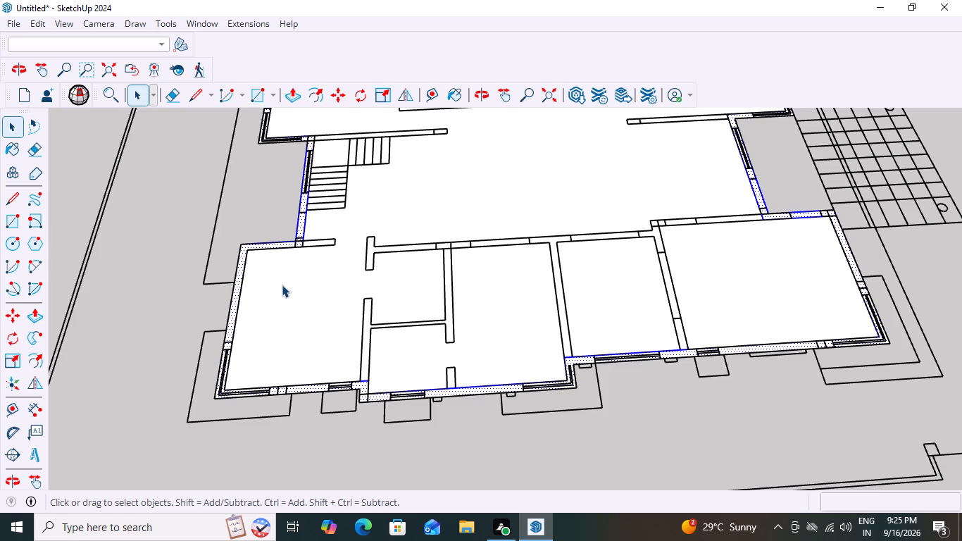
scroll(282, 285, down, 6)
scroll(278, 128, up, 7)
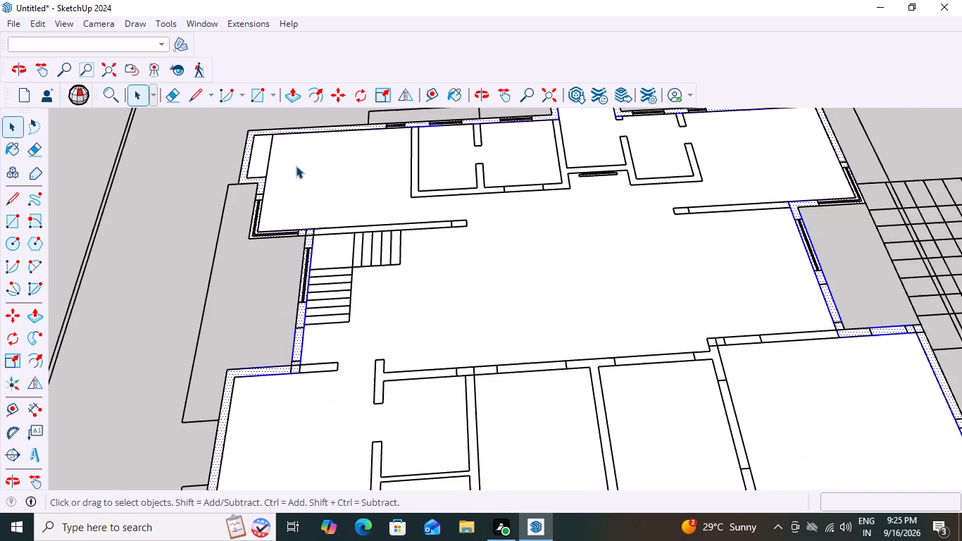
scroll(298, 110, up, 2)
scroll(311, 148, down, 17)
scroll(442, 144, up, 4)
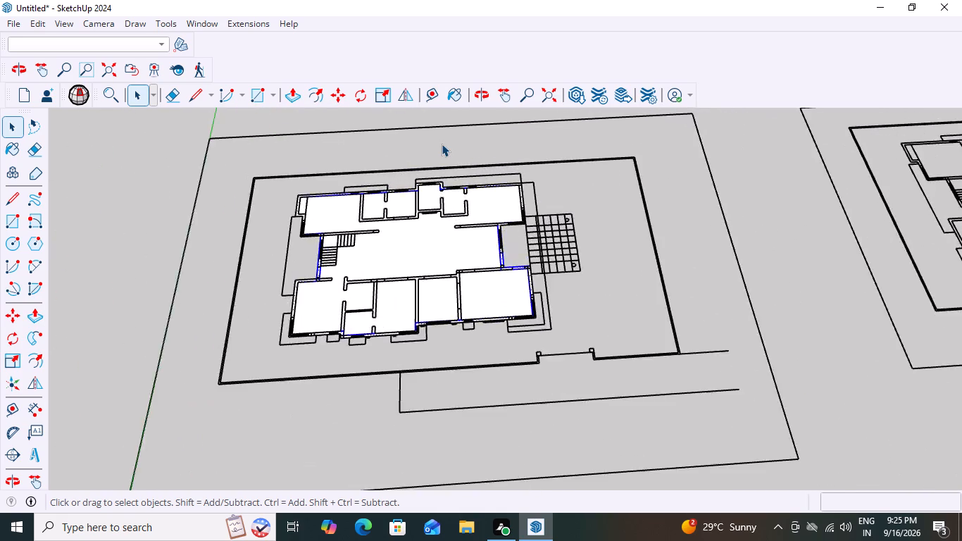
scroll(442, 144, up, 6)
key(p)
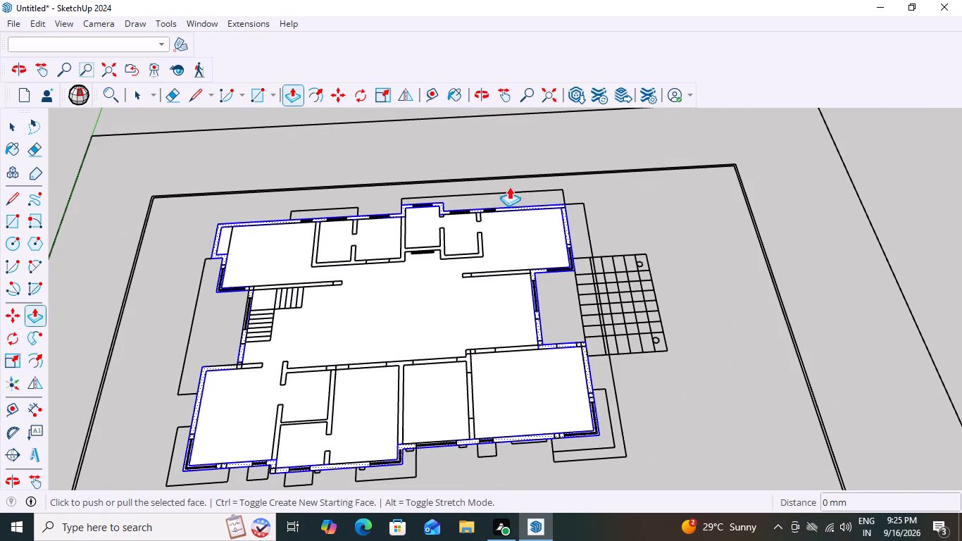
click(439, 193)
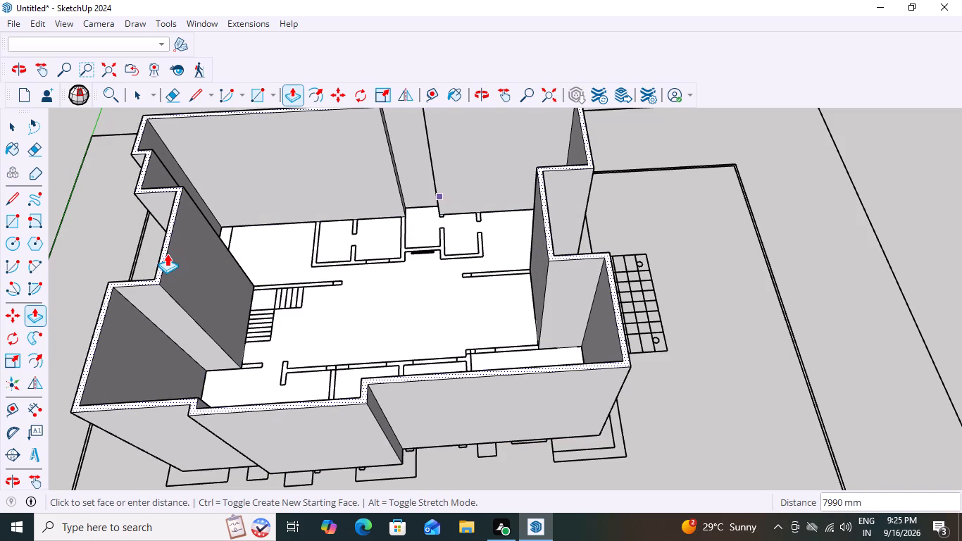
scroll(163, 255, down, 17)
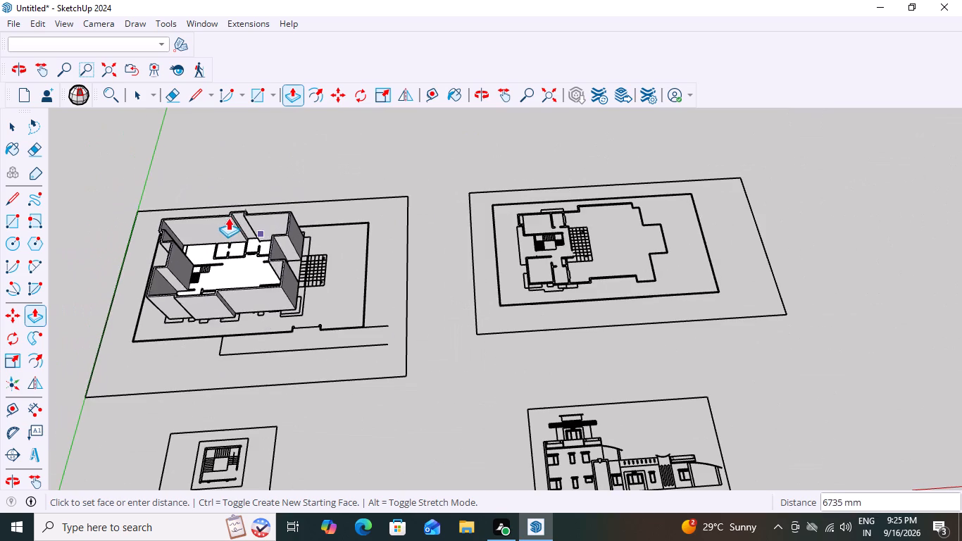
scroll(246, 218, down, 5)
middle_drag(242, 221, 326, 61)
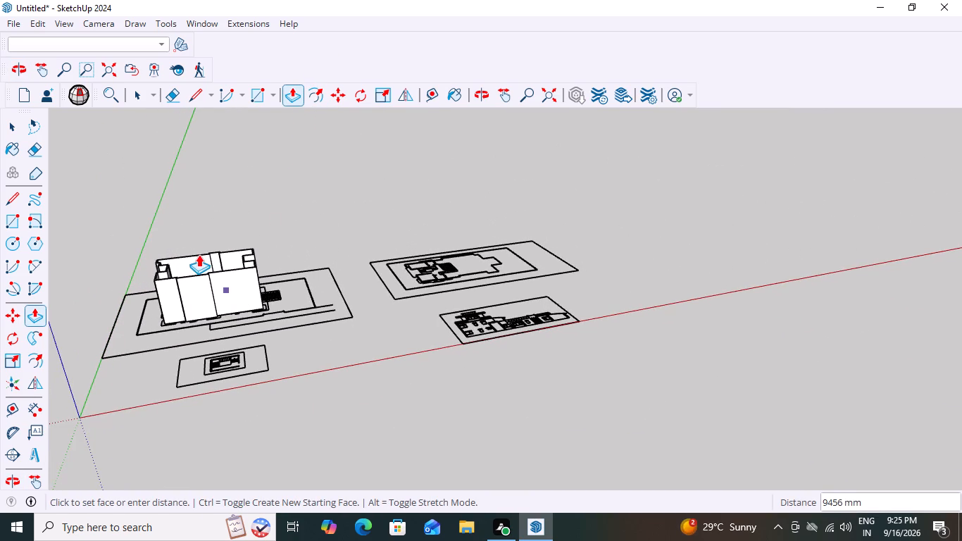
key(1)
key(0)
key(apostrophe)
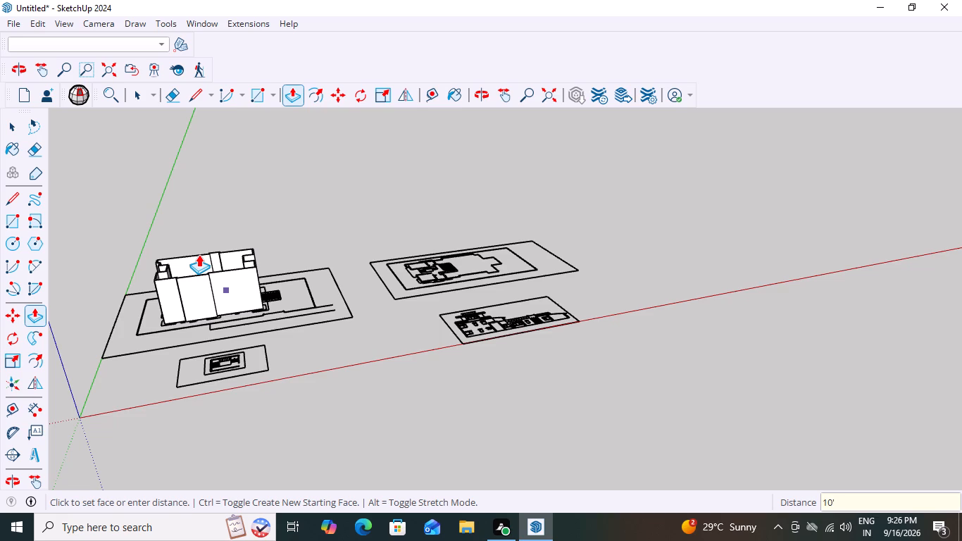
key(Return)
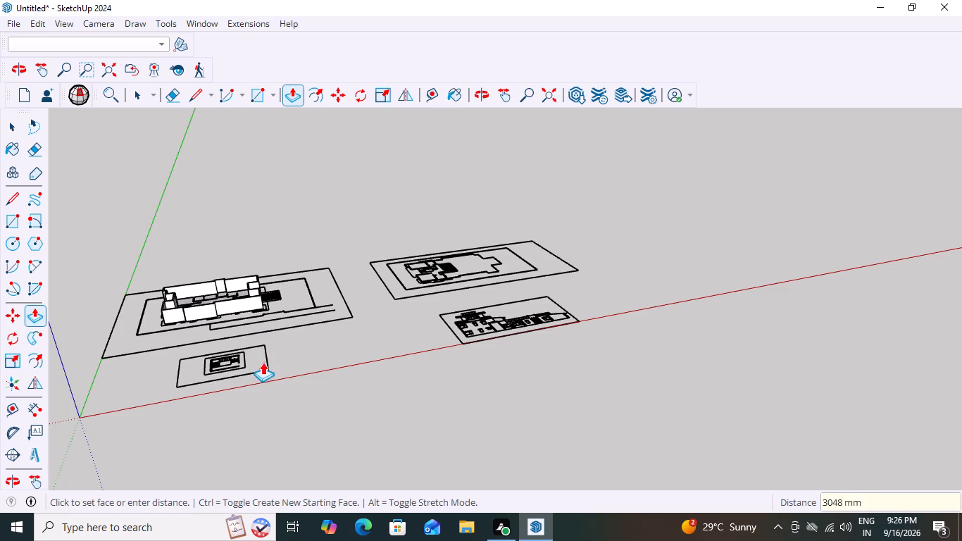
key(space)
click(418, 388)
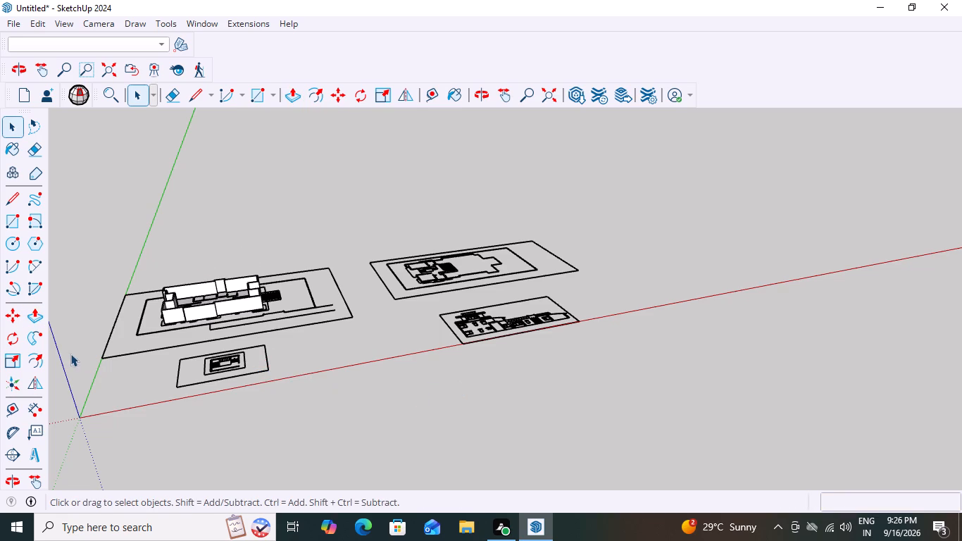
Measure the extruded exterior wall's height at the front facade's projecting corner with the Dimension tool, without placing a dimension.
middle_drag(275, 307, 210, 337)
scroll(189, 280, up, 13)
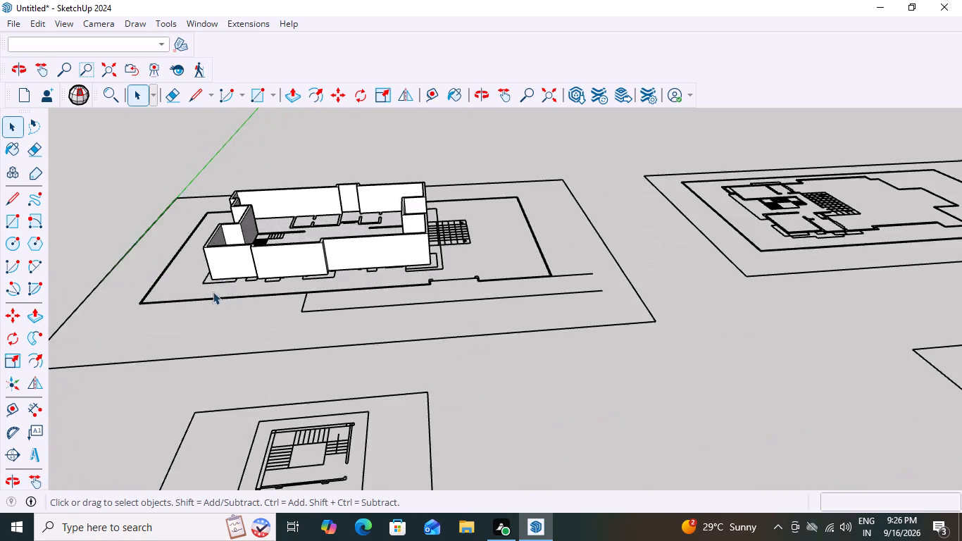
scroll(213, 292, up, 16)
scroll(375, 301, down, 14)
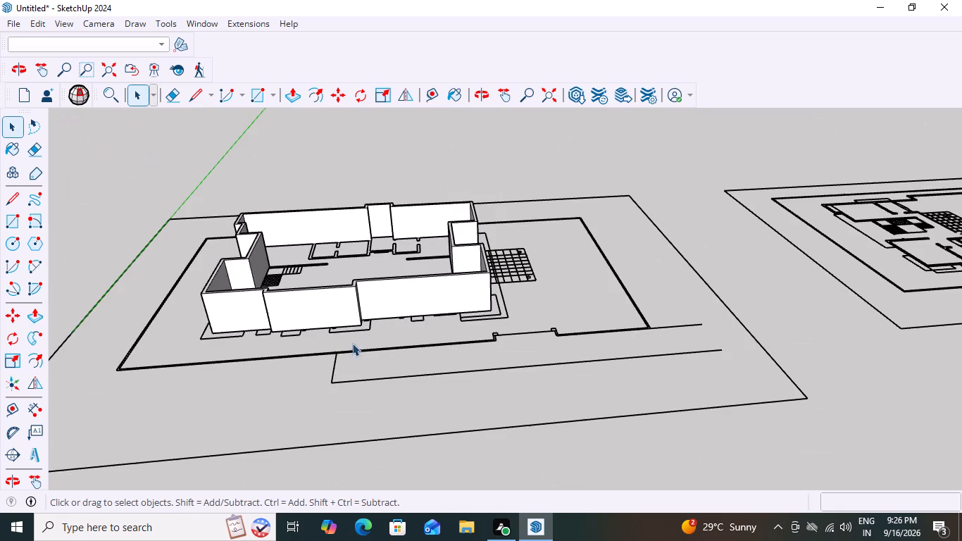
scroll(442, 270, down, 4)
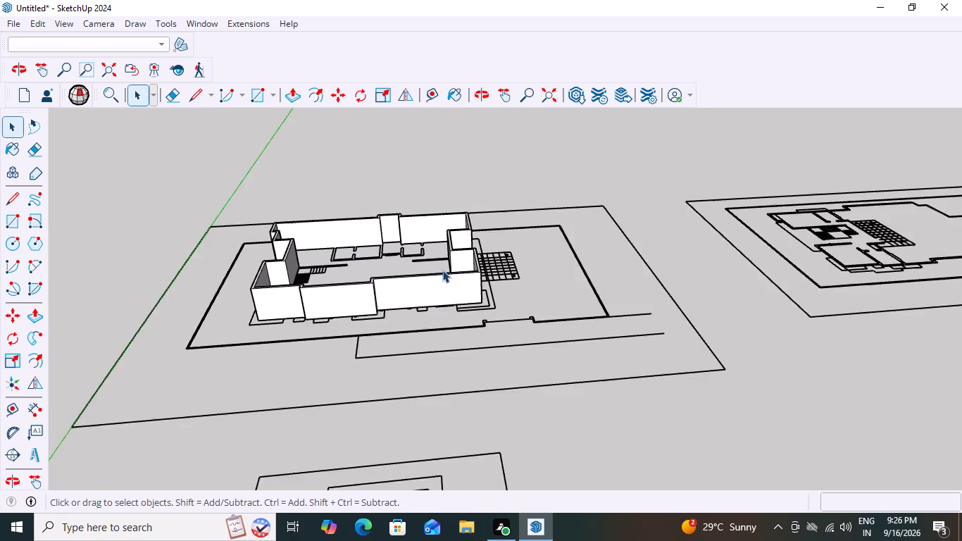
middle_drag(452, 261, 445, 223)
scroll(389, 335, up, 4)
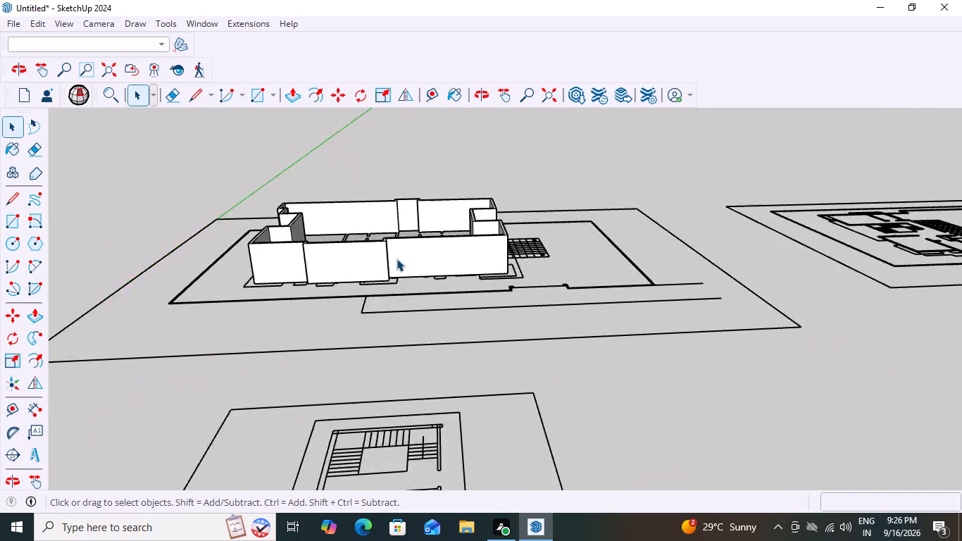
scroll(396, 259, up, 4)
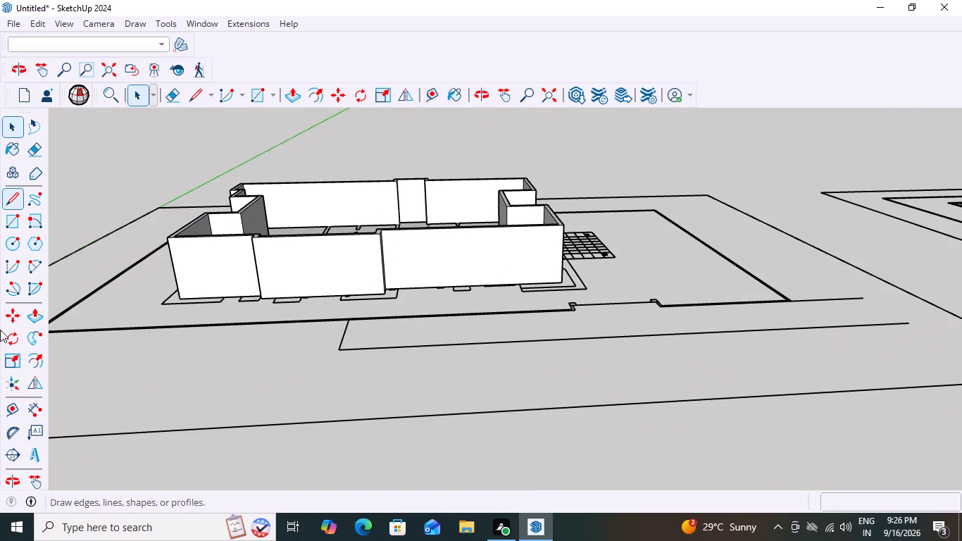
click(36, 406)
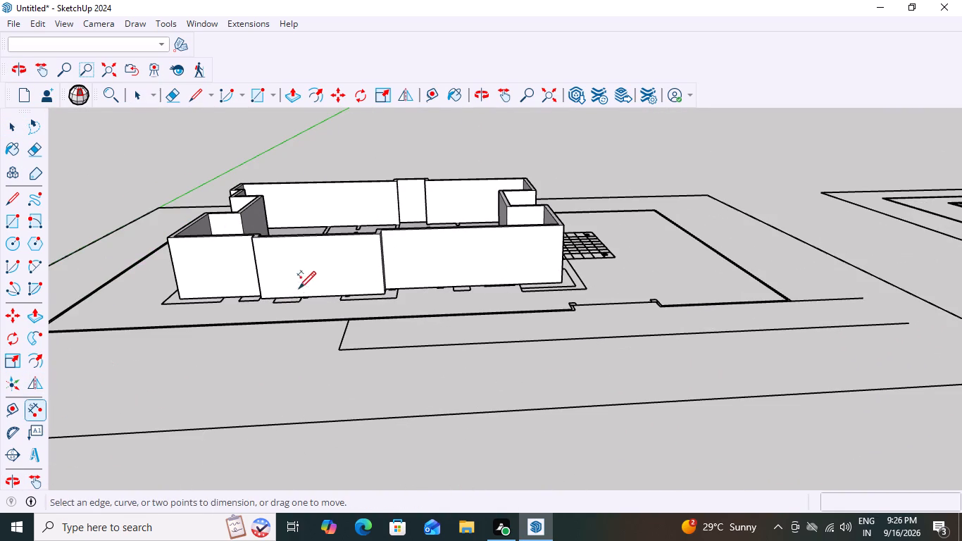
scroll(311, 278, up, 11)
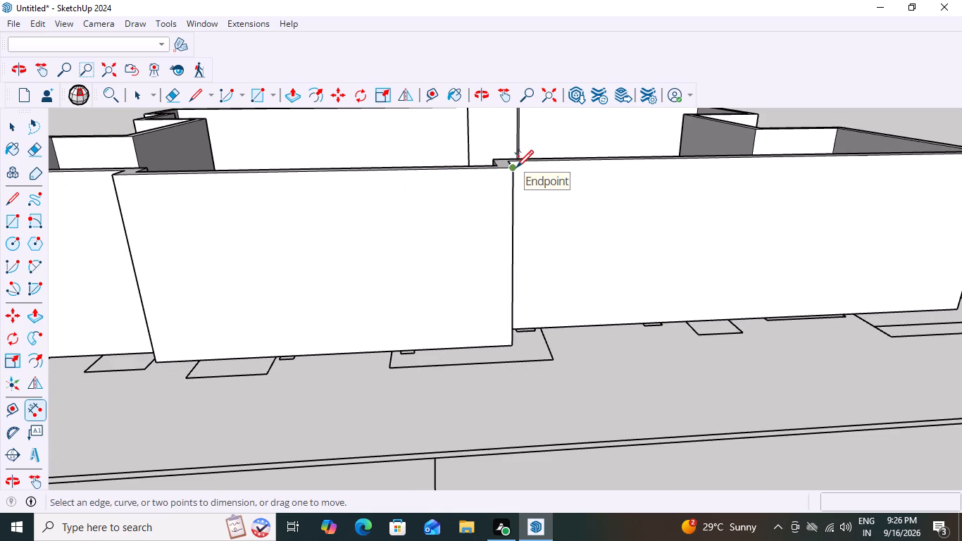
click(514, 167)
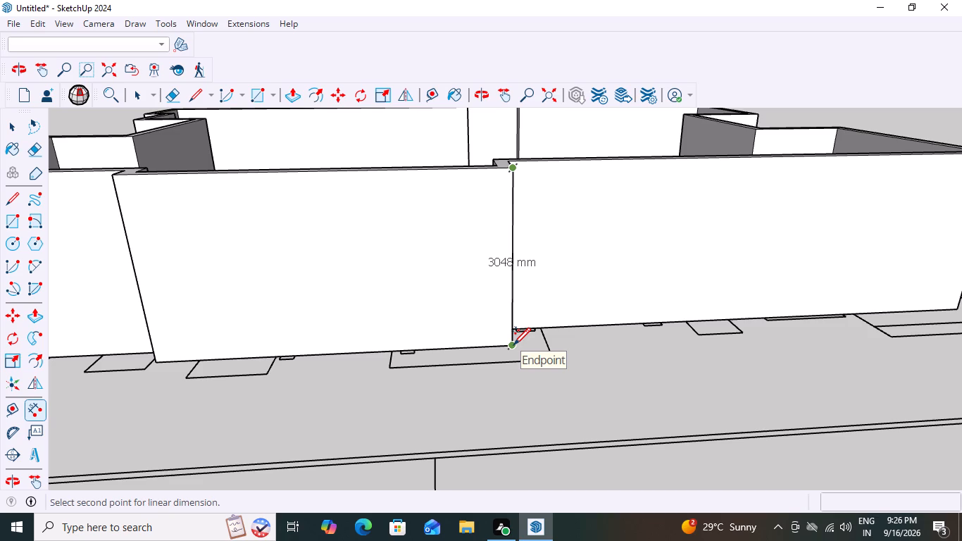
key(Escape)
scroll(580, 440, down, 4)
key(space)
Cut the floor face enclosed by the exterior walls out of the model, keeping the interior plan lines.
scroll(580, 440, down, 16)
middle_click(642, 437)
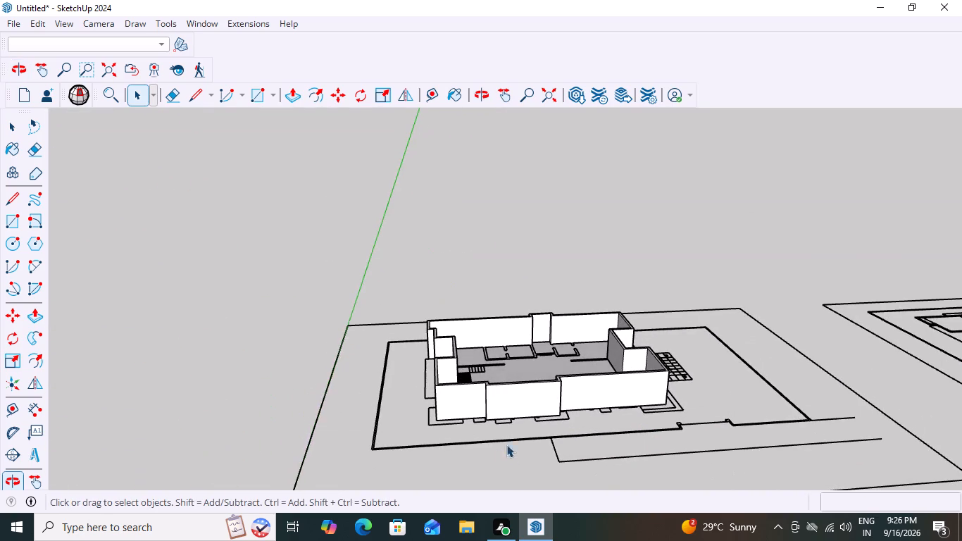
scroll(575, 418, up, 13)
scroll(575, 418, down, 9)
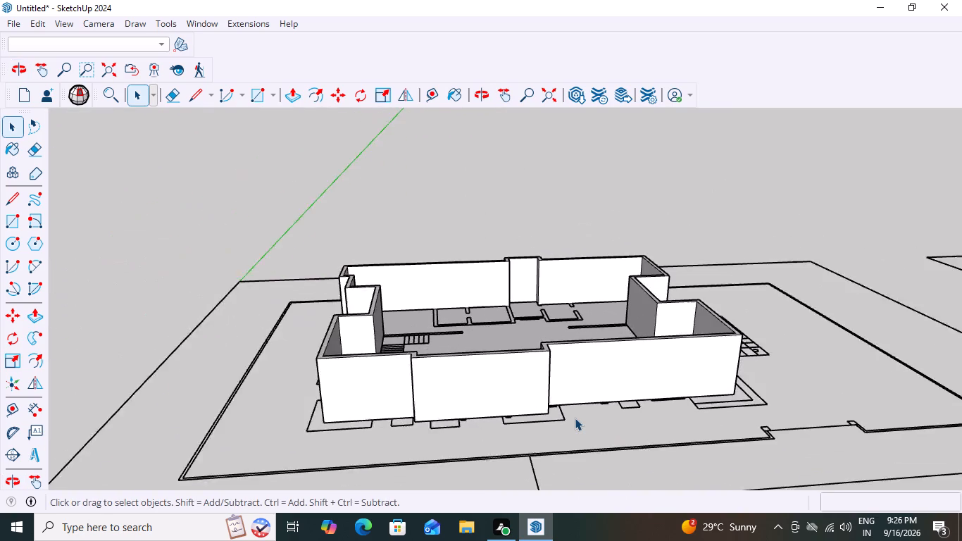
scroll(575, 418, down, 5)
middle_drag(575, 418, 586, 513)
scroll(575, 418, down, 1)
scroll(516, 347, up, 6)
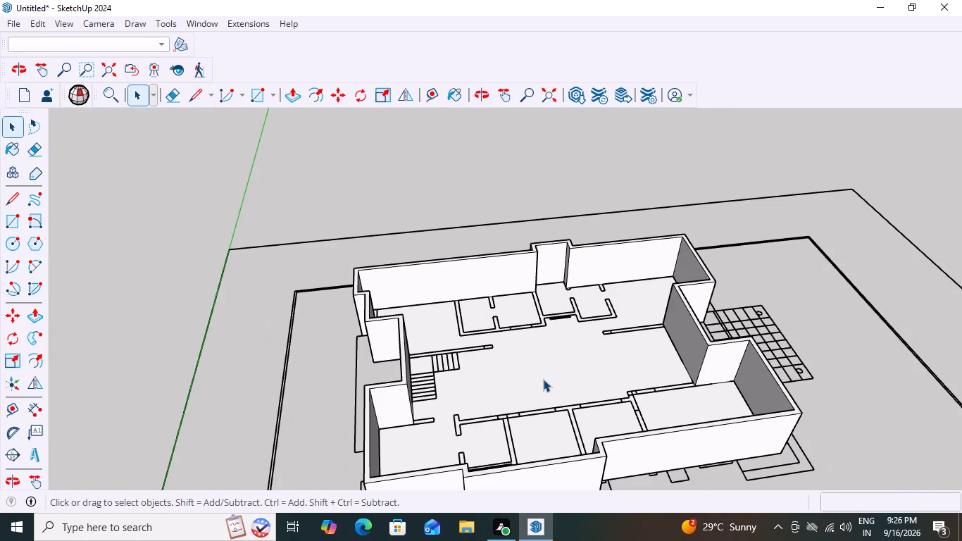
click(542, 366)
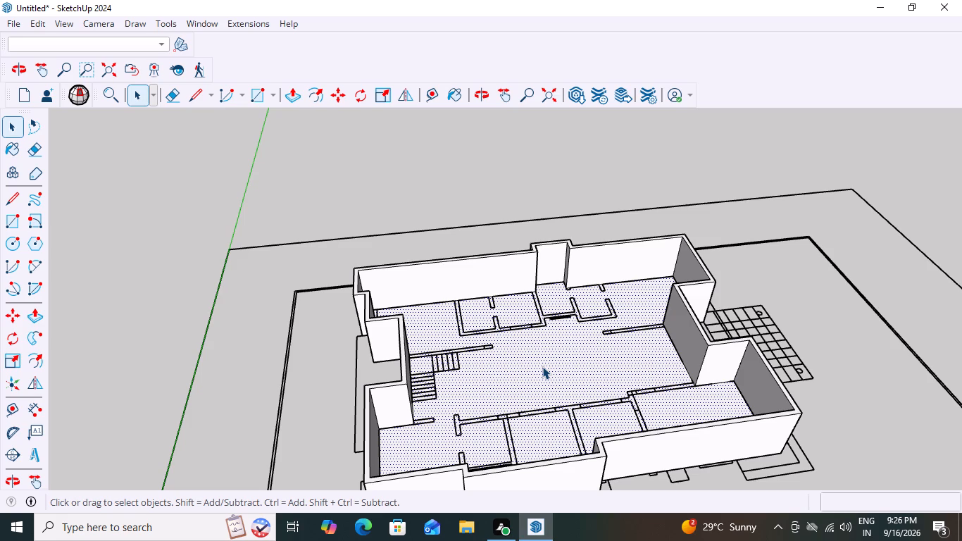
key(ctrl+x)
Examine the extruded exterior walls from several angles and the interior partition lines of the front rooms up close.
scroll(620, 365, down, 2)
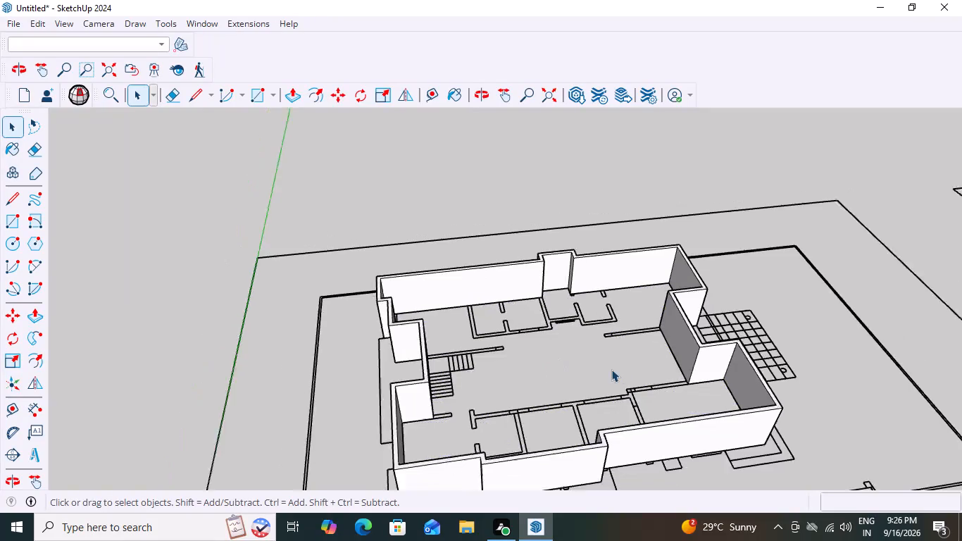
scroll(611, 369, down, 8)
middle_drag(642, 477, 549, 270)
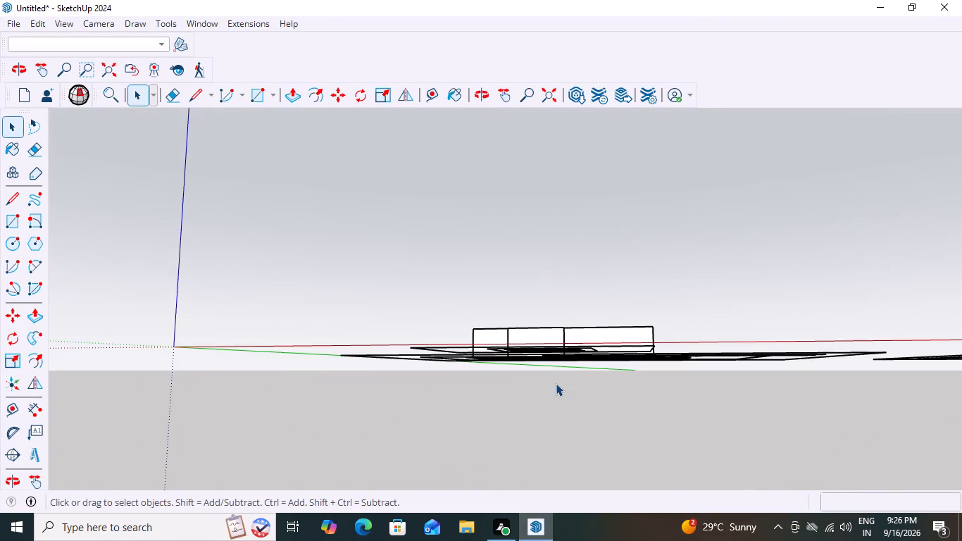
scroll(556, 381, down, 5)
middle_drag(560, 365, 551, 540)
scroll(551, 540, up, 1)
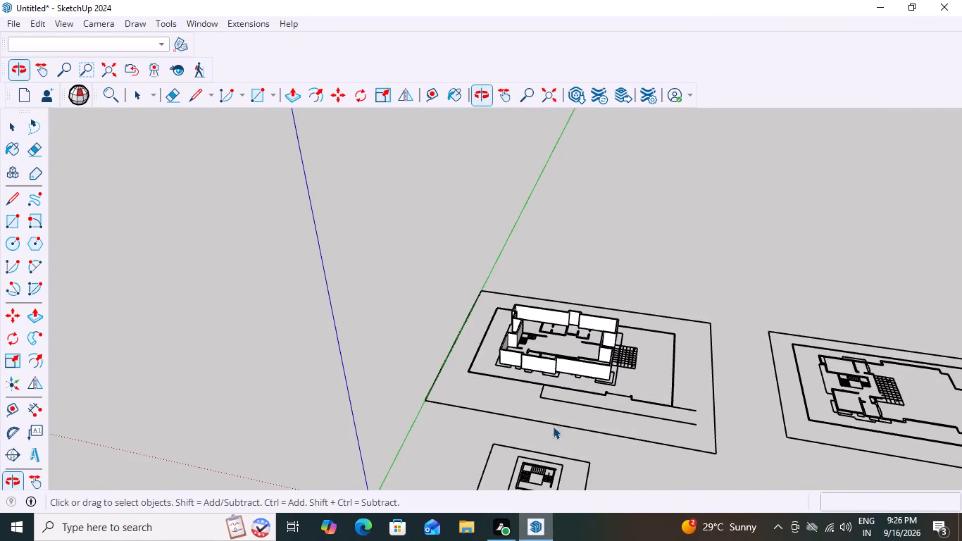
scroll(556, 412, up, 5)
middle_drag(620, 386, 669, 353)
scroll(568, 362, up, 3)
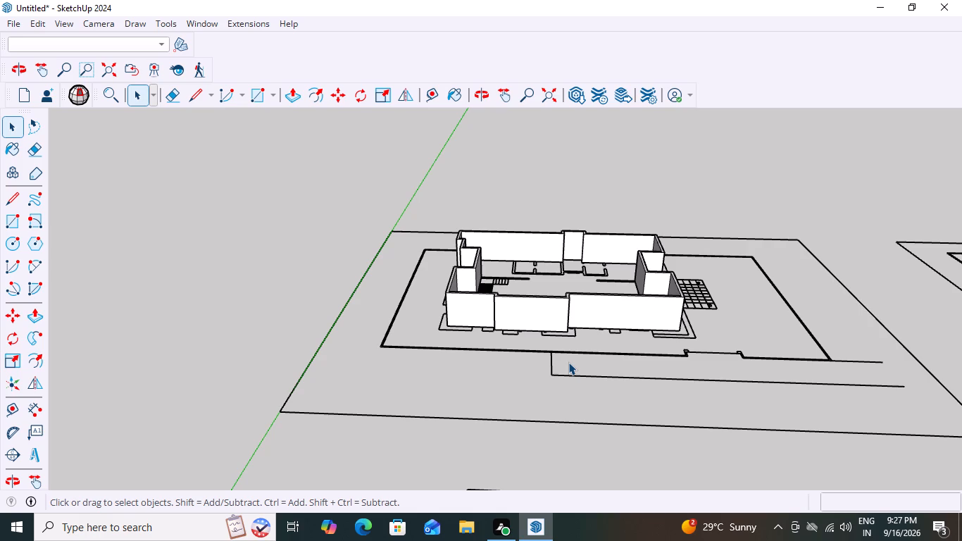
scroll(568, 362, up, 11)
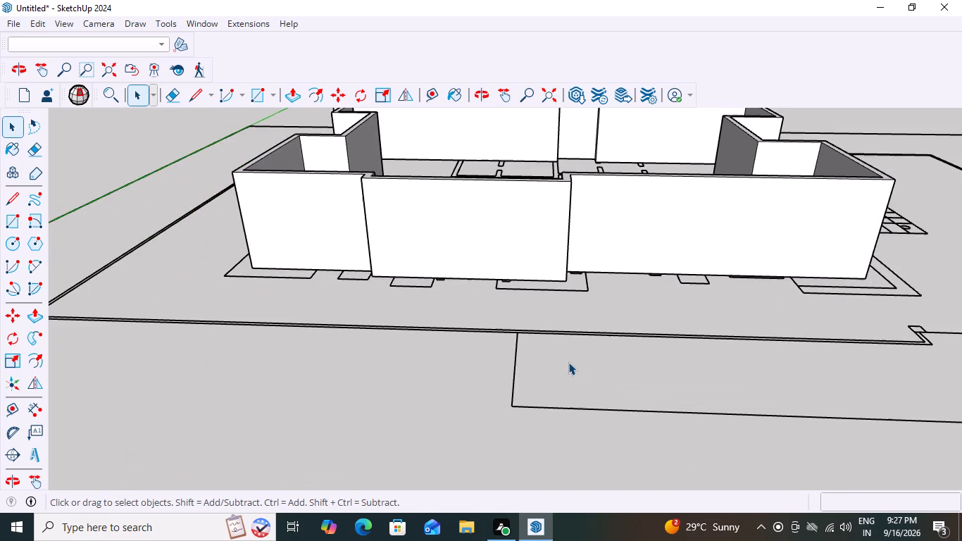
scroll(568, 362, down, 5)
scroll(726, 520, down, 5)
scroll(657, 448, down, 4)
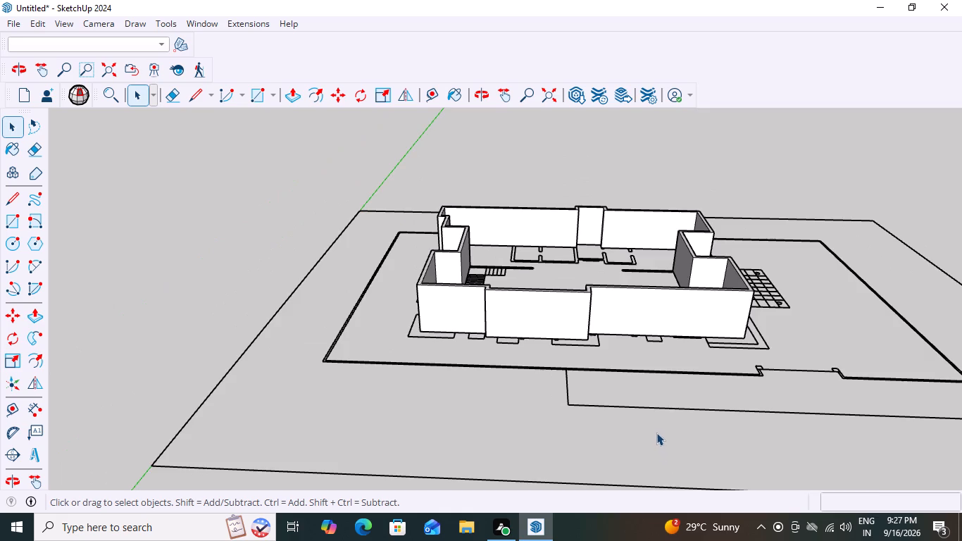
scroll(655, 432, down, 4)
middle_drag(665, 420, 629, 372)
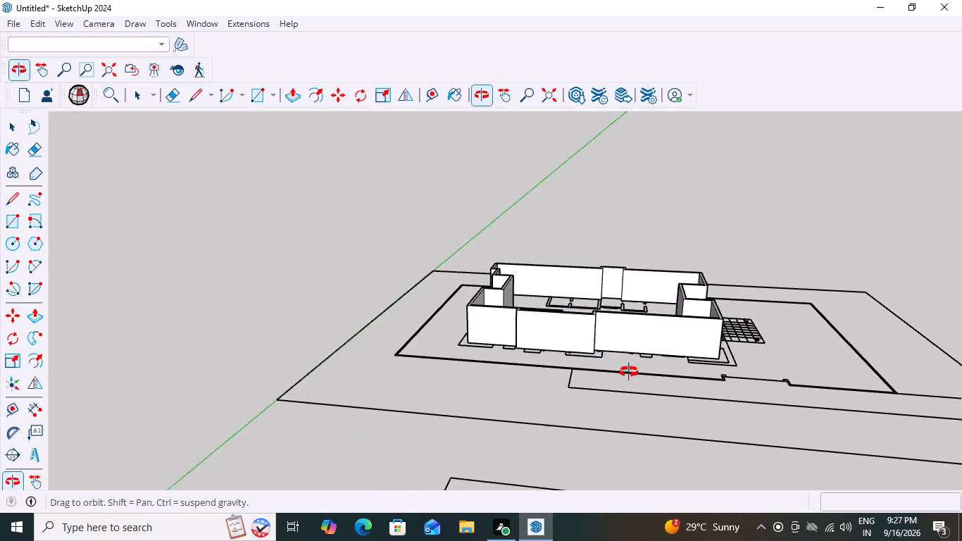
middle_drag(629, 372, 628, 370)
scroll(543, 308, up, 13)
middle_drag(566, 329, 587, 343)
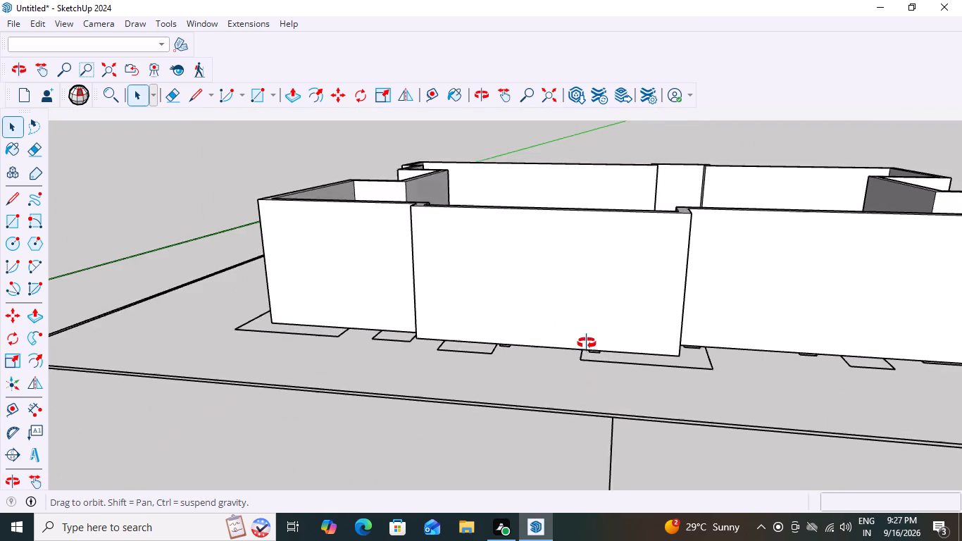
middle_drag(587, 343, 665, 535)
middle_drag(676, 397, 642, 425)
scroll(516, 466, up, 8)
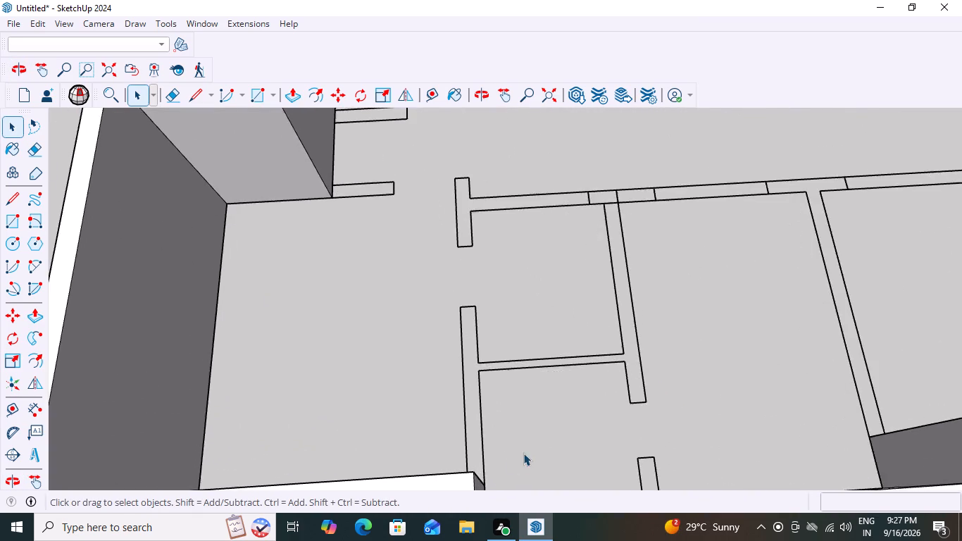
middle_drag(512, 458, 344, 483)
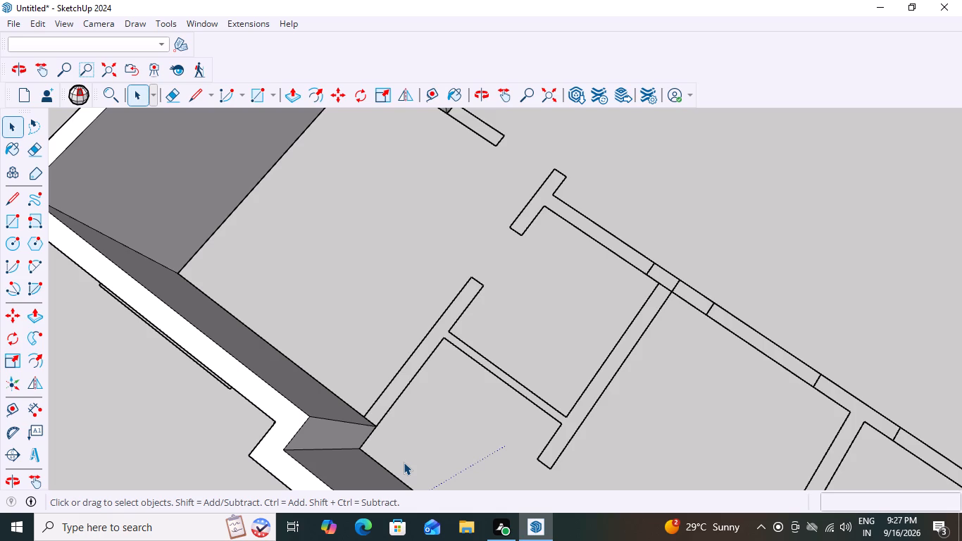
Examine the extruded exterior walls and the partition layout of the front rooms from several angles and distances.
scroll(522, 300, down, 20)
scroll(522, 300, down, 5)
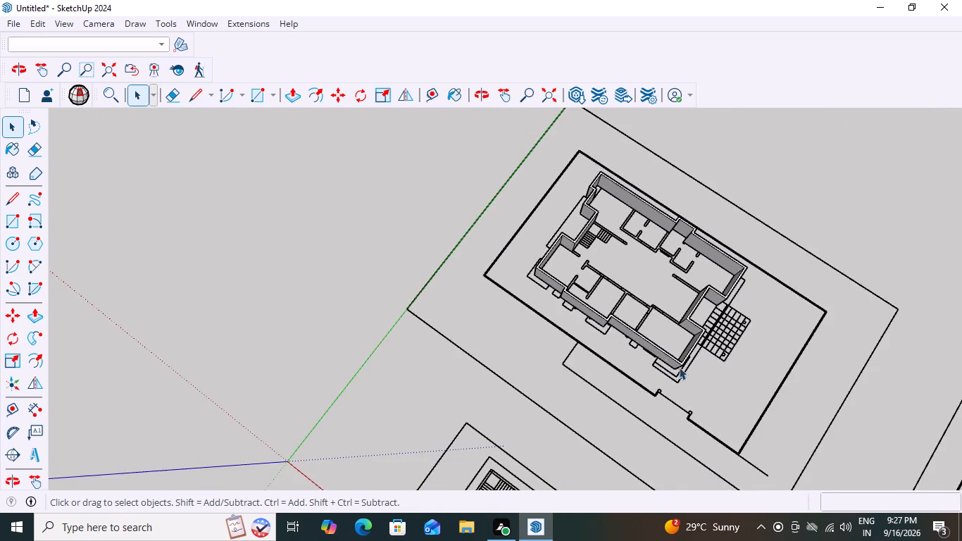
scroll(725, 392, down, 1)
middle_drag(750, 392, 864, 243)
scroll(638, 262, up, 11)
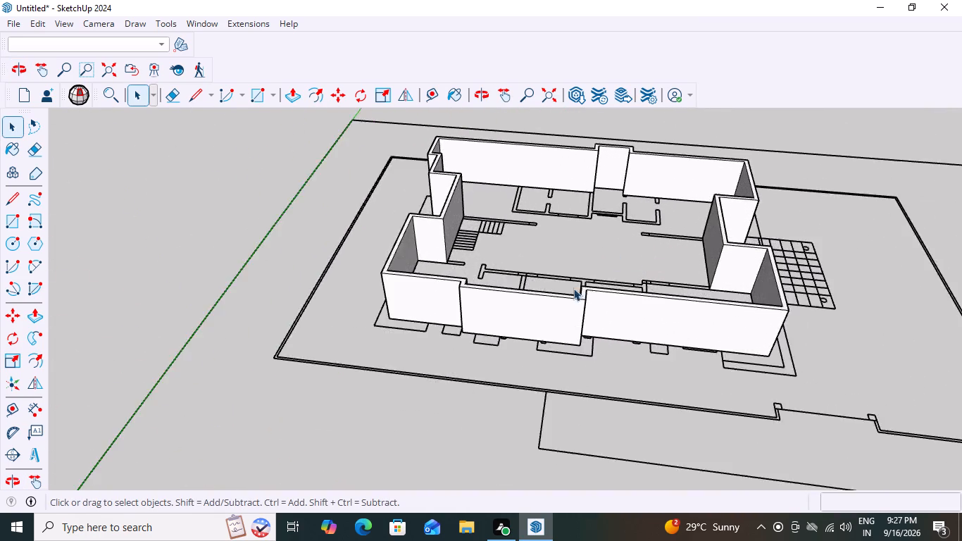
scroll(573, 288, up, 4)
scroll(497, 251, up, 7)
scroll(464, 291, down, 3)
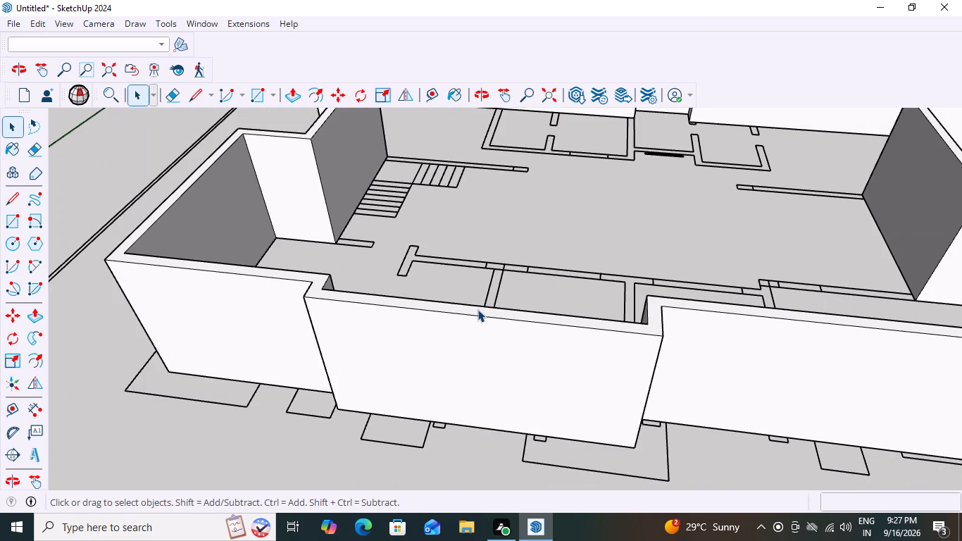
scroll(477, 309, down, 2)
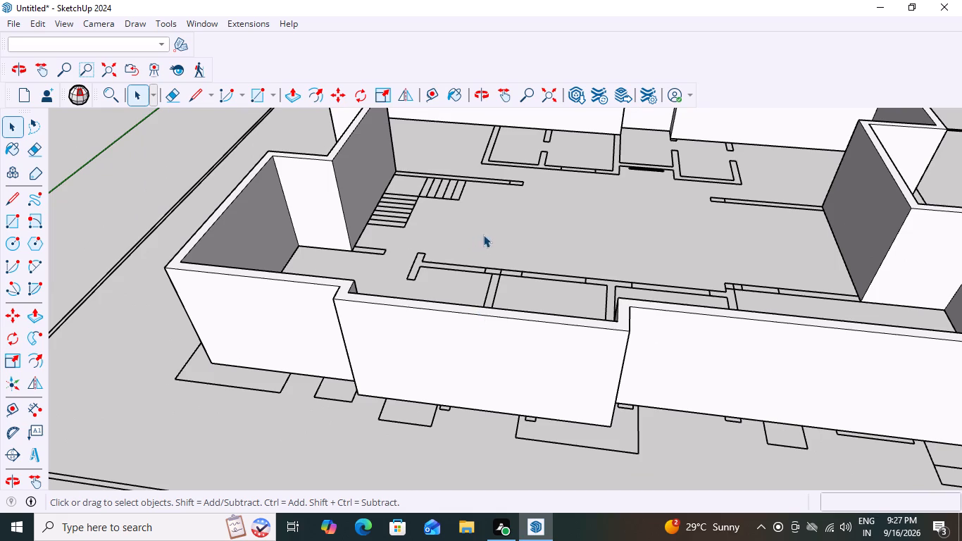
middle_drag(497, 247, 508, 327)
scroll(508, 272, down, 1)
scroll(516, 385, up, 2)
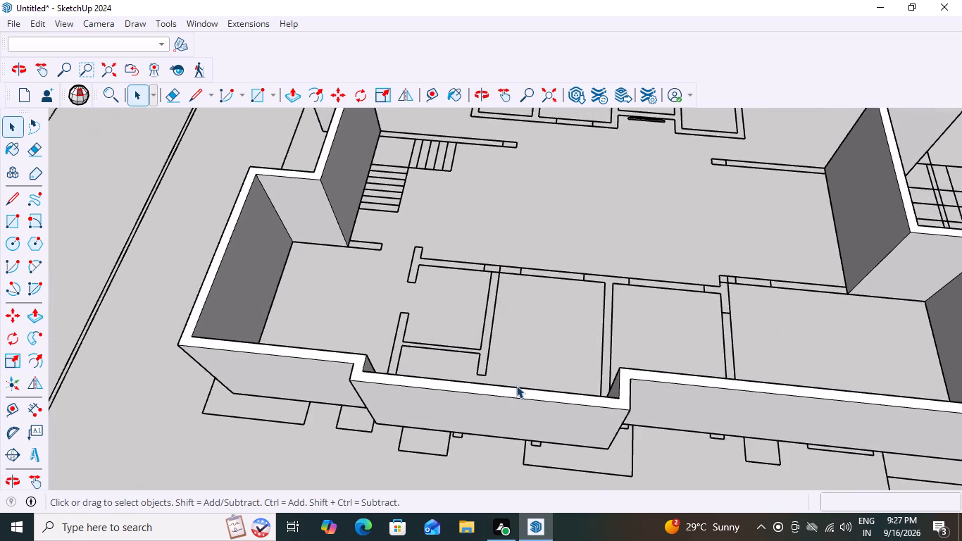
scroll(516, 385, up, 1)
middle_drag(532, 339, 562, 418)
scroll(355, 355, up, 3)
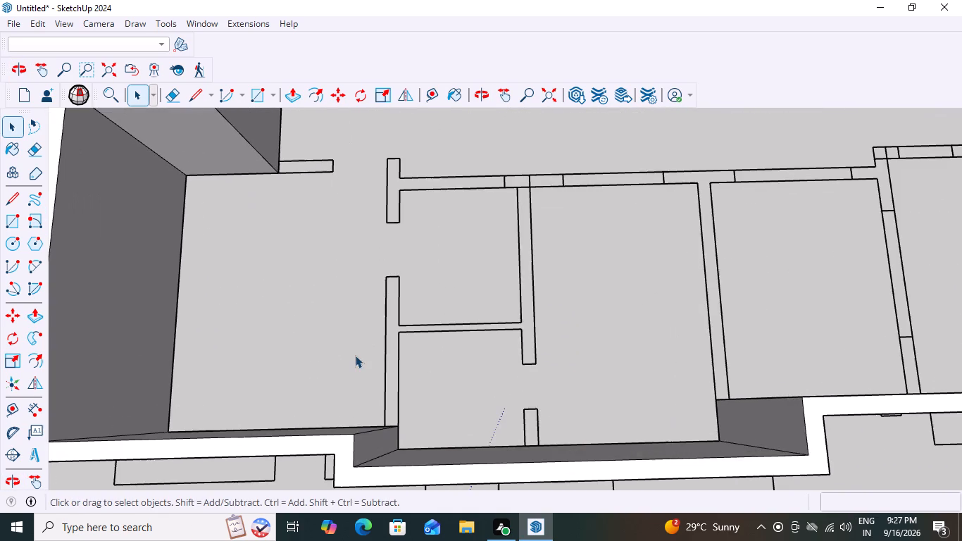
scroll(366, 383, up, 3)
scroll(366, 383, down, 9)
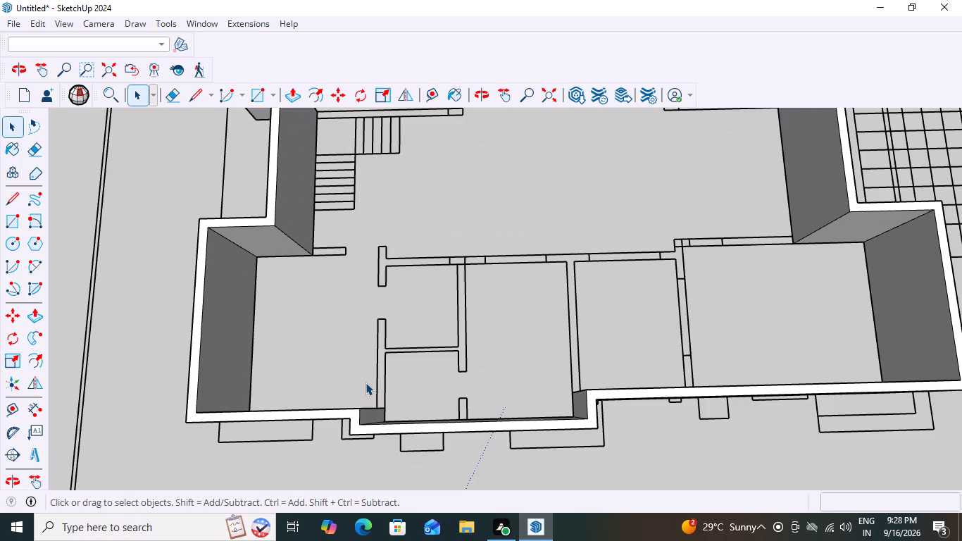
scroll(366, 383, down, 10)
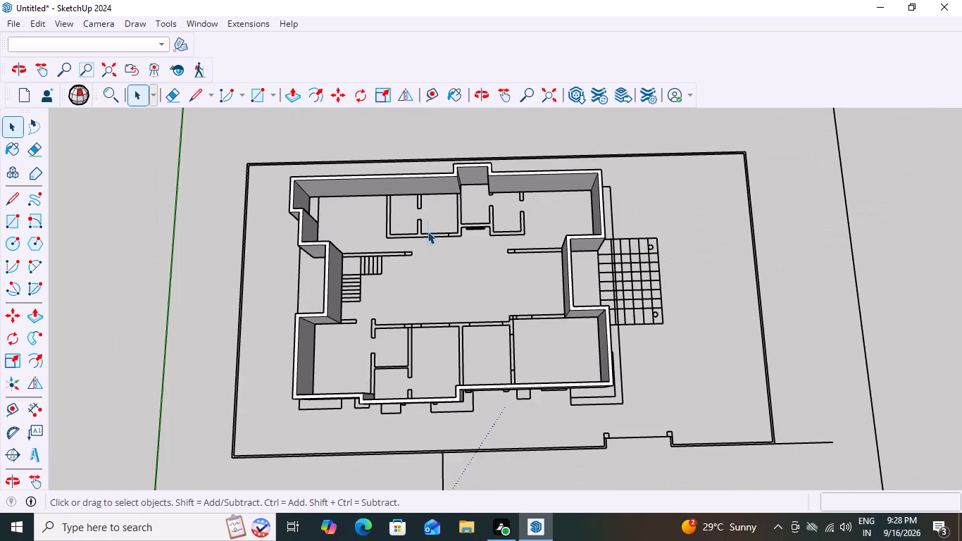
Open the imported plan for editing and delete the single stray line crossing the rear corner room beside the stepped exterior wall.
scroll(417, 196, up, 3)
scroll(263, 202, up, 6)
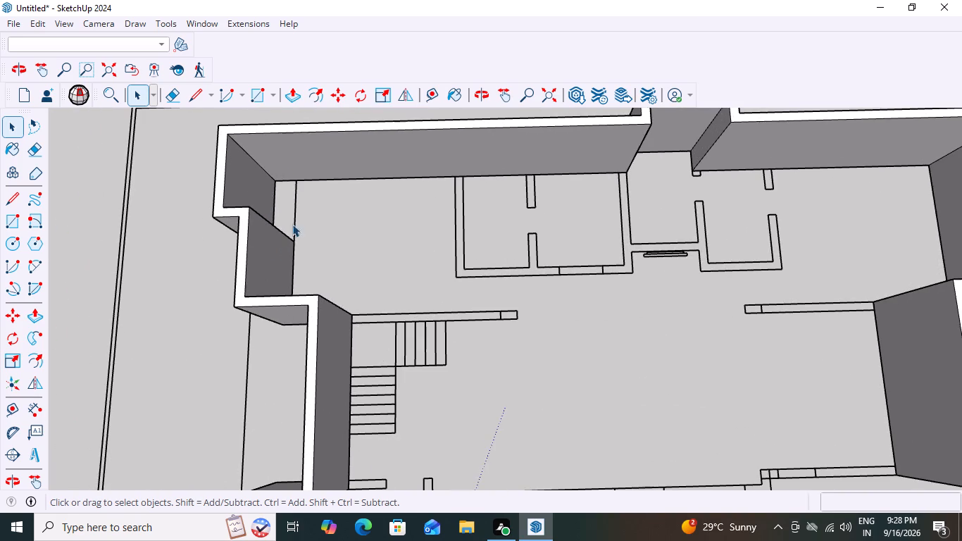
scroll(277, 221, up, 3)
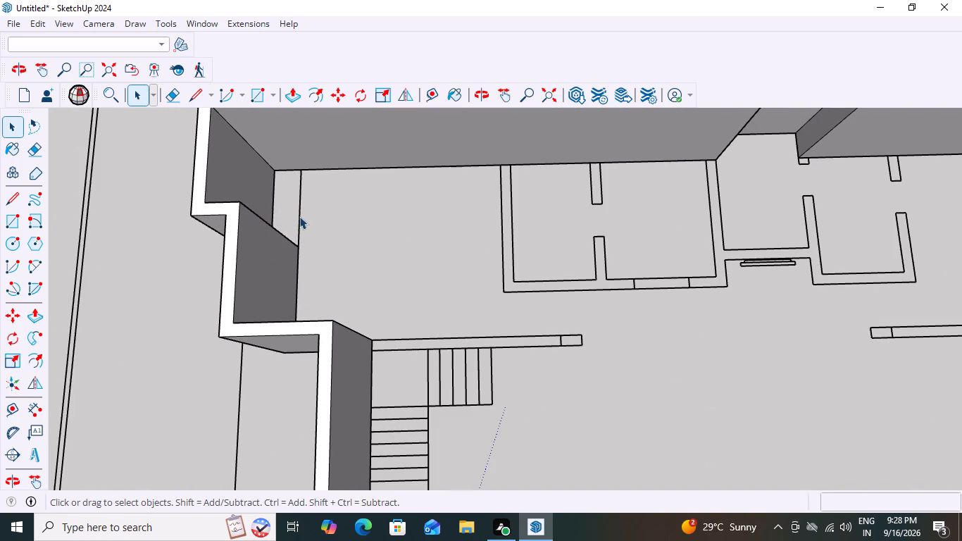
triple_click(298, 215)
double_click(298, 215)
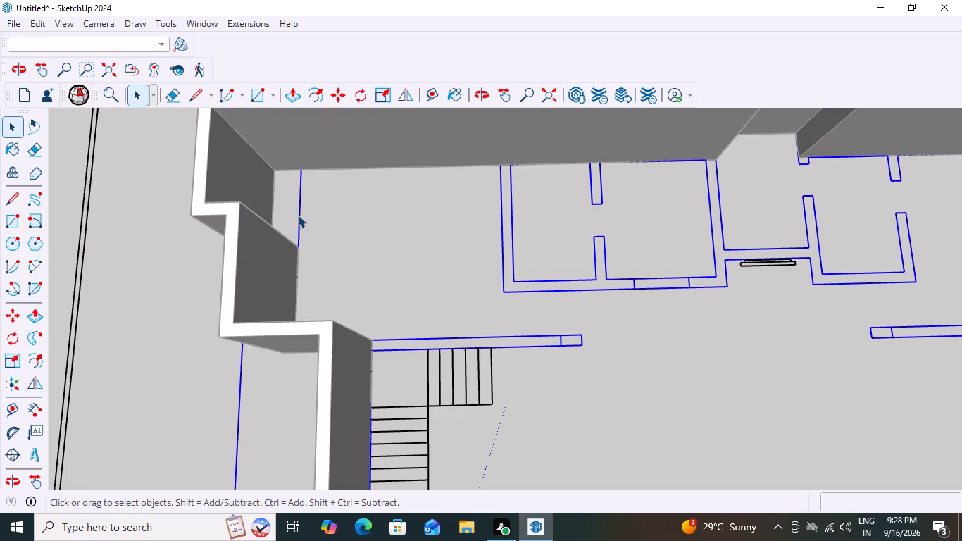
triple_click(298, 215)
double_click(298, 215)
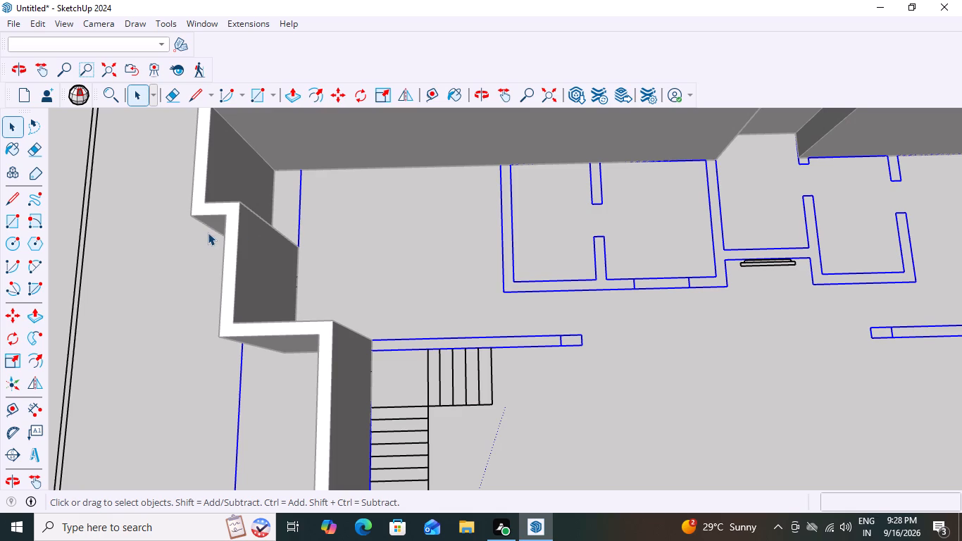
click(208, 232)
click(299, 221)
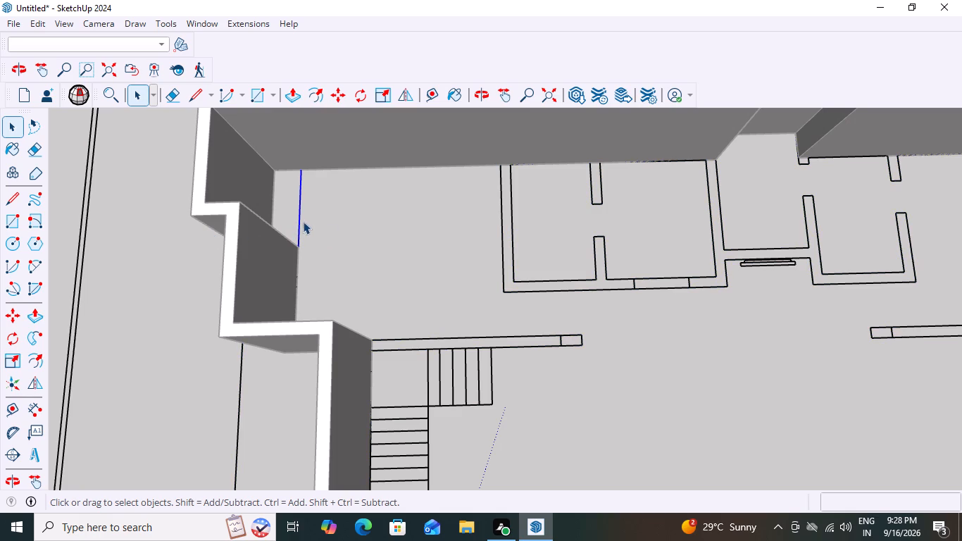
key(Delete)
Inspect the plan's rear room partitions, the small recessed detail between them and the whole site from above and from the side.
scroll(351, 228, down, 7)
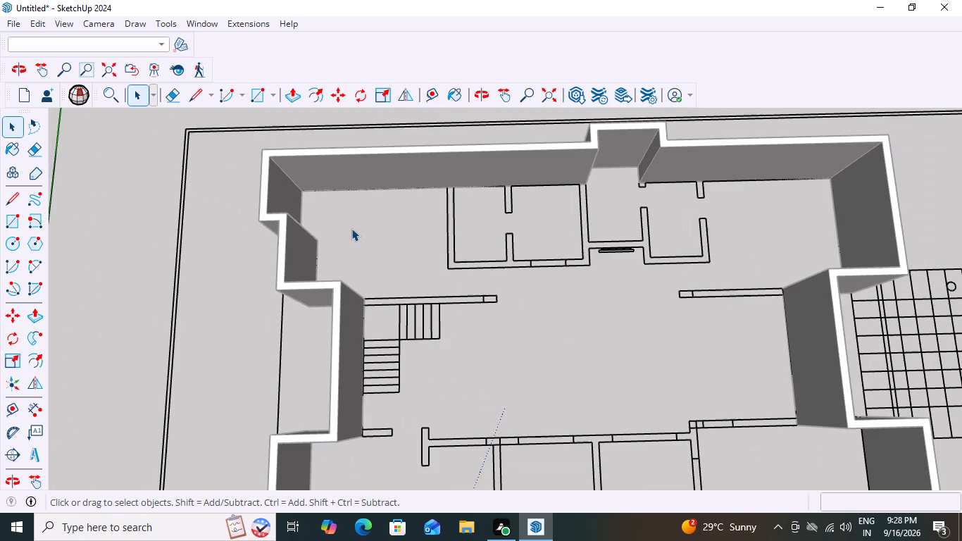
scroll(628, 418, up, 3)
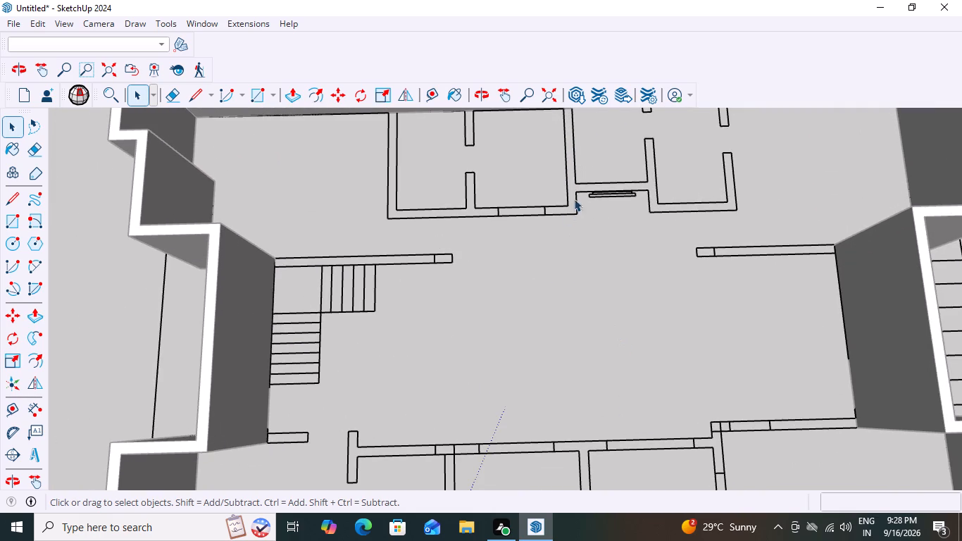
scroll(604, 189, up, 18)
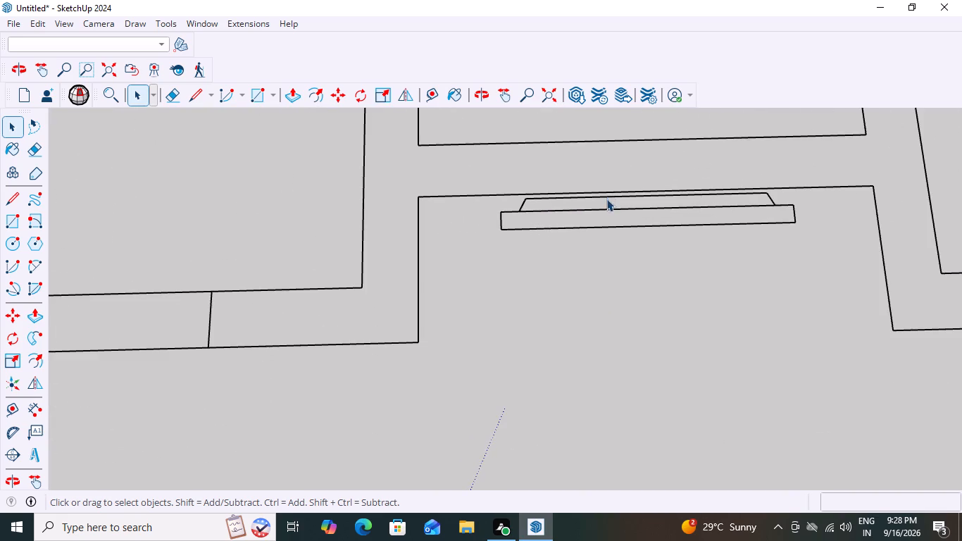
scroll(606, 199, down, 13)
scroll(577, 247, down, 9)
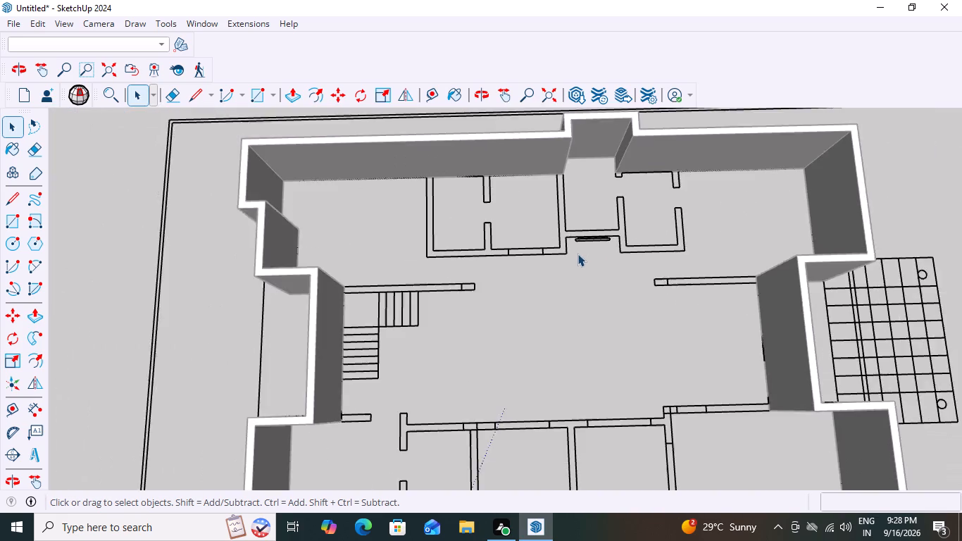
scroll(577, 254, down, 12)
scroll(549, 309, up, 2)
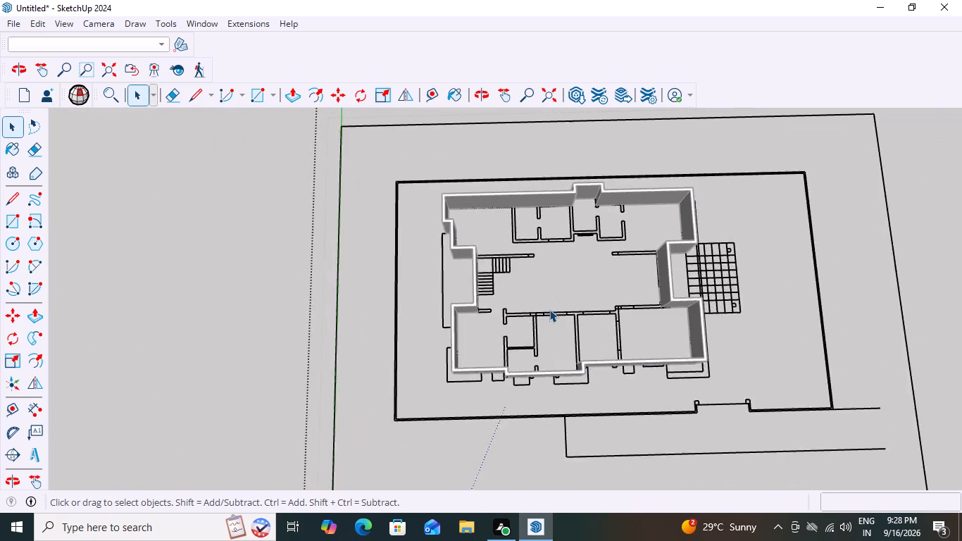
scroll(549, 309, up, 4)
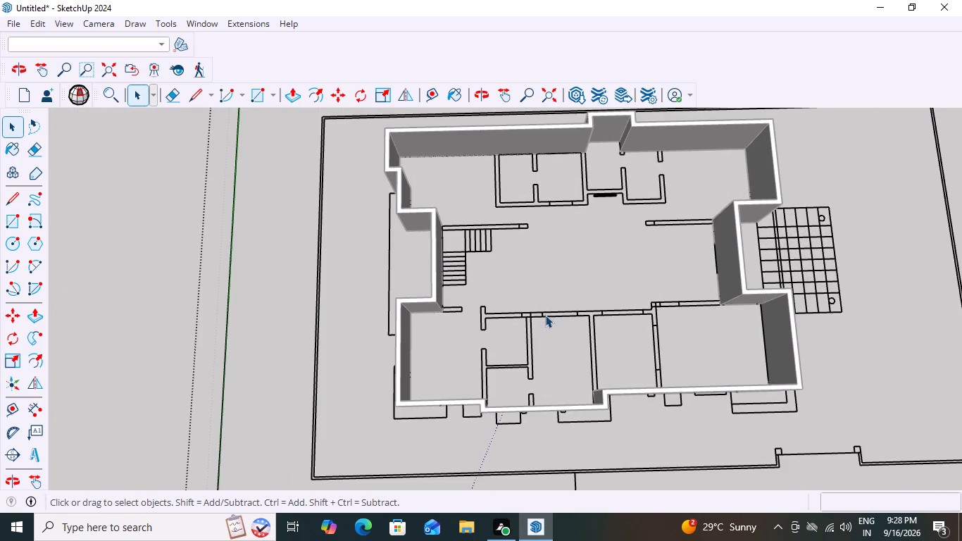
scroll(545, 315, down, 9)
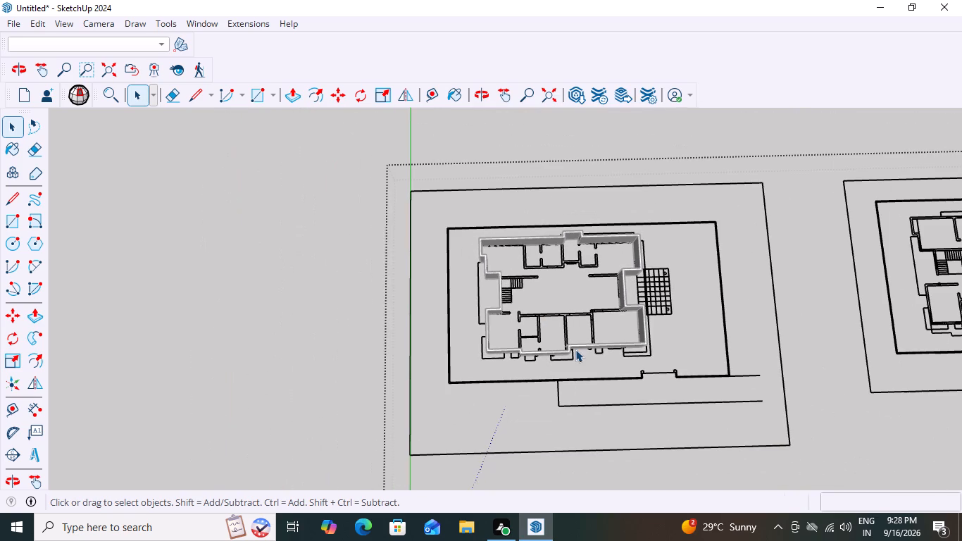
scroll(551, 298, up, 1)
middle_drag(546, 228, 546, 218)
scroll(545, 245, down, 2)
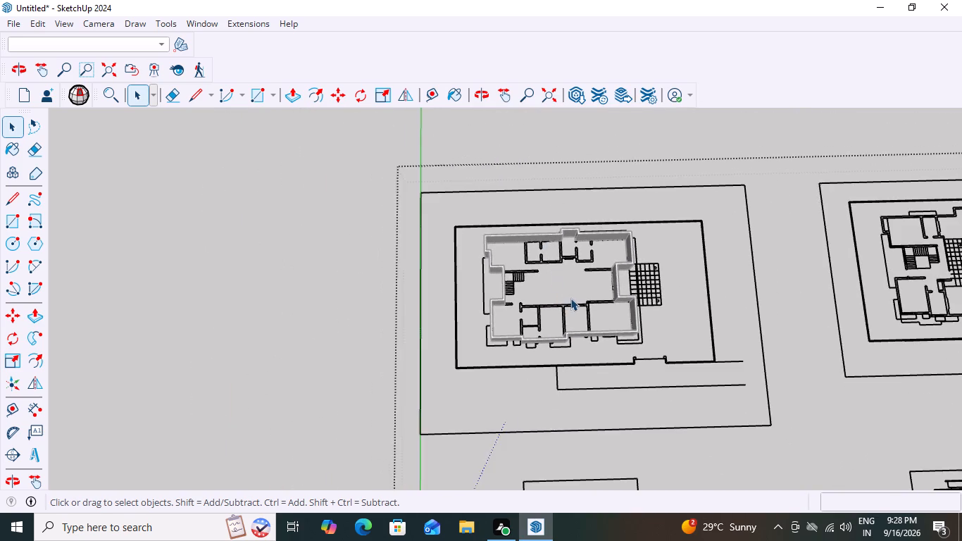
middle_drag(570, 298, 596, 88)
middle_drag(561, 335, 546, 200)
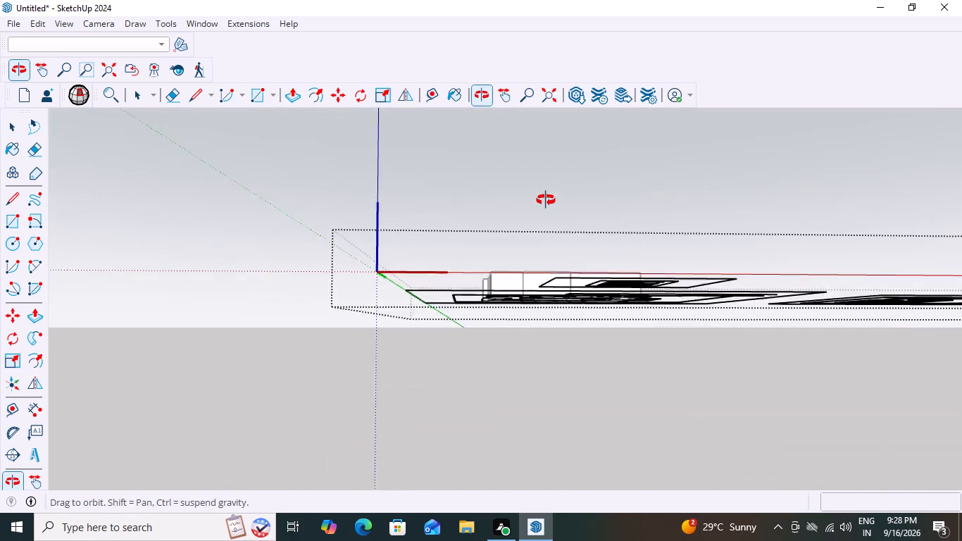
middle_drag(546, 200, 524, 272)
scroll(552, 362, up, 5)
Clear the selection and exit editing of the imported plan.
key(space)
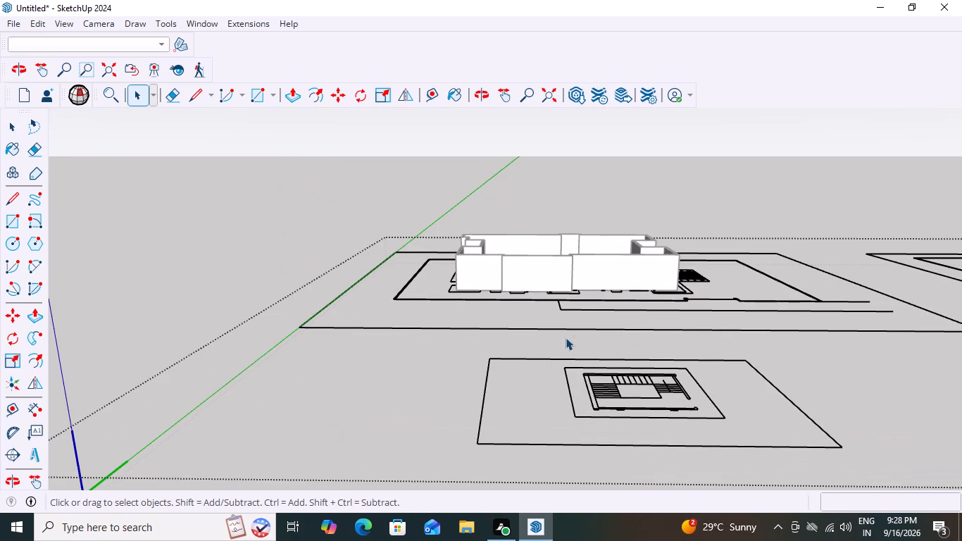
click(573, 335)
scroll(566, 347, up, 1)
scroll(454, 392, down, 11)
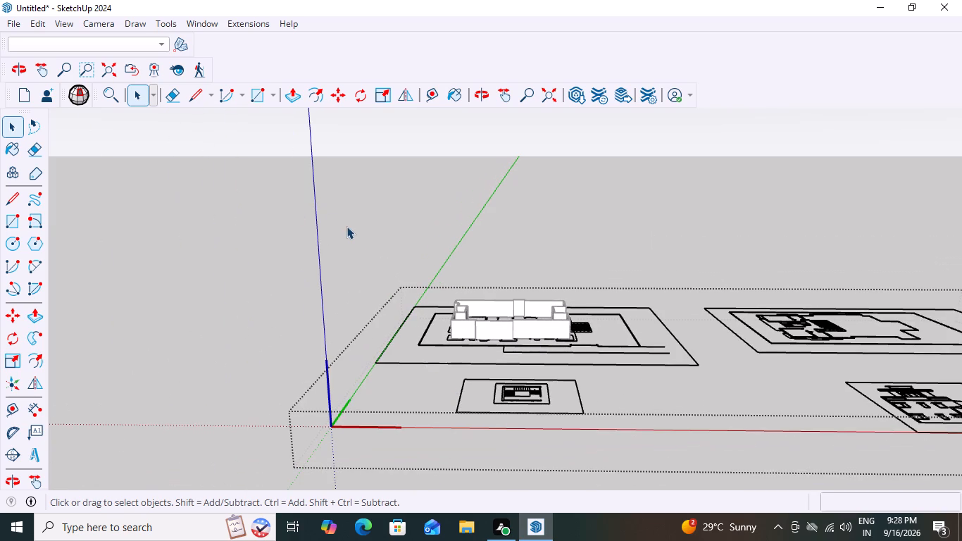
click(360, 231)
Examine the other imported floor plan, the stair plan and the elevation drawing alongside the walled plan.
scroll(426, 330, down, 8)
scroll(703, 385, up, 8)
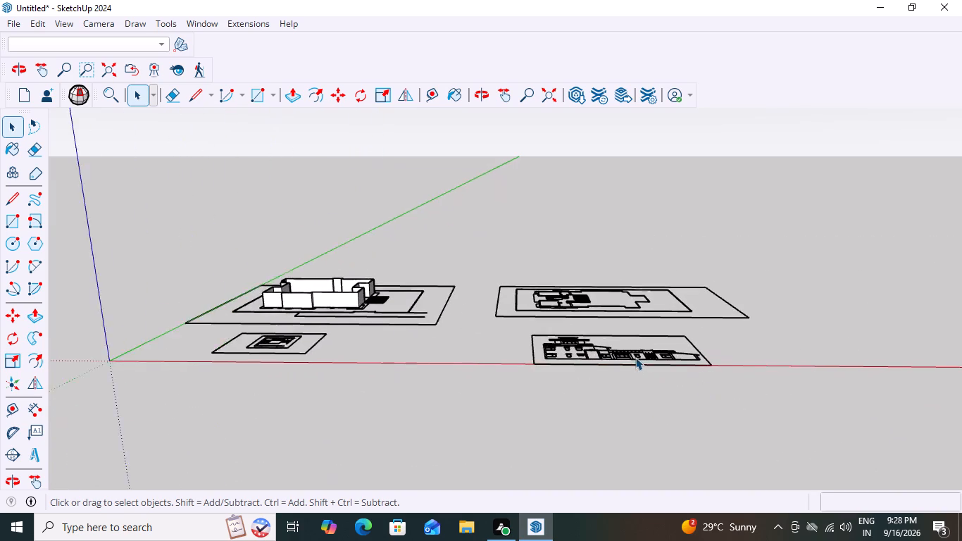
middle_drag(490, 356, 501, 468)
scroll(531, 391, up, 4)
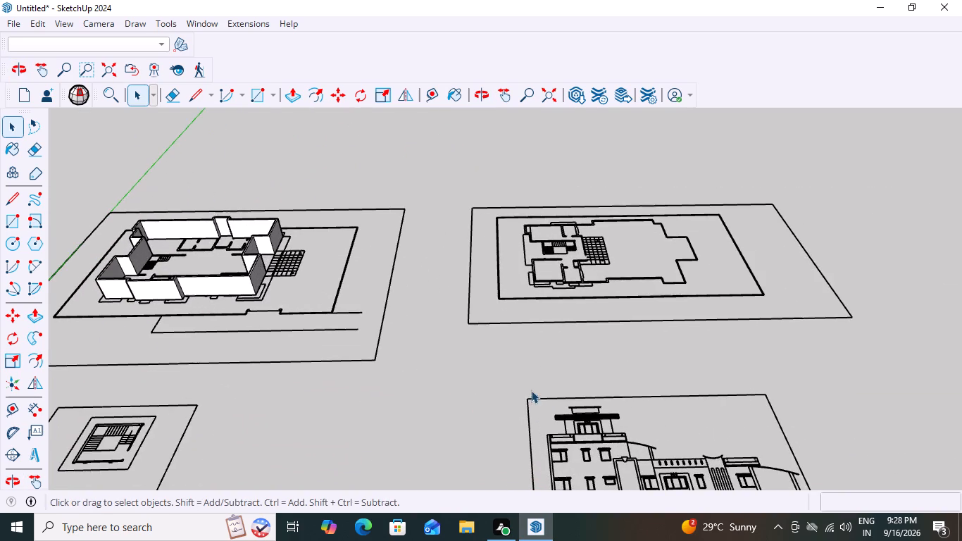
scroll(518, 367, down, 9)
scroll(451, 389, down, 4)
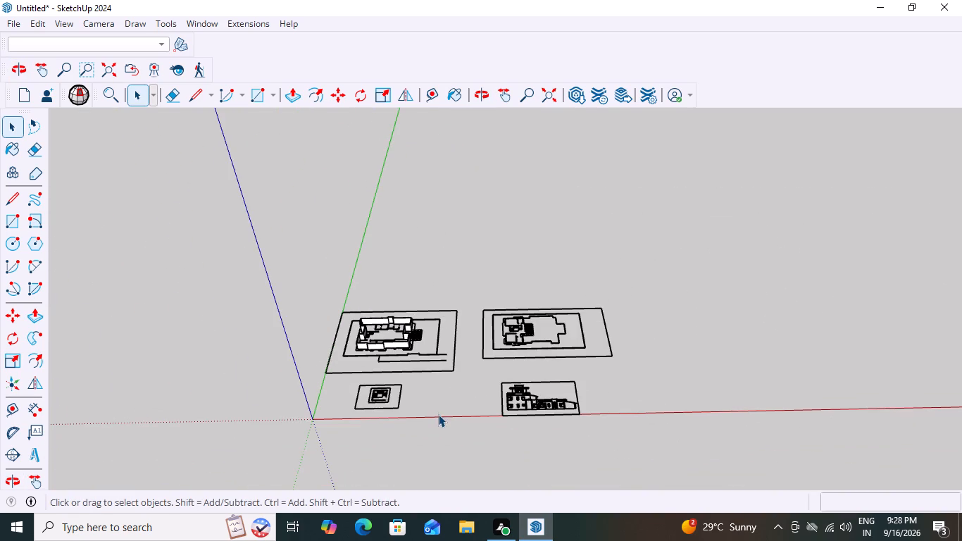
middle_drag(451, 436, 468, 475)
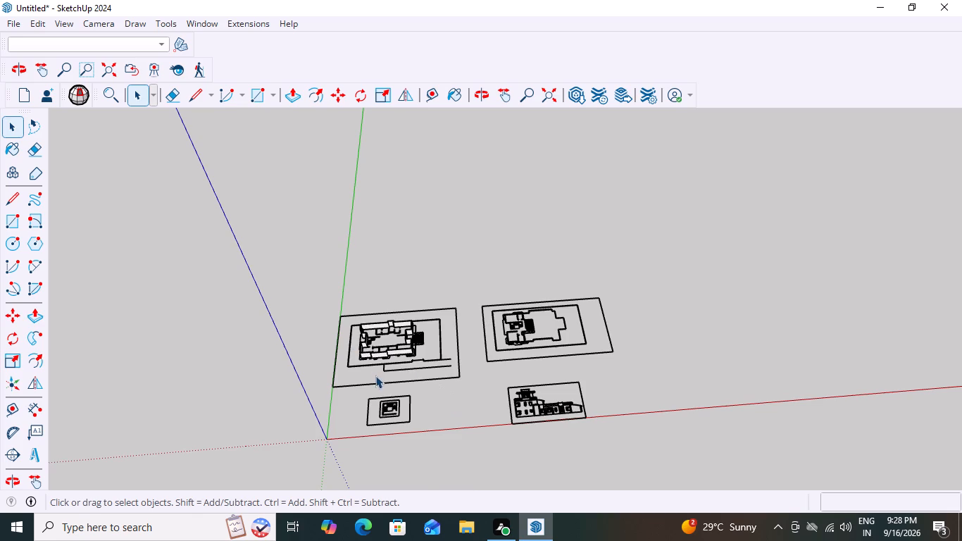
scroll(375, 375, up, 10)
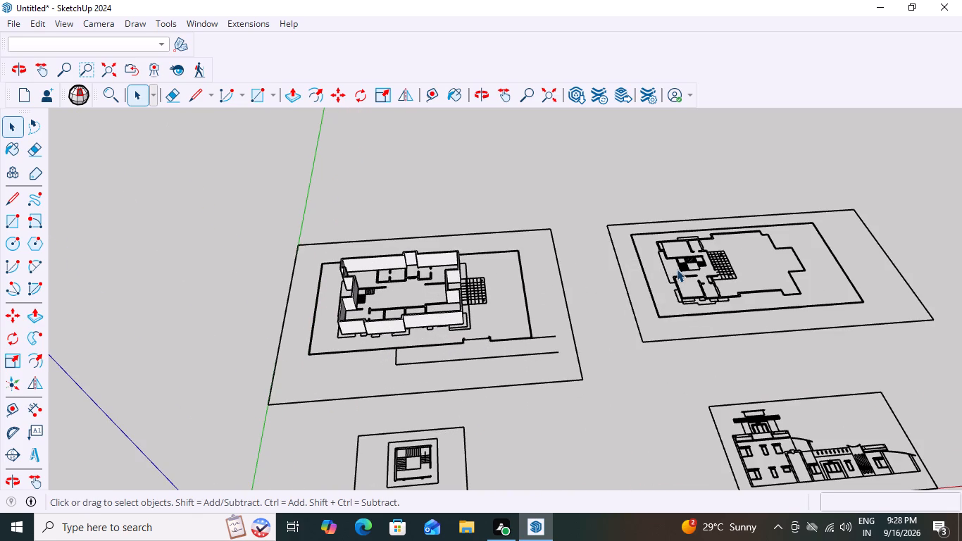
scroll(733, 254, up, 5)
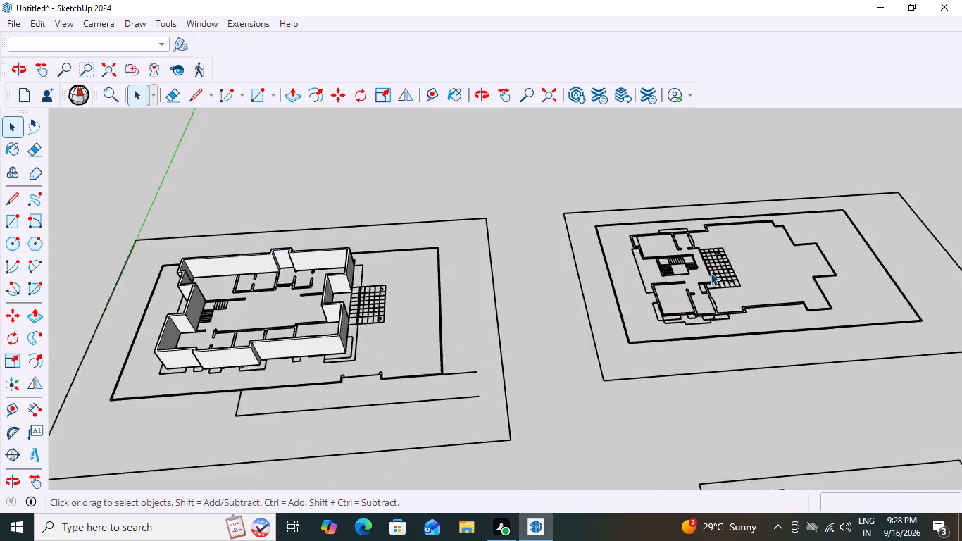
scroll(711, 273, up, 6)
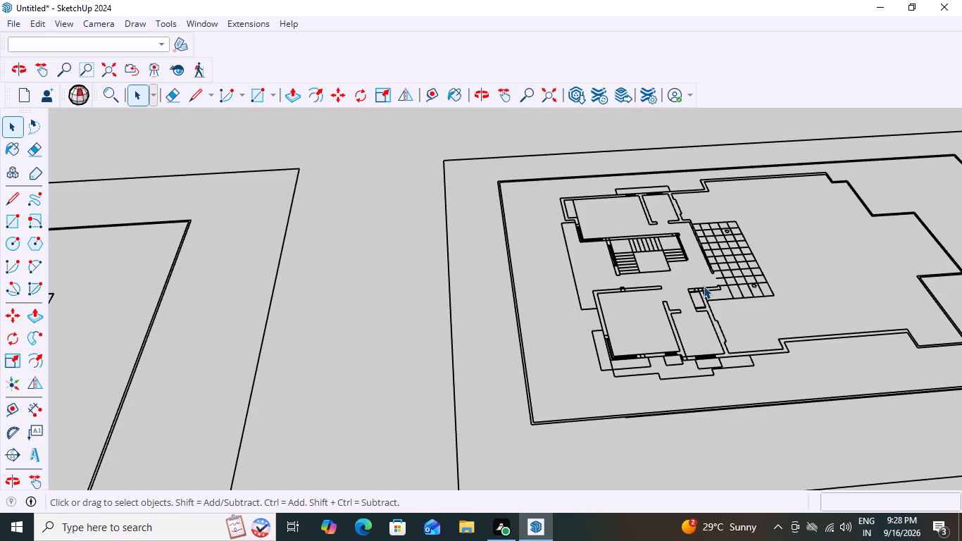
scroll(704, 286, down, 2)
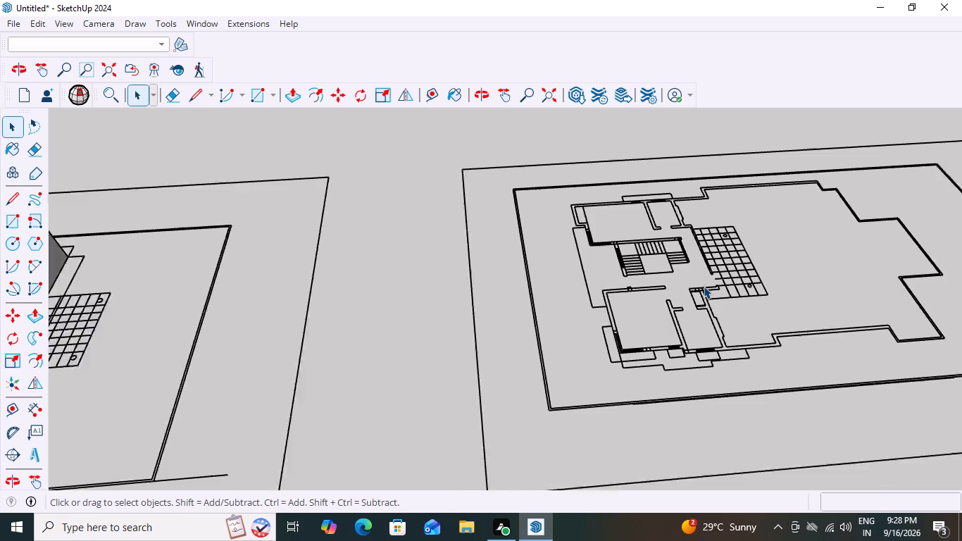
scroll(704, 286, down, 7)
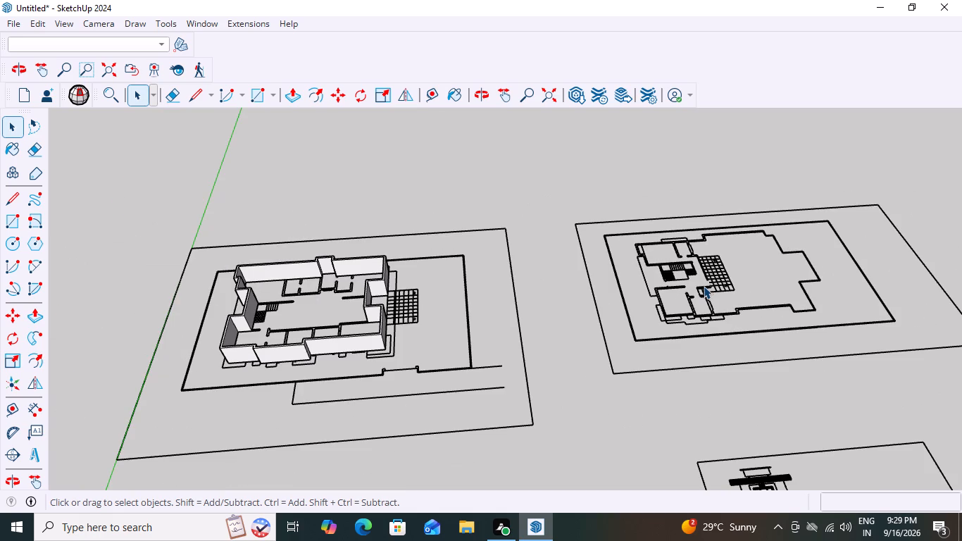
scroll(516, 278, down, 10)
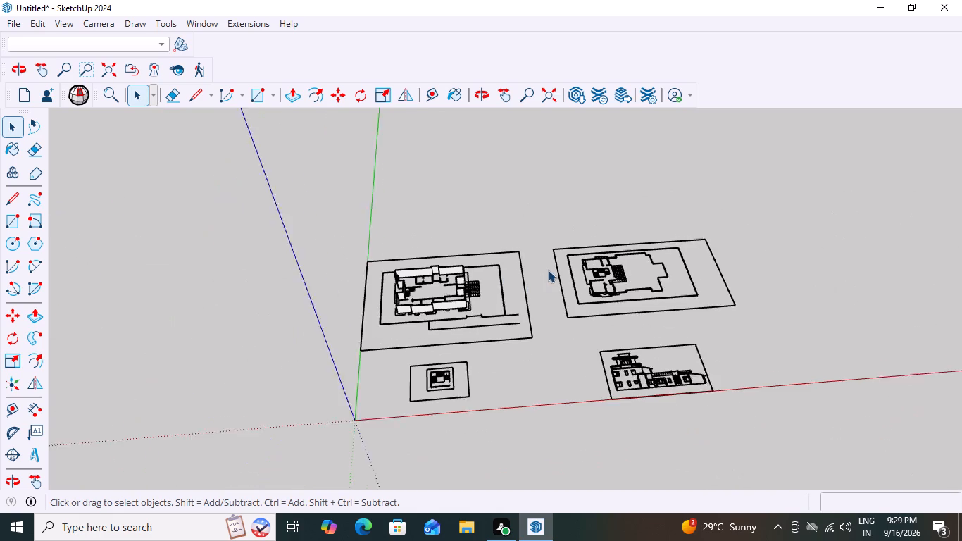
middle_drag(521, 259, 535, 159)
scroll(424, 306, up, 12)
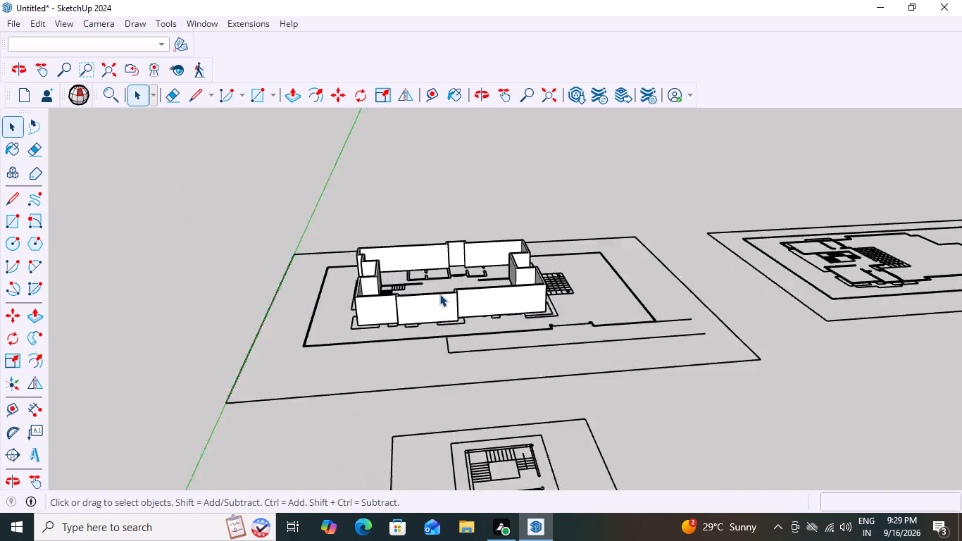
Inspect the front of the exterior walls and compare them with the elevation drawing and the other imported plans.
scroll(439, 294, up, 8)
middle_drag(543, 304, 494, 284)
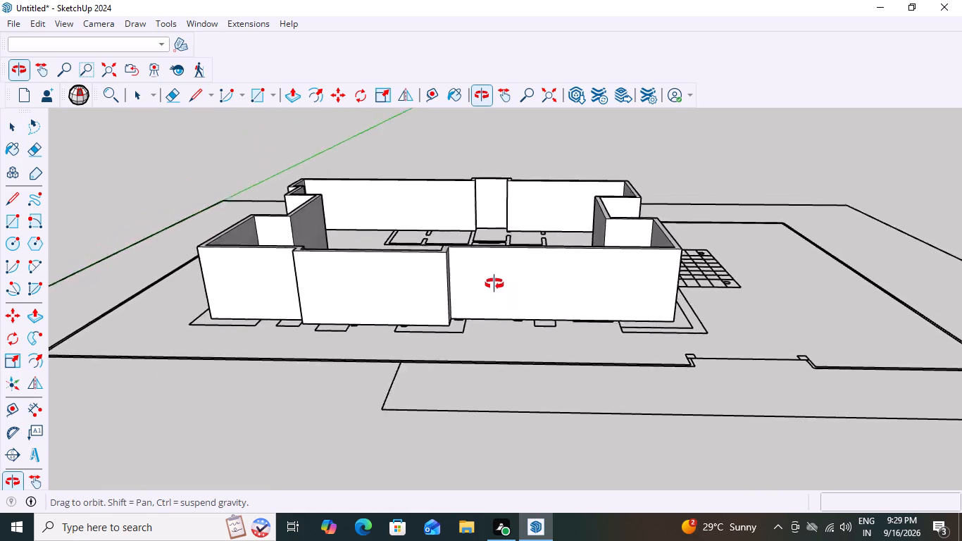
middle_drag(494, 284, 455, 276)
scroll(494, 283, down, 3)
scroll(387, 261, down, 20)
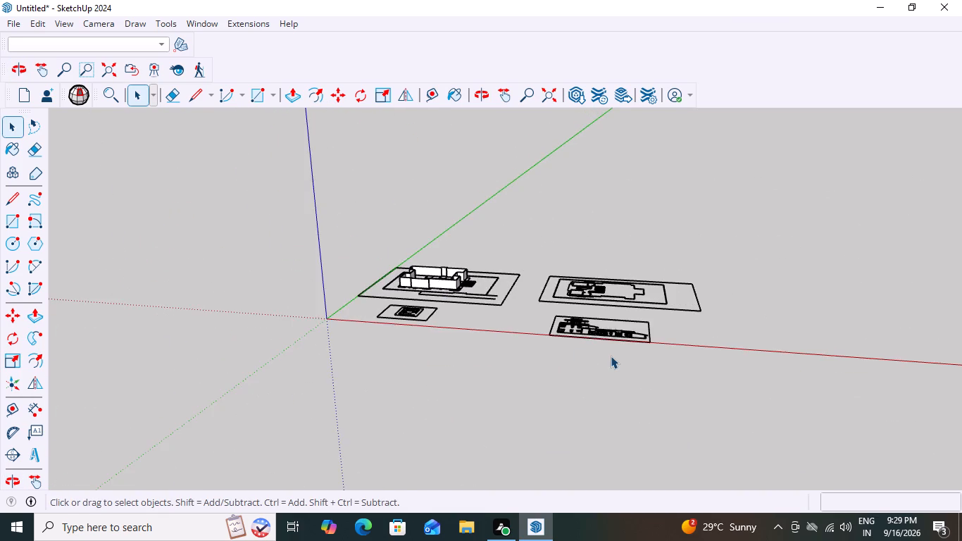
scroll(611, 356, up, 7)
middle_drag(610, 353, 644, 363)
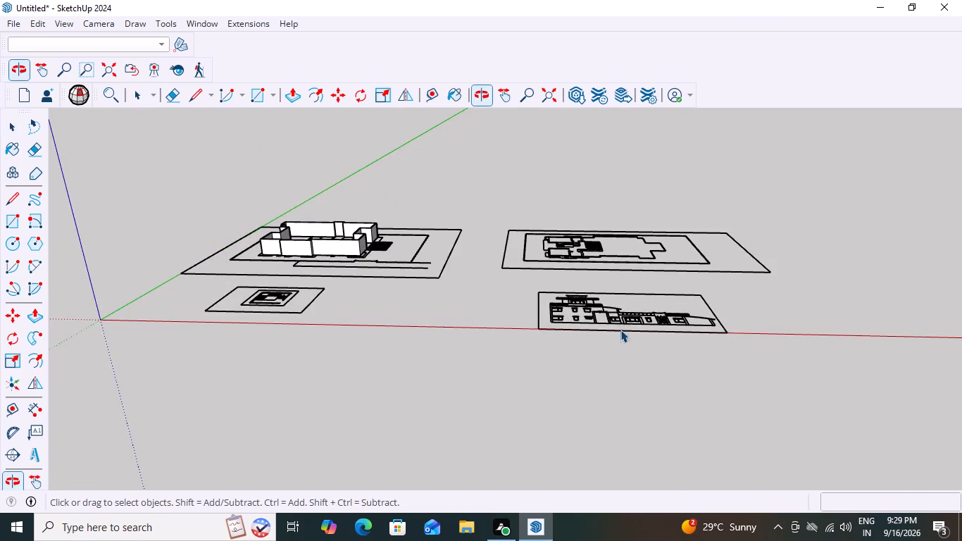
scroll(618, 323, up, 9)
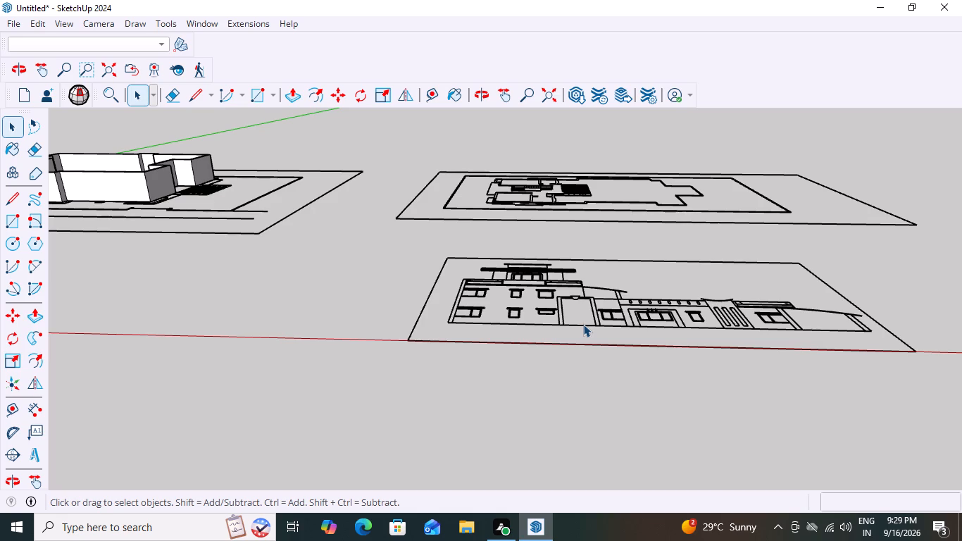
scroll(583, 324, down, 11)
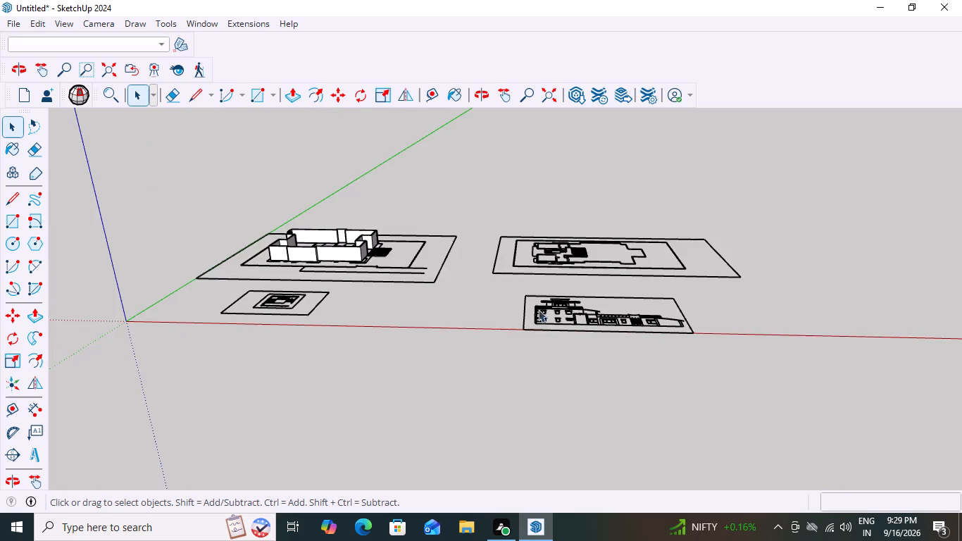
Select all the connected geometry of the exterior walls and make it a group.
scroll(230, 225, up, 13)
scroll(296, 270, up, 5)
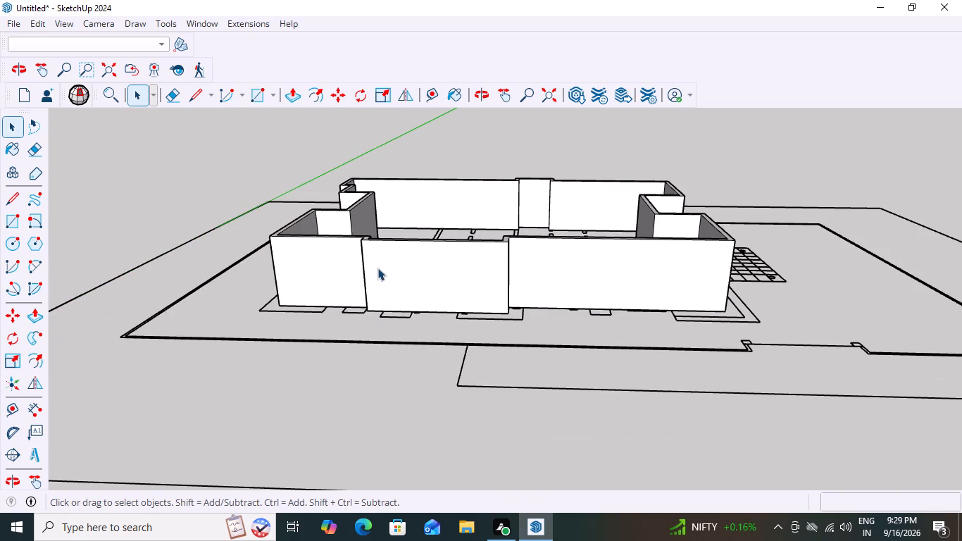
middle_drag(463, 246, 470, 350)
triple_click(463, 336)
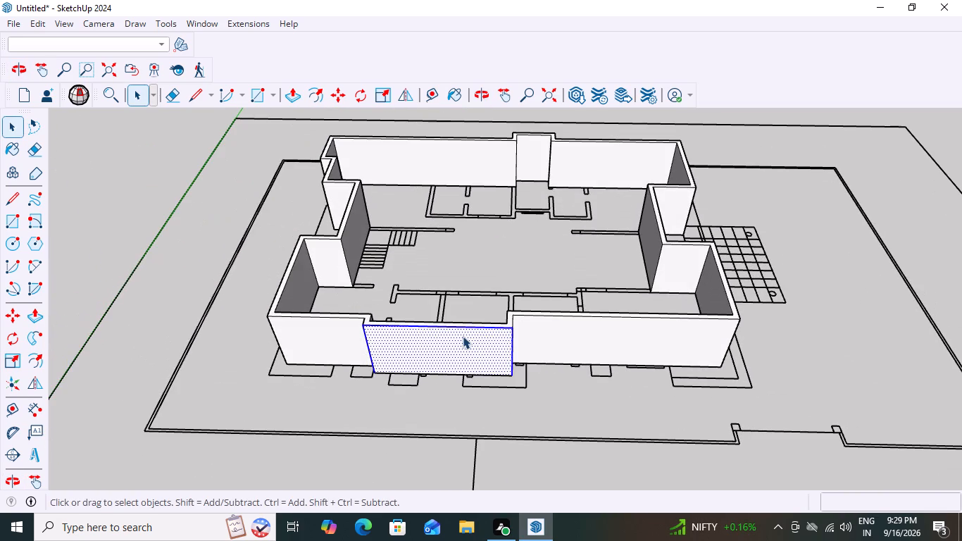
triple_click(463, 336)
triple_click(463, 336)
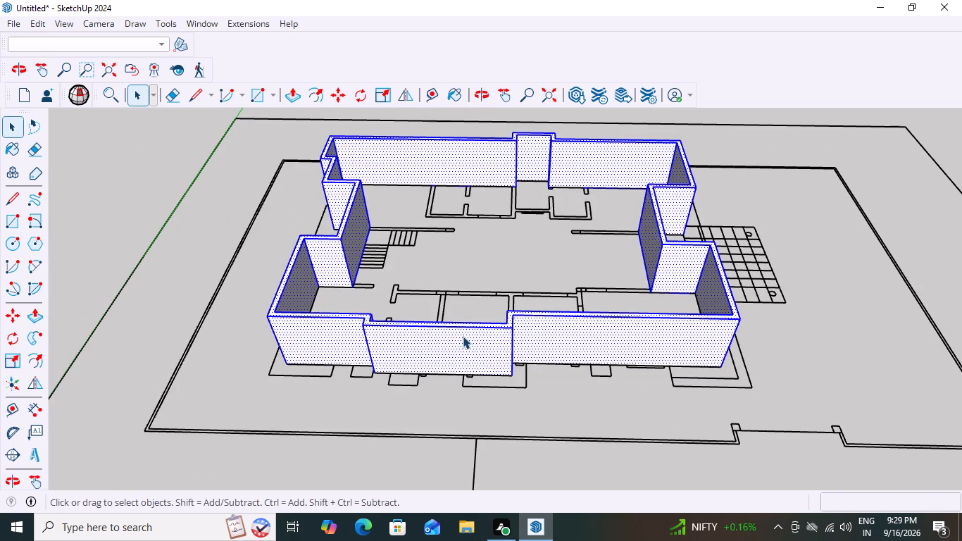
right_click(463, 336)
click(509, 206)
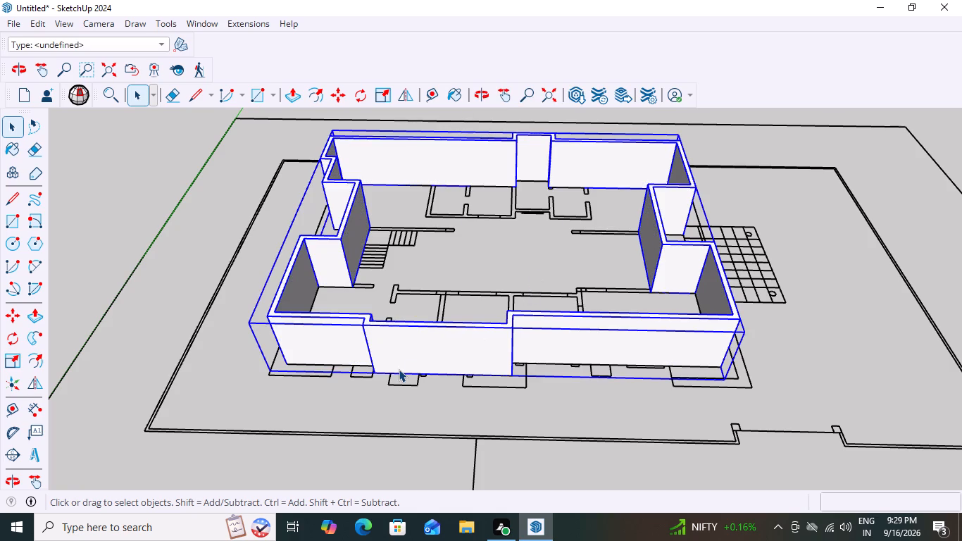
Examine the imported elevation drawing beside the grouped walls and the other floor plan.
scroll(399, 369, down, 5)
scroll(338, 387, up, 8)
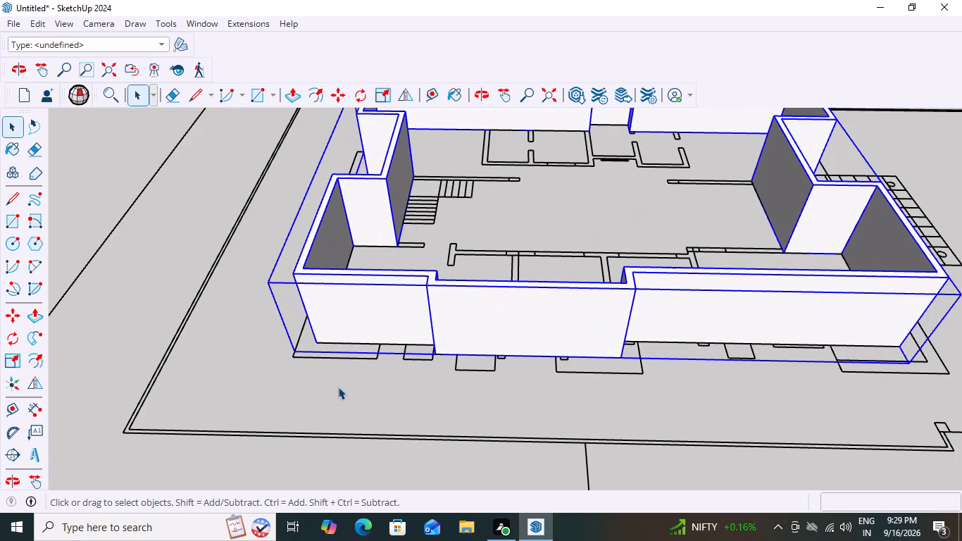
scroll(320, 366, down, 16)
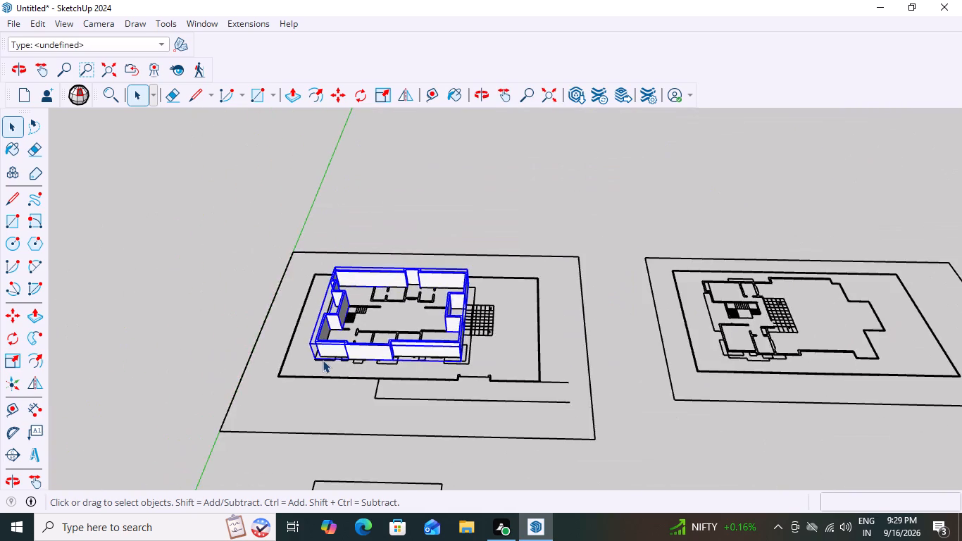
scroll(323, 360, down, 11)
scroll(489, 485, up, 7)
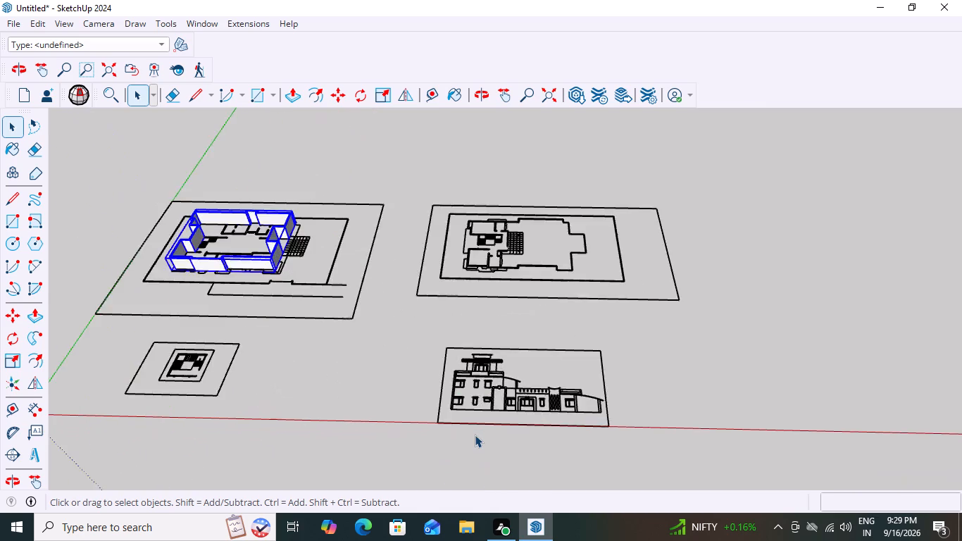
scroll(475, 435, up, 14)
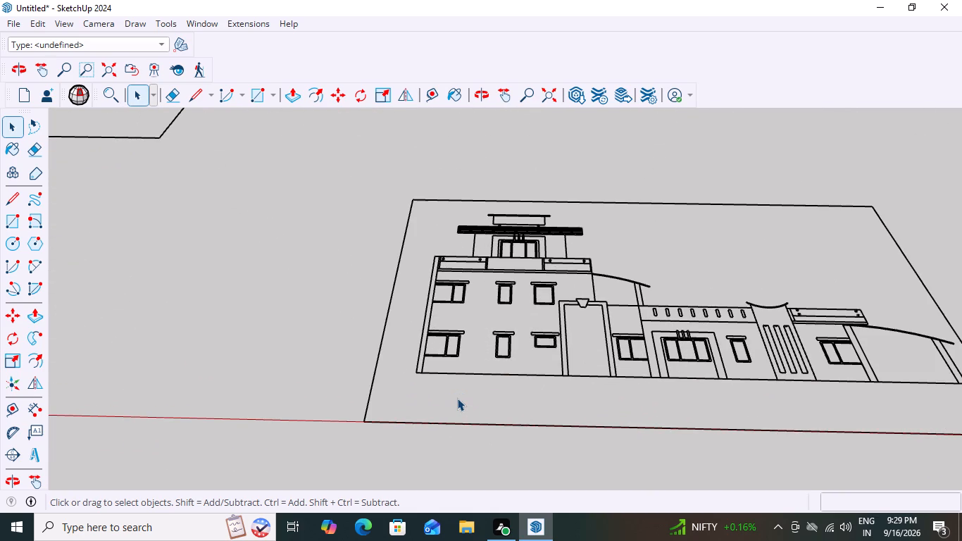
scroll(457, 398, down, 9)
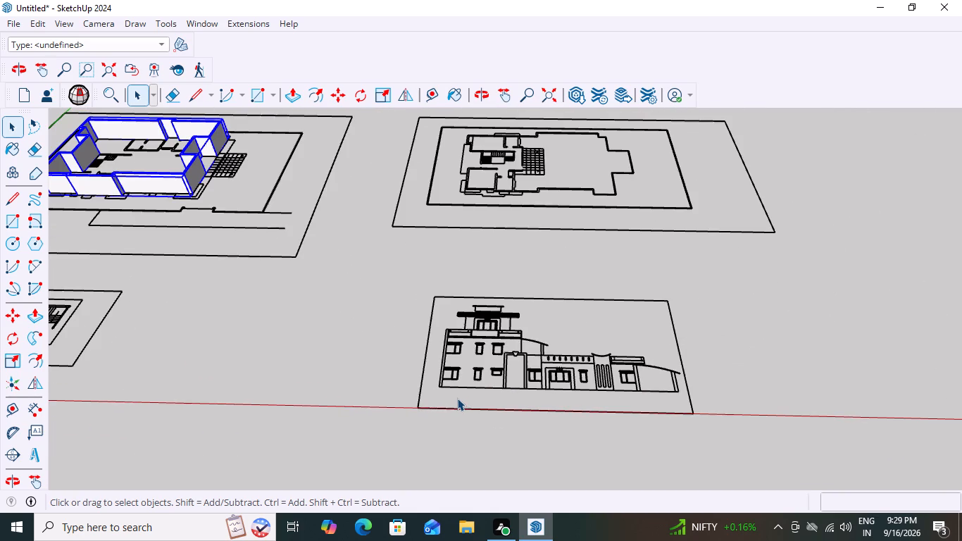
scroll(457, 398, down, 2)
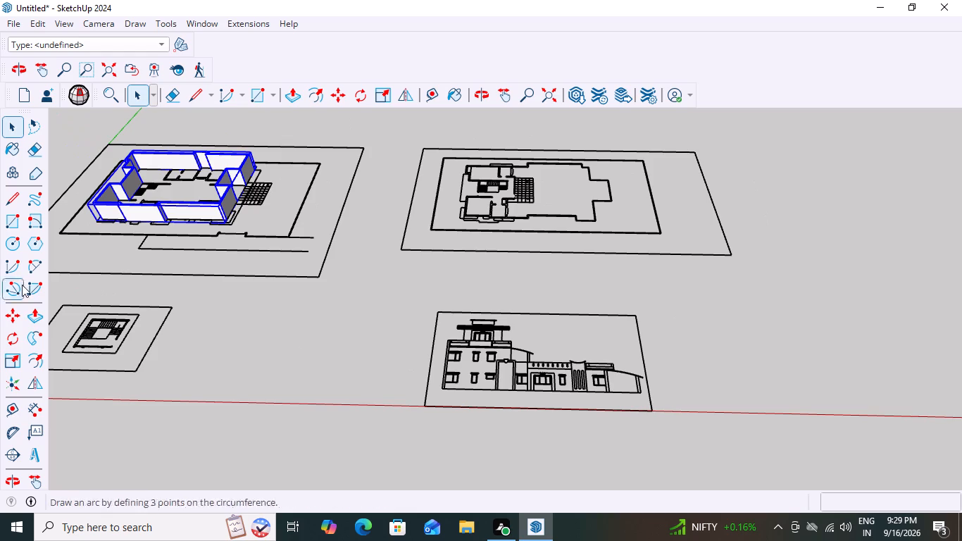
Examine the stair plan and the elevation drawing up close, and clear the selection of the wall group.
scroll(111, 337, up, 6)
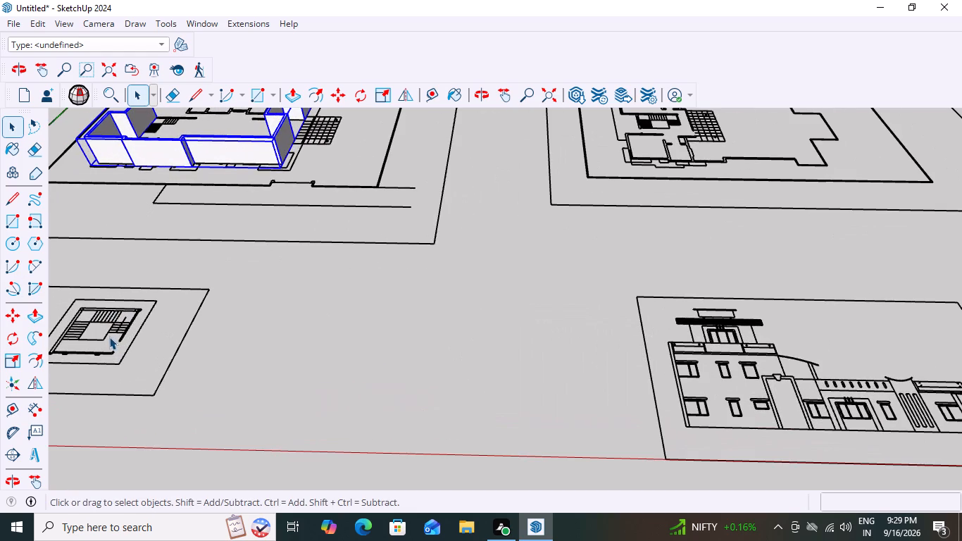
scroll(109, 337, up, 10)
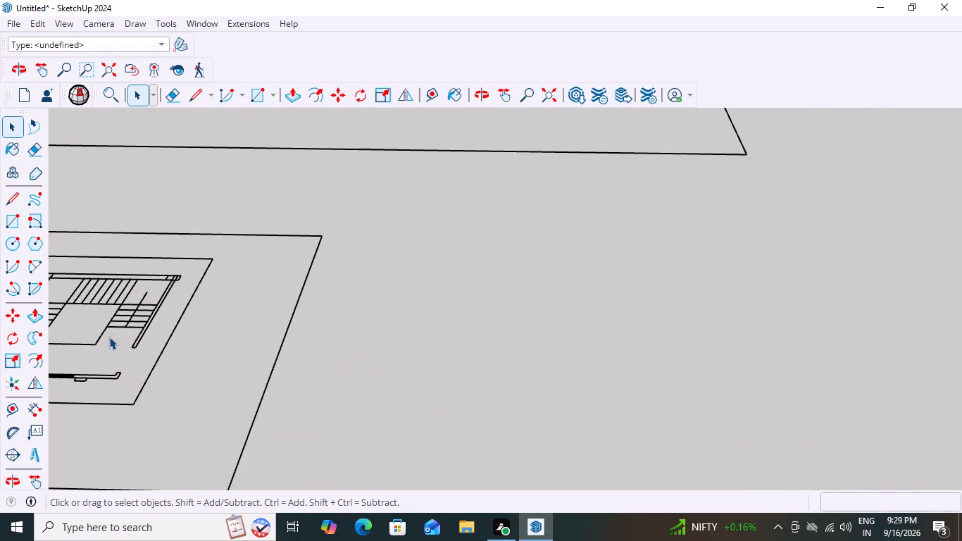
scroll(109, 337, down, 5)
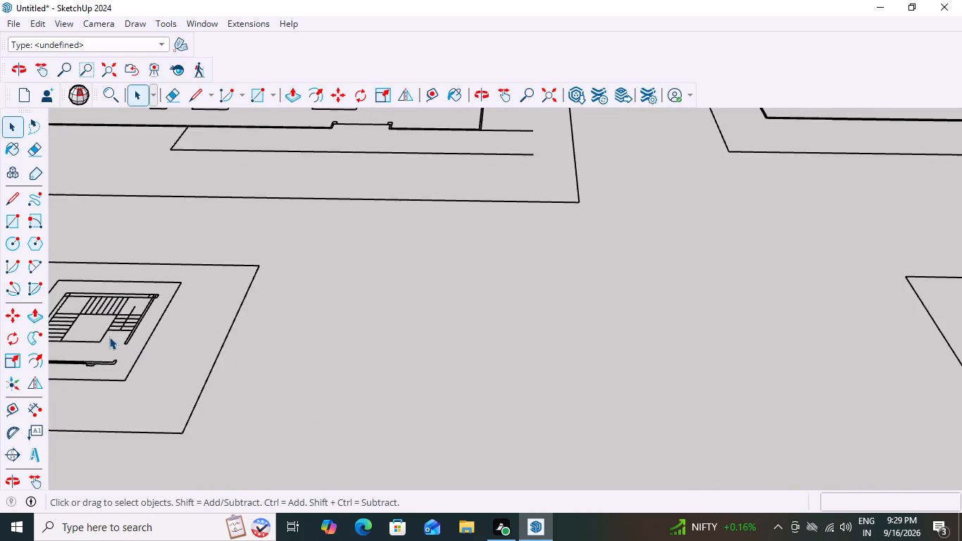
scroll(109, 337, down, 8)
scroll(83, 361, up, 16)
scroll(231, 384, down, 9)
scroll(352, 397, down, 10)
scroll(873, 443, up, 9)
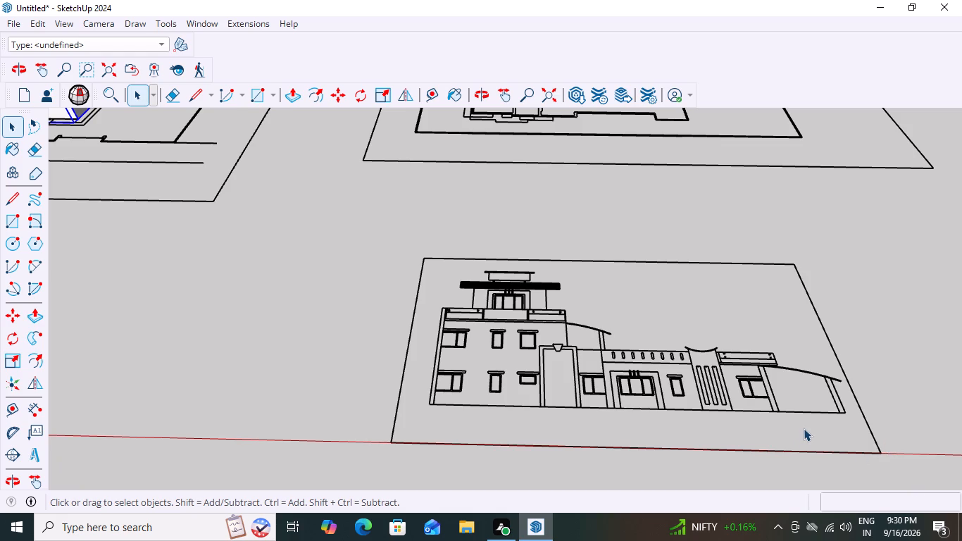
scroll(807, 428, down, 4)
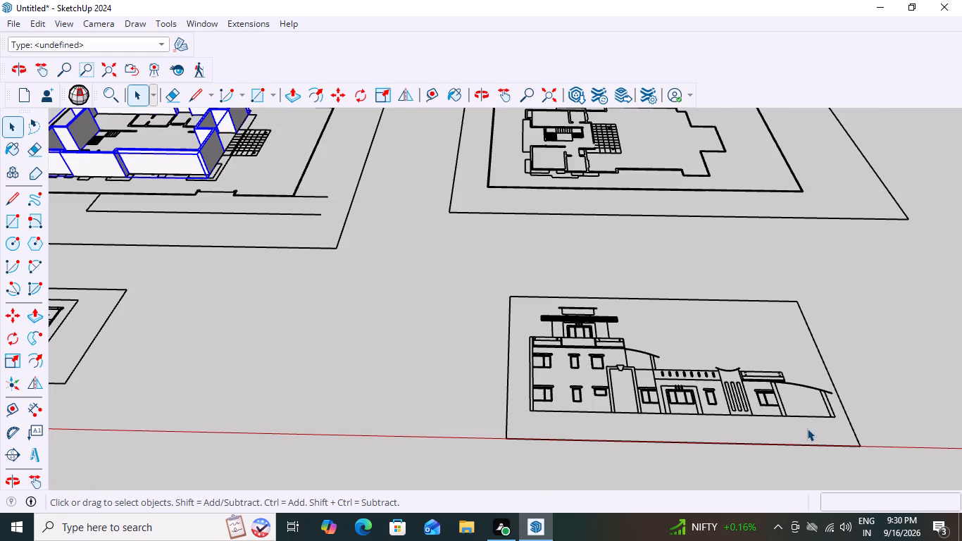
scroll(807, 428, down, 8)
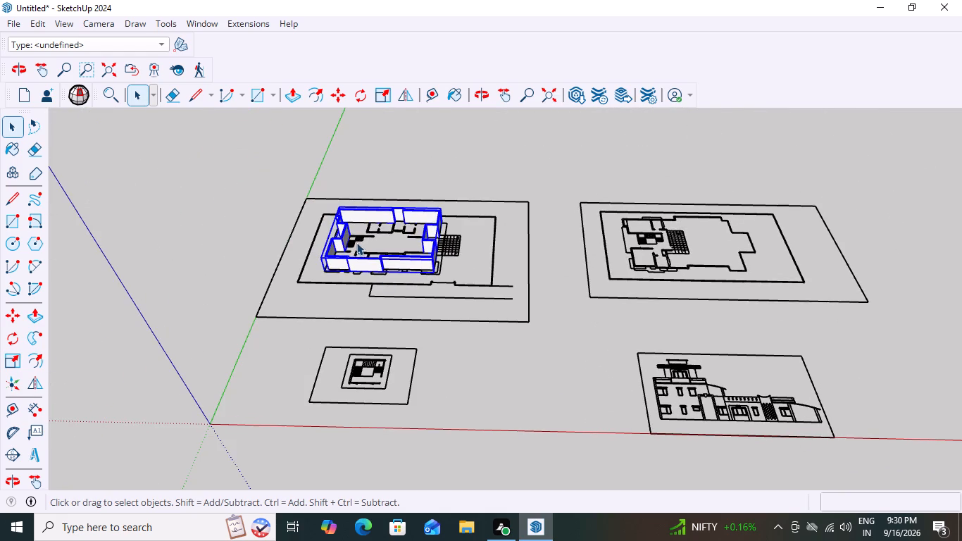
scroll(356, 242, up, 10)
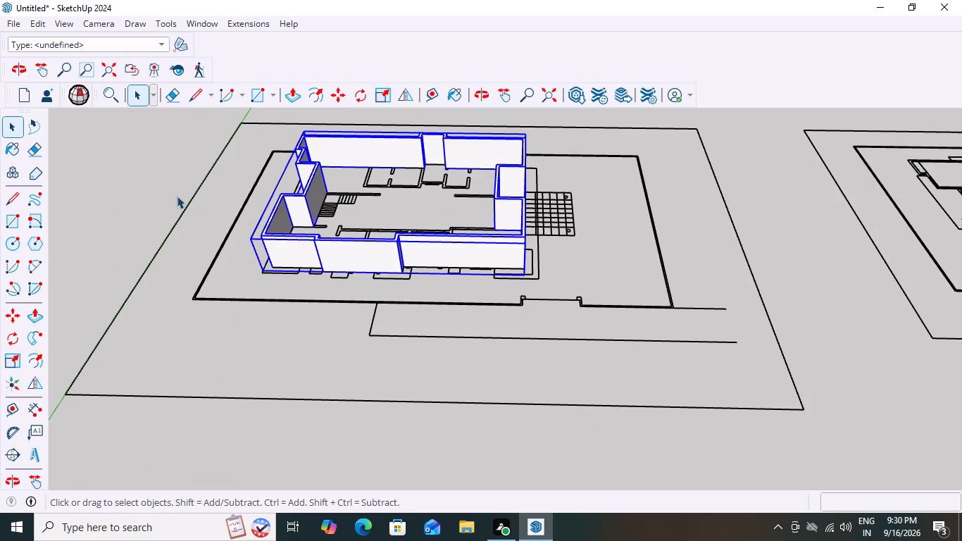
click(161, 186)
Inspect the walled plan from above and from a low front angle alongside the stair plan.
scroll(289, 280, down, 4)
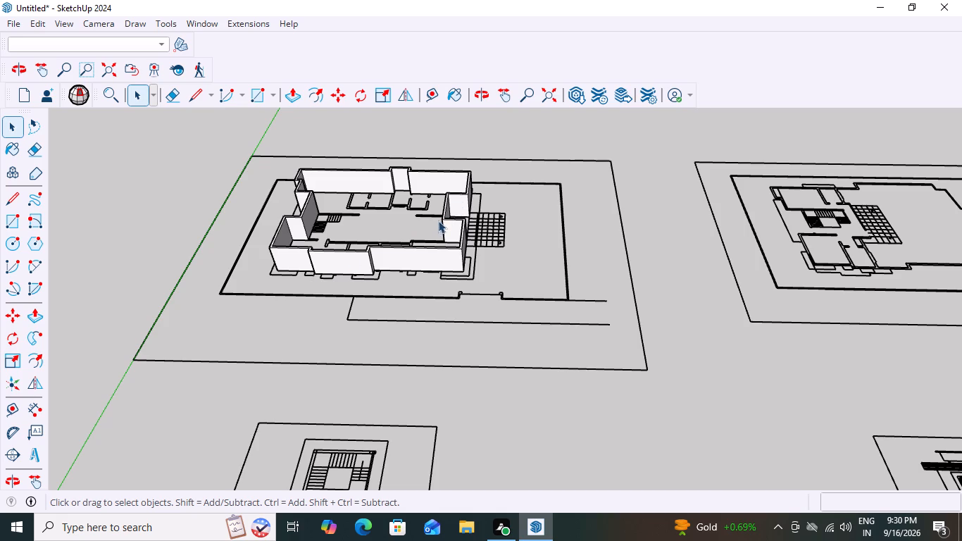
scroll(435, 223, down, 6)
scroll(392, 217, up, 2)
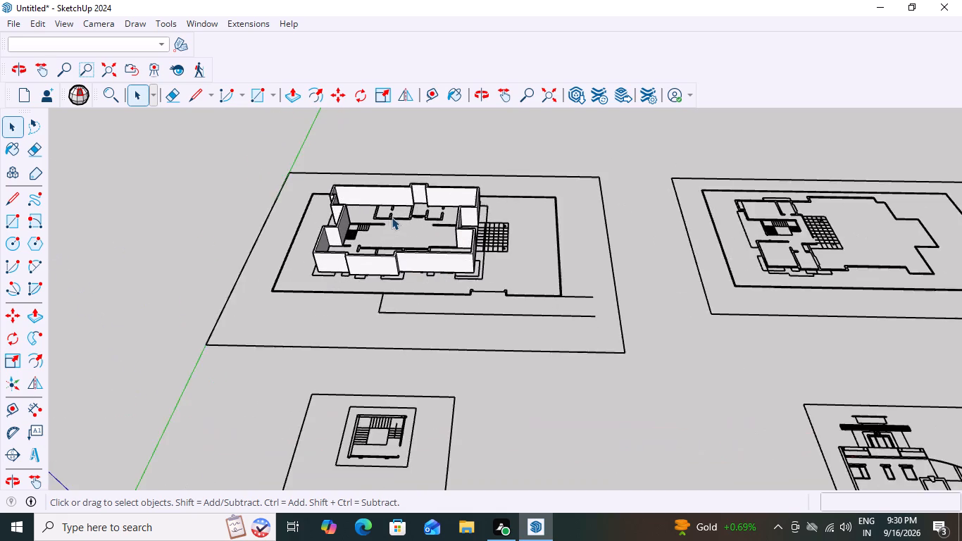
scroll(392, 217, up, 4)
scroll(473, 130, up, 1)
scroll(456, 216, down, 4)
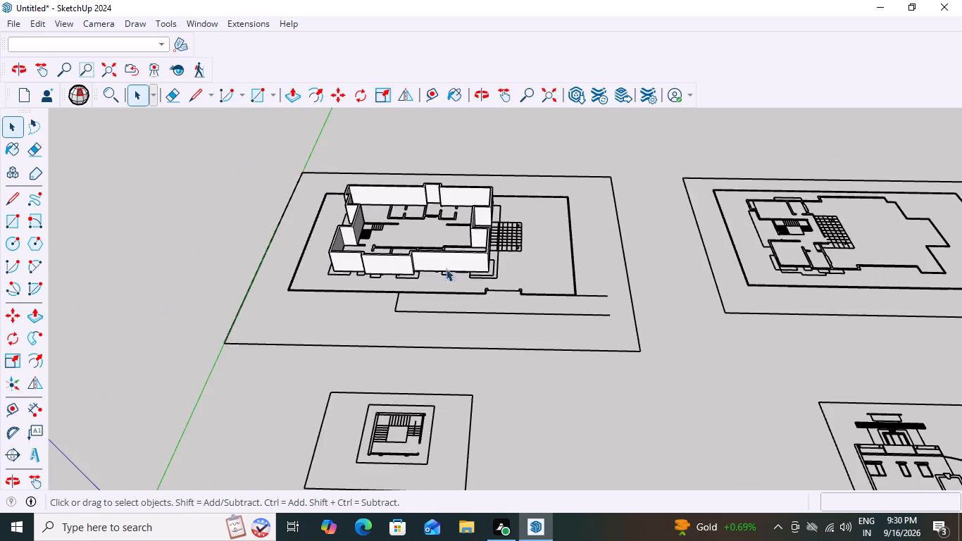
middle_drag(446, 268, 475, 172)
scroll(409, 240, up, 9)
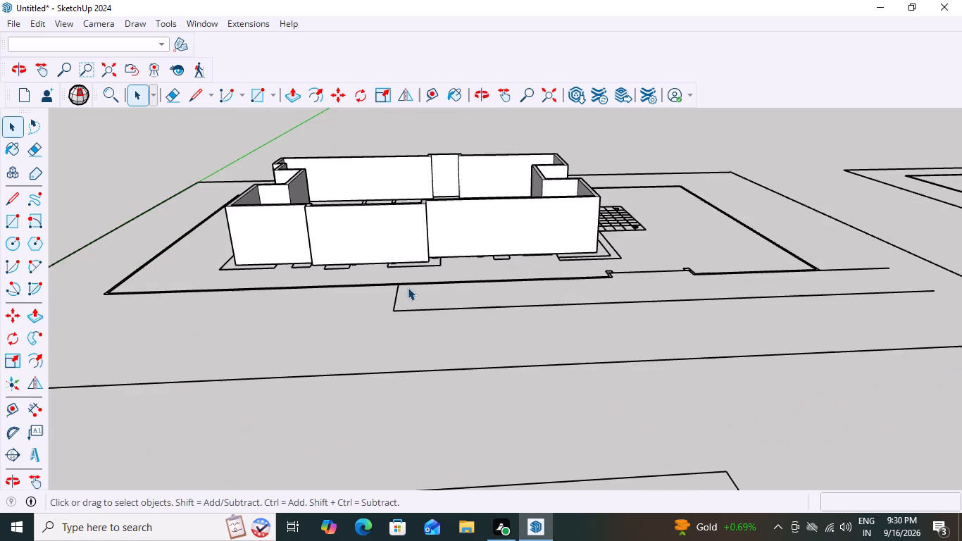
scroll(177, 249, down, 8)
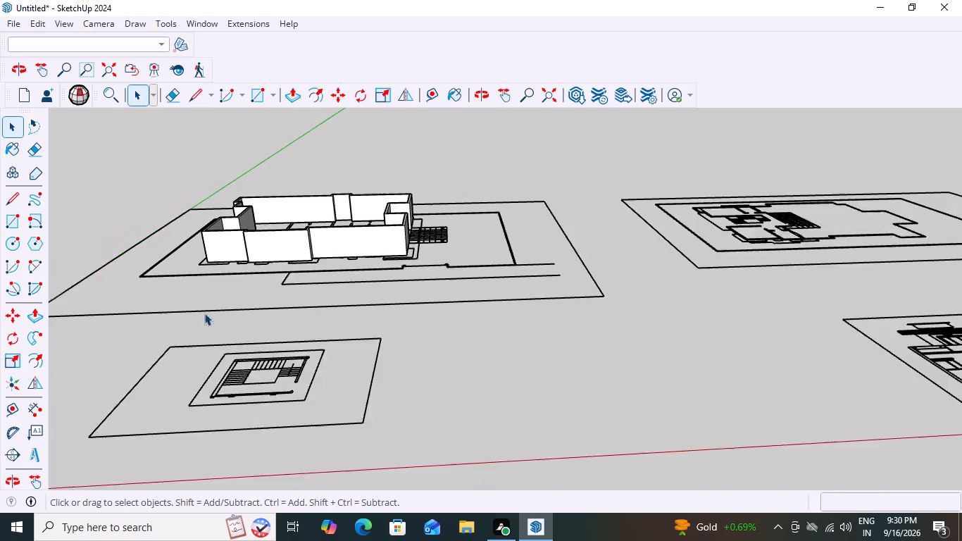
scroll(204, 313, down, 11)
Examine the elevation drawing's windows, doors and roof lines up close and in relation to the floor plan behind it.
scroll(644, 335, up, 10)
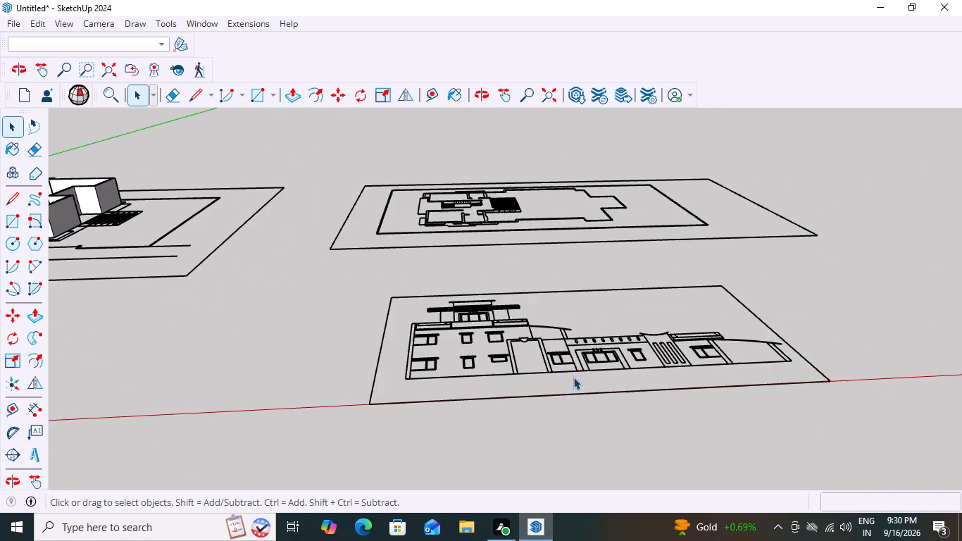
scroll(544, 343, down, 1)
middle_drag(543, 363, 538, 410)
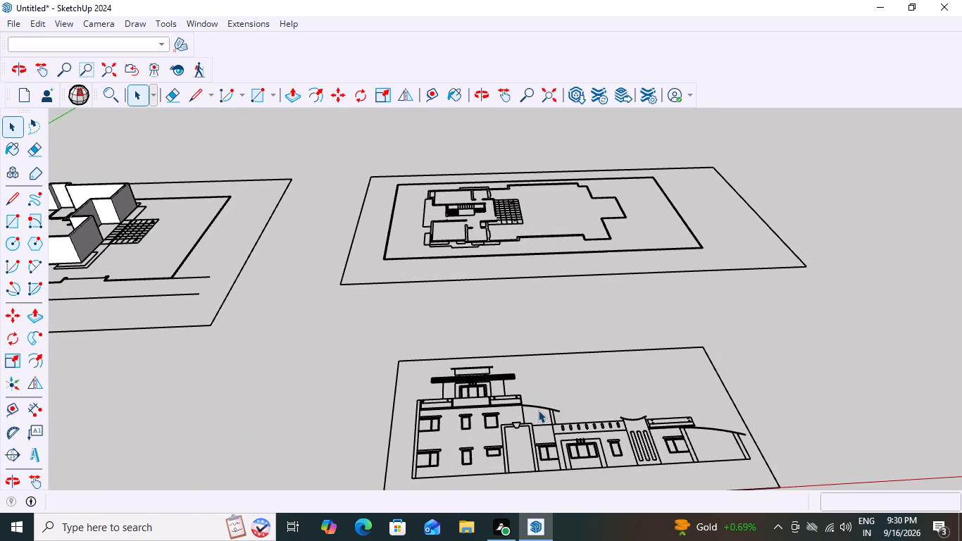
scroll(538, 410, down, 5)
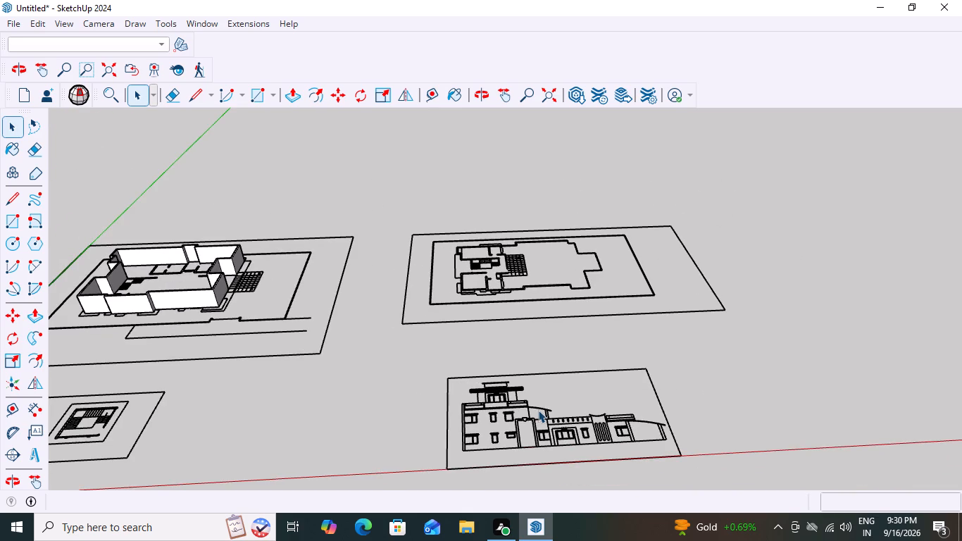
scroll(580, 461, up, 3)
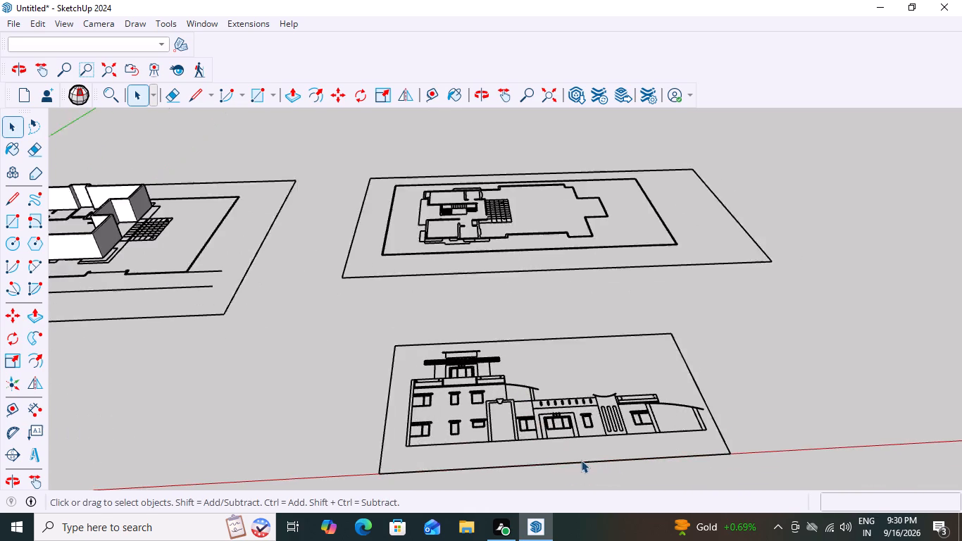
scroll(581, 460, up, 2)
scroll(568, 375, up, 8)
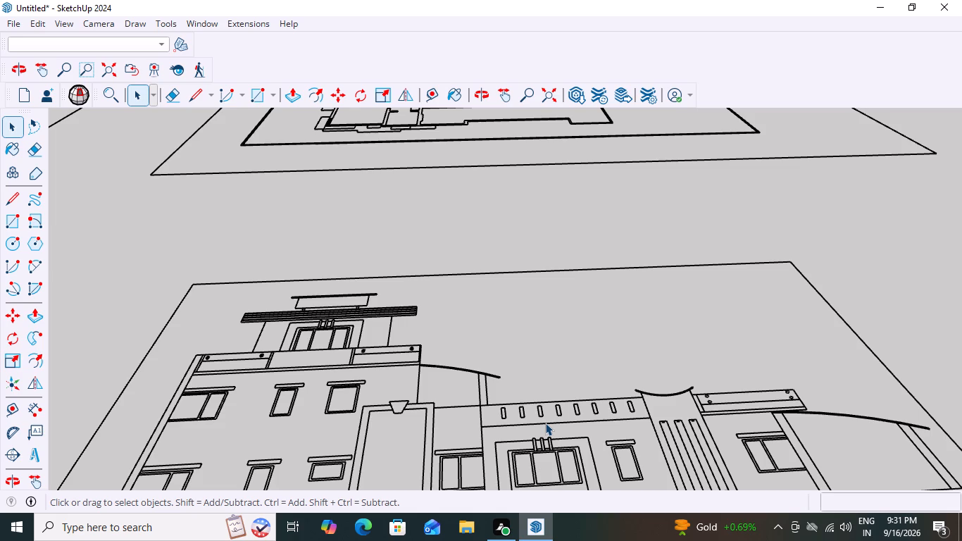
scroll(545, 423, down, 9)
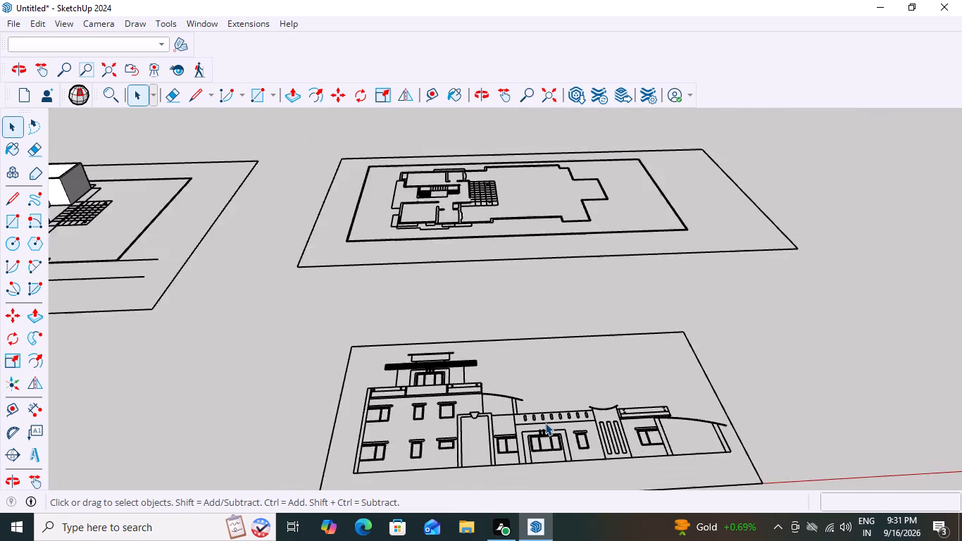
scroll(545, 423, down, 4)
scroll(572, 456, up, 7)
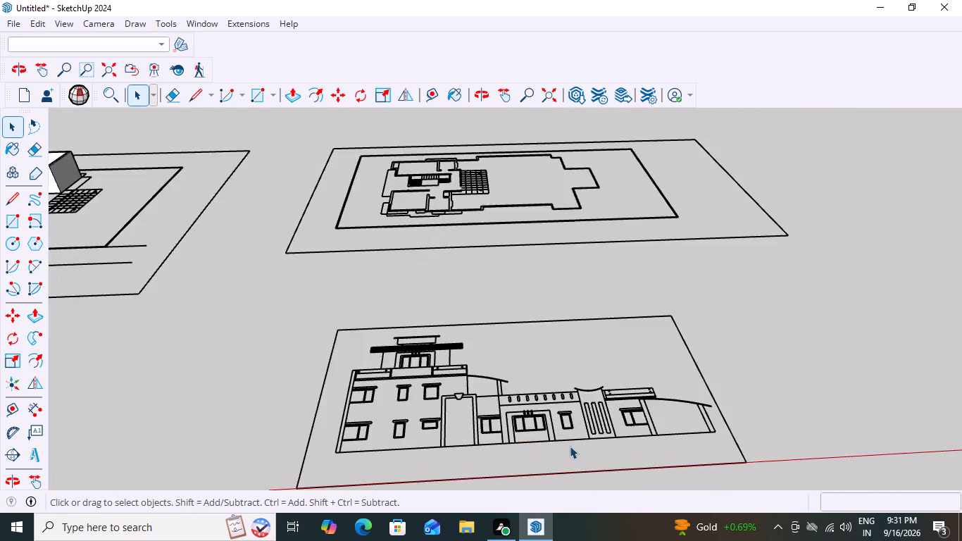
scroll(570, 446, up, 7)
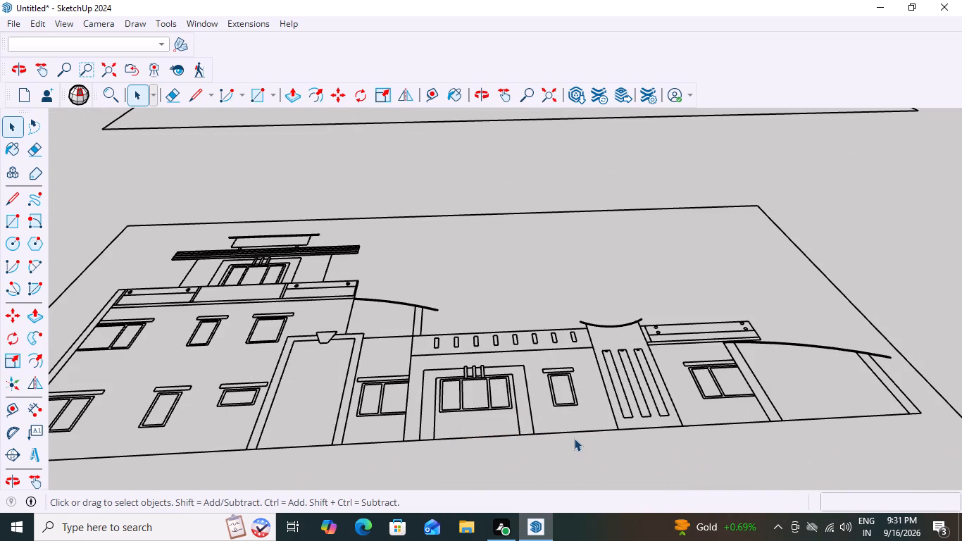
Examine the elevation drawing in relation to the walled plan, the other floor plan and the stair plan.
scroll(615, 404, down, 3)
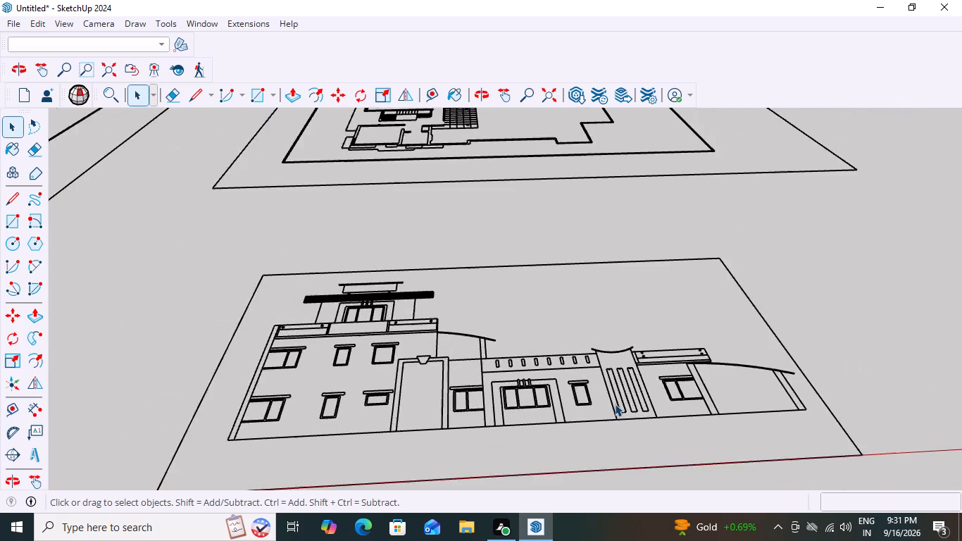
scroll(615, 404, down, 18)
scroll(615, 404, down, 4)
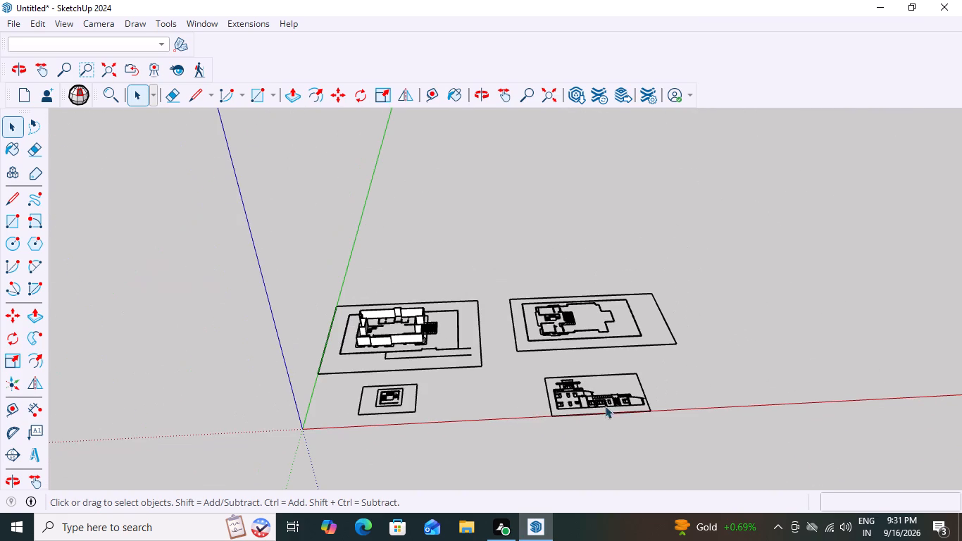
scroll(339, 397, up, 3)
scroll(417, 373, up, 5)
scroll(440, 307, up, 5)
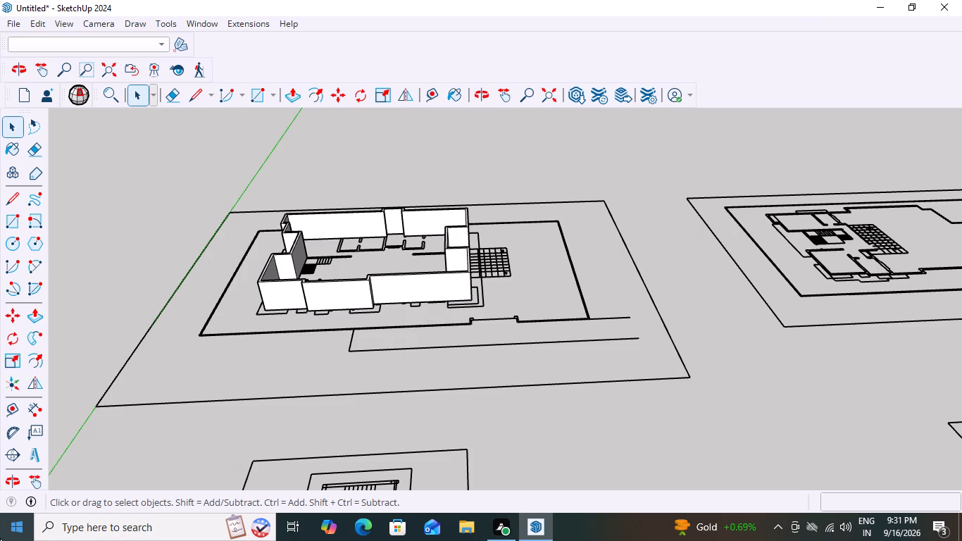
scroll(0, 531, down, 4)
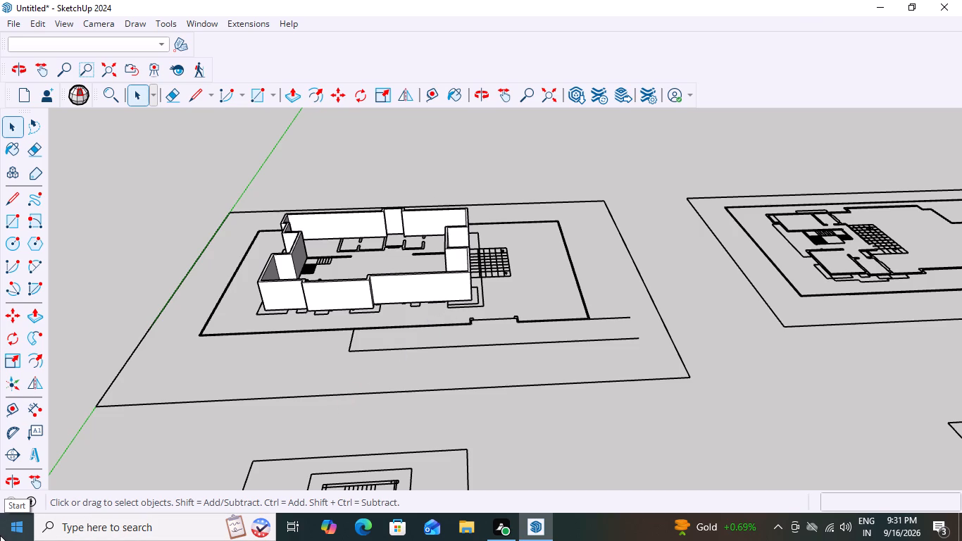
scroll(0, 537, down, 4)
click(0, 540)
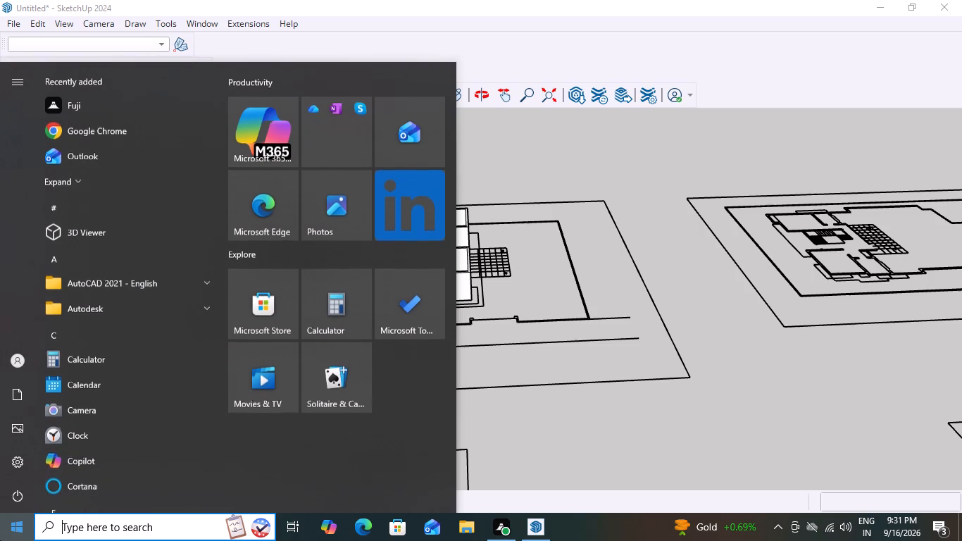
click(808, 177)
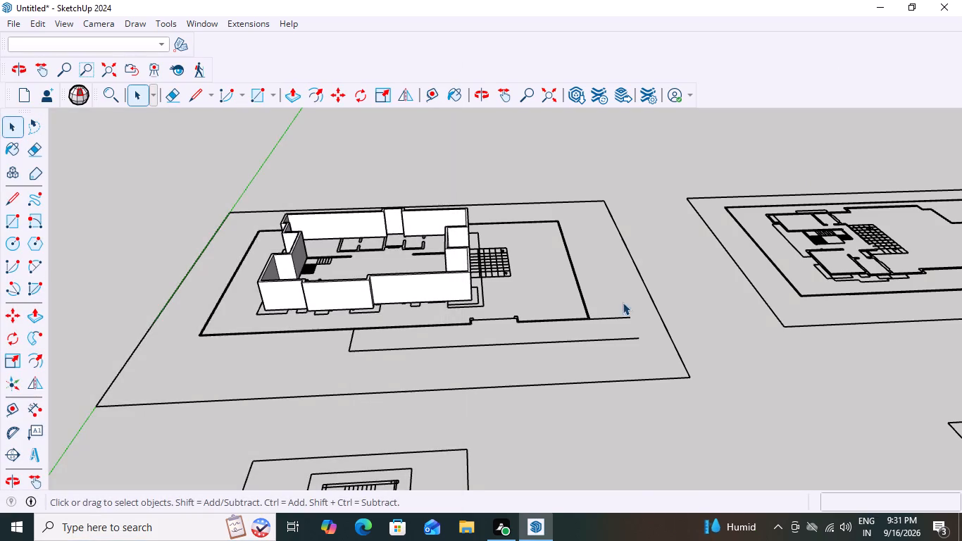
scroll(601, 322, down, 9)
scroll(930, 328, up, 6)
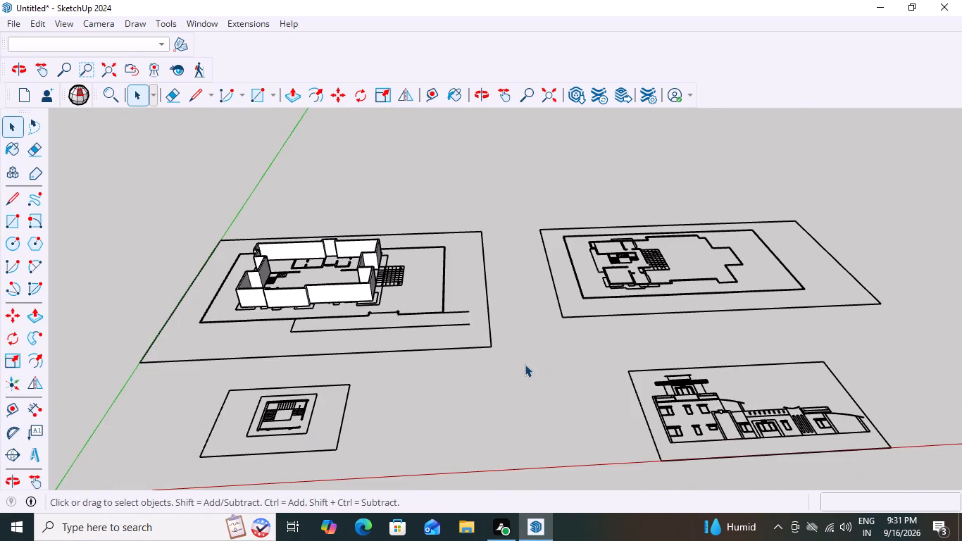
scroll(518, 367, up, 3)
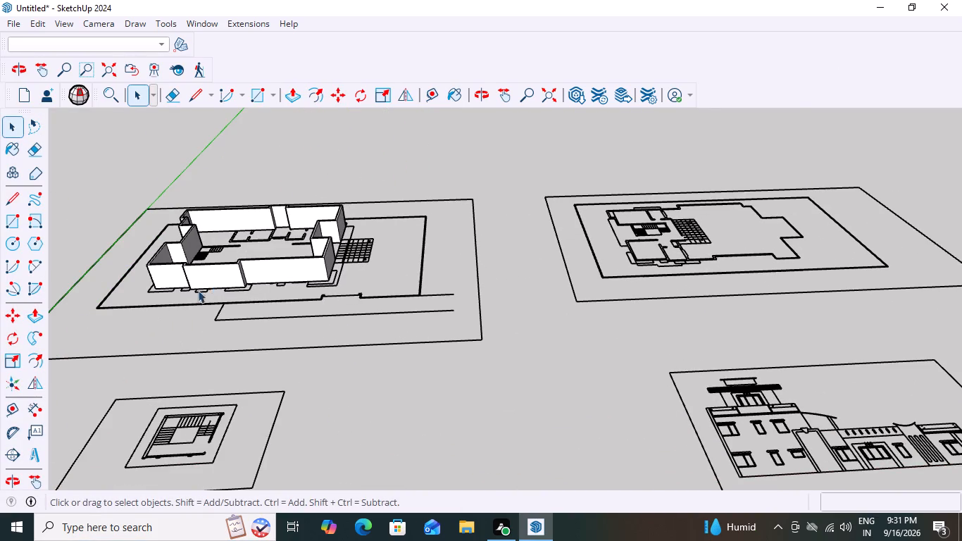
scroll(842, 112, down, 5)
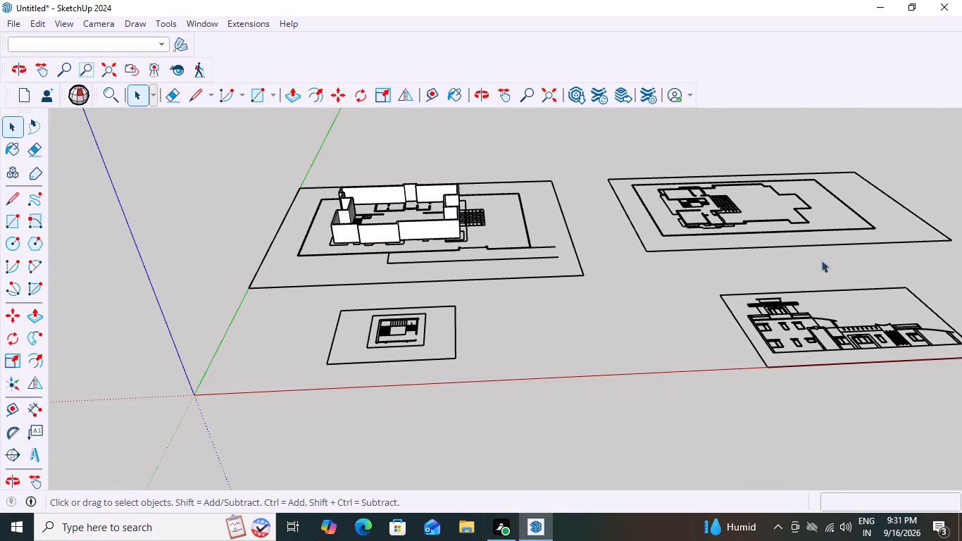
scroll(873, 373, up, 4)
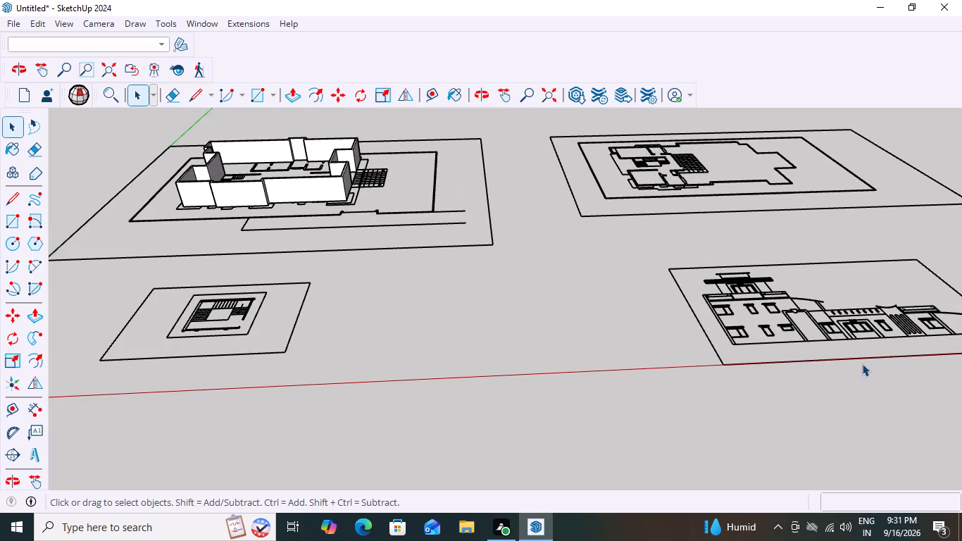
scroll(861, 363, up, 3)
scroll(855, 301, down, 9)
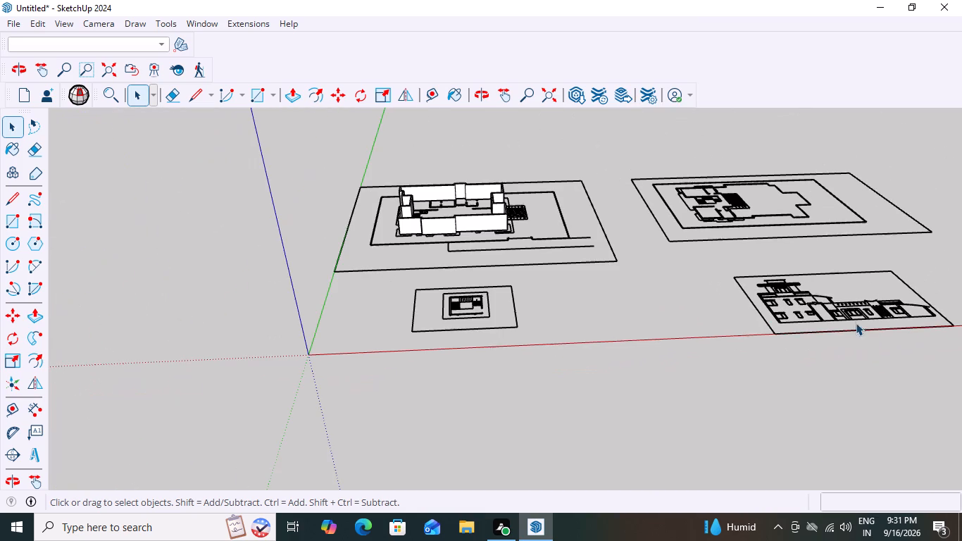
scroll(881, 289, up, 9)
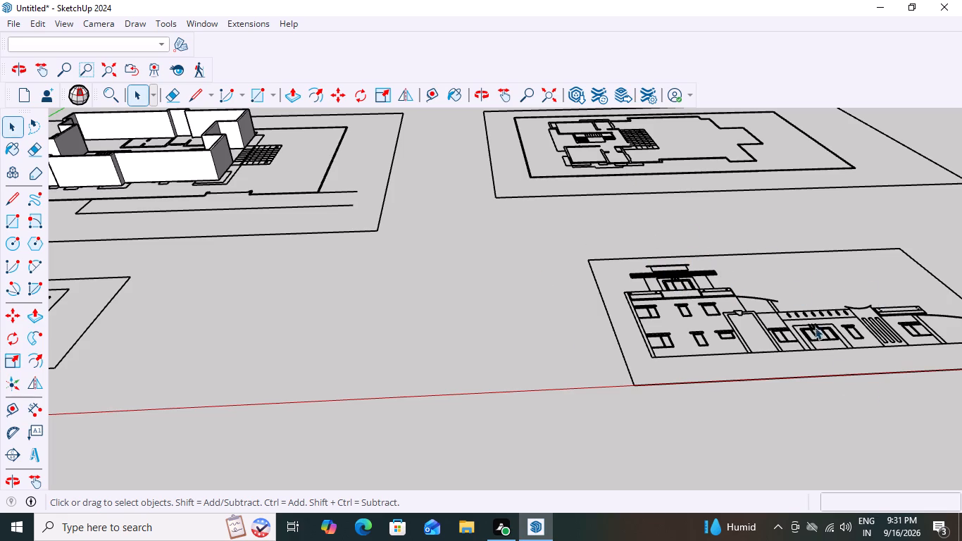
scroll(851, 339, down, 19)
Inspect the walled plan from above and from low front angles, focusing on the small outlines along the front walls.
scroll(524, 279, up, 3)
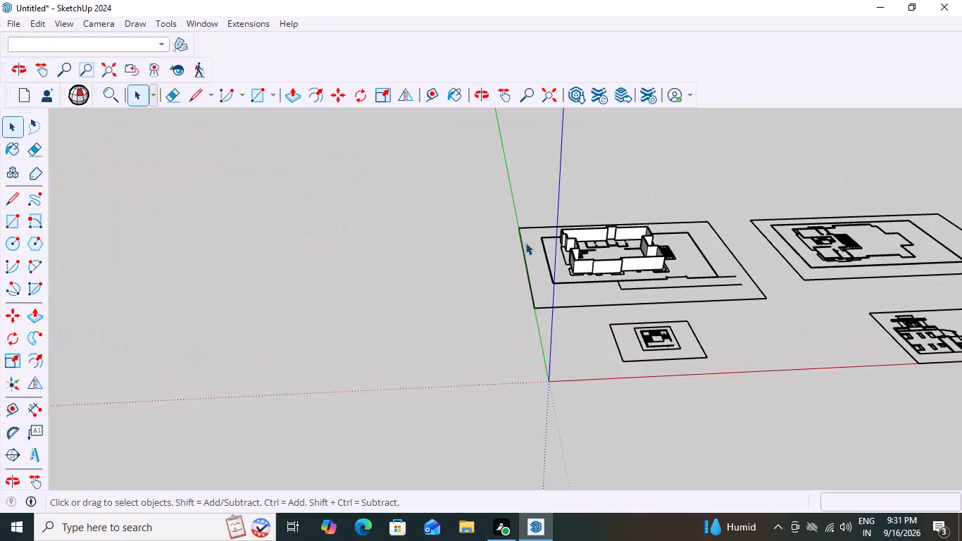
scroll(665, 222, up, 9)
scroll(704, 244, down, 10)
scroll(572, 475, up, 3)
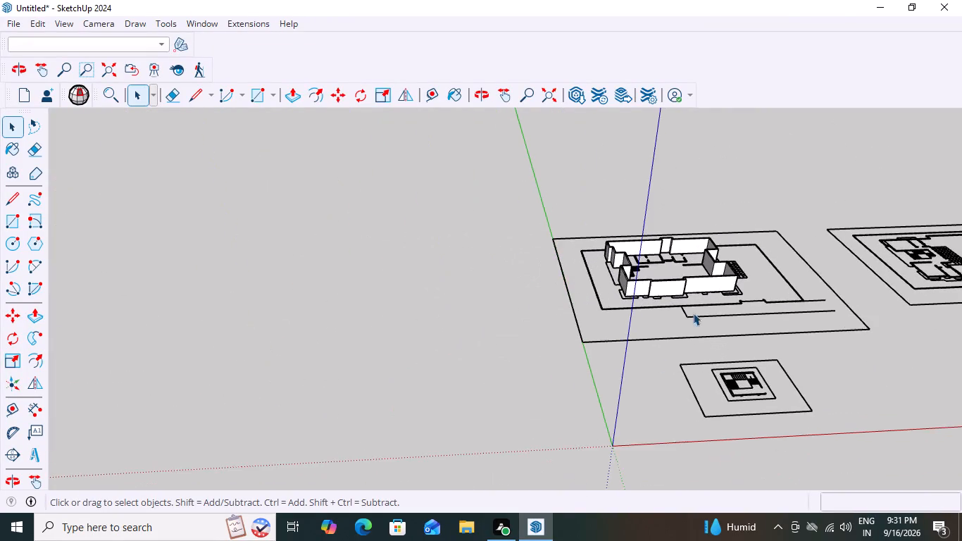
scroll(693, 313, up, 6)
scroll(621, 257, up, 5)
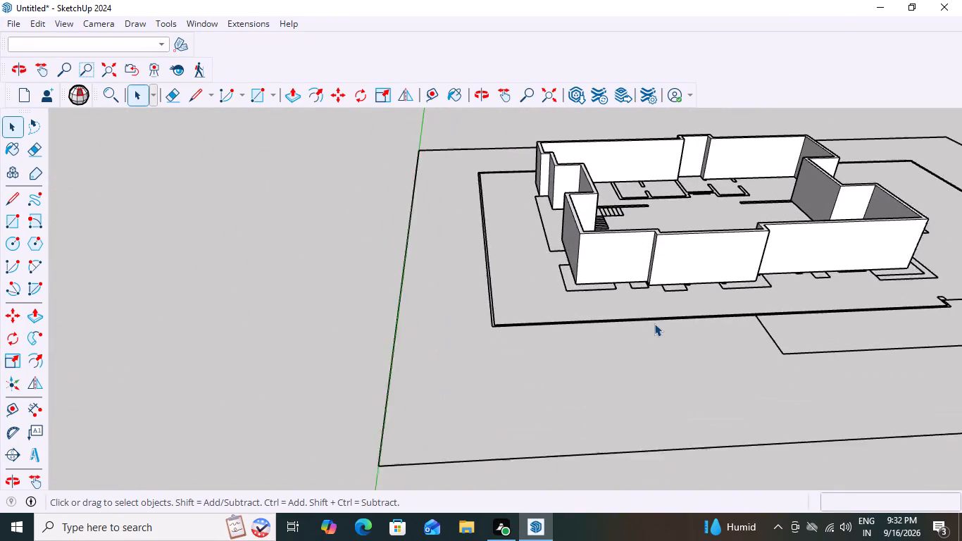
scroll(654, 323, up, 1)
scroll(592, 250, up, 3)
scroll(538, 312, up, 2)
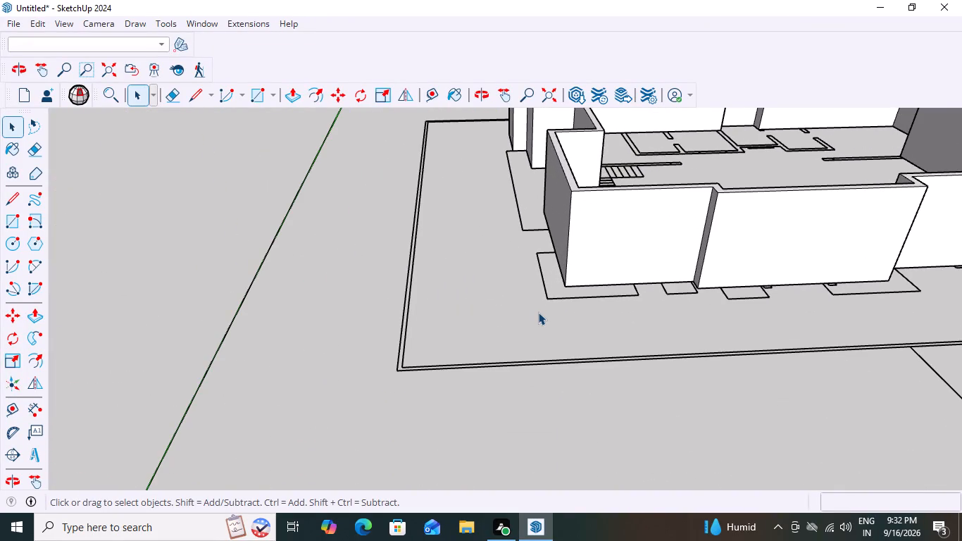
scroll(544, 301, down, 4)
middle_drag(663, 282, 656, 445)
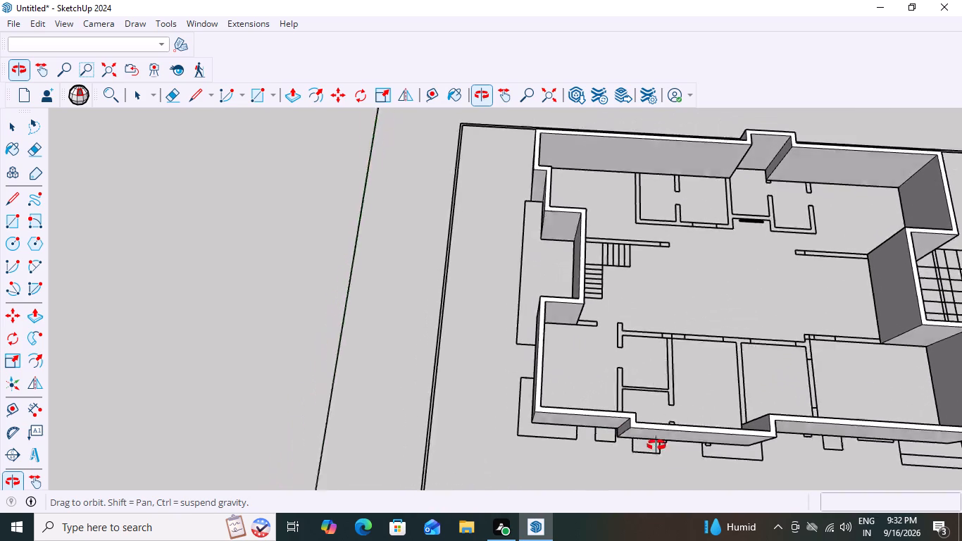
middle_drag(656, 445, 615, 289)
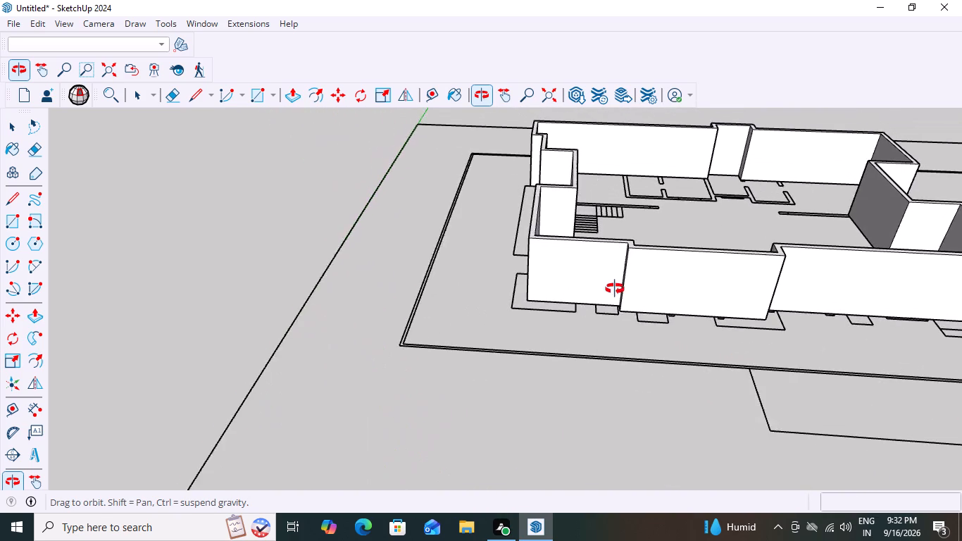
middle_drag(615, 289, 614, 289)
scroll(649, 313, down, 9)
scroll(689, 356, down, 3)
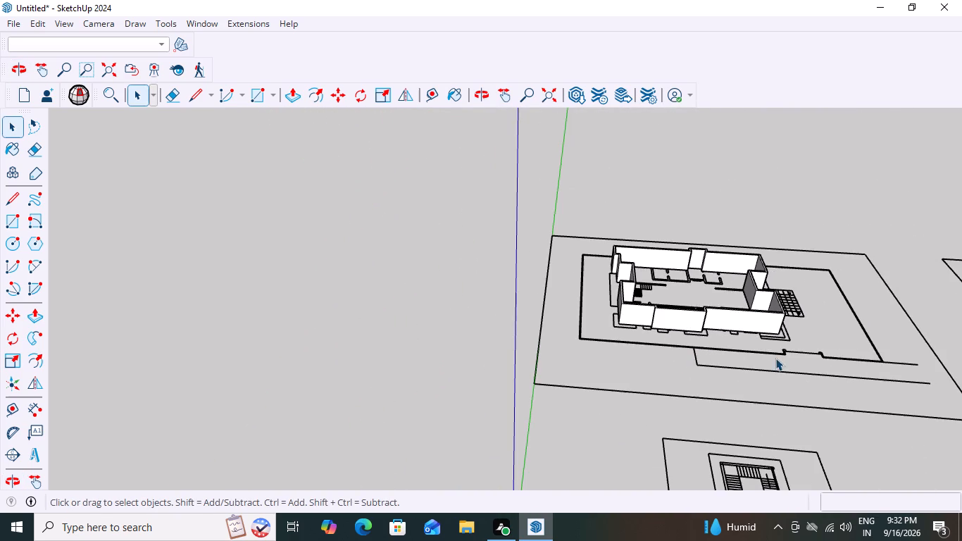
middle_drag(779, 337, 847, 468)
scroll(729, 336, up, 11)
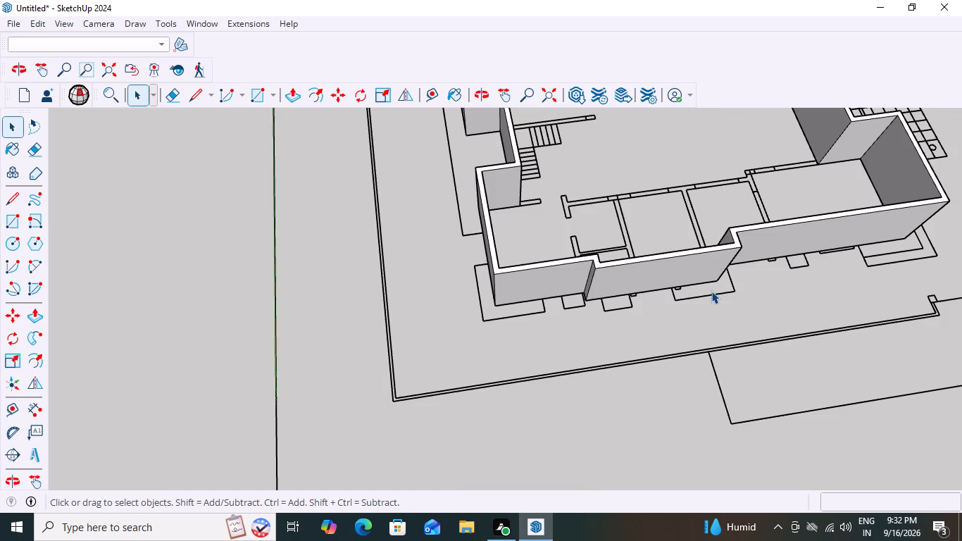
scroll(711, 290, up, 4)
scroll(711, 290, down, 4)
middle_drag(742, 268, 751, 390)
scroll(749, 324, up, 1)
middle_drag(750, 323, 762, 262)
middle_drag(733, 270, 732, 218)
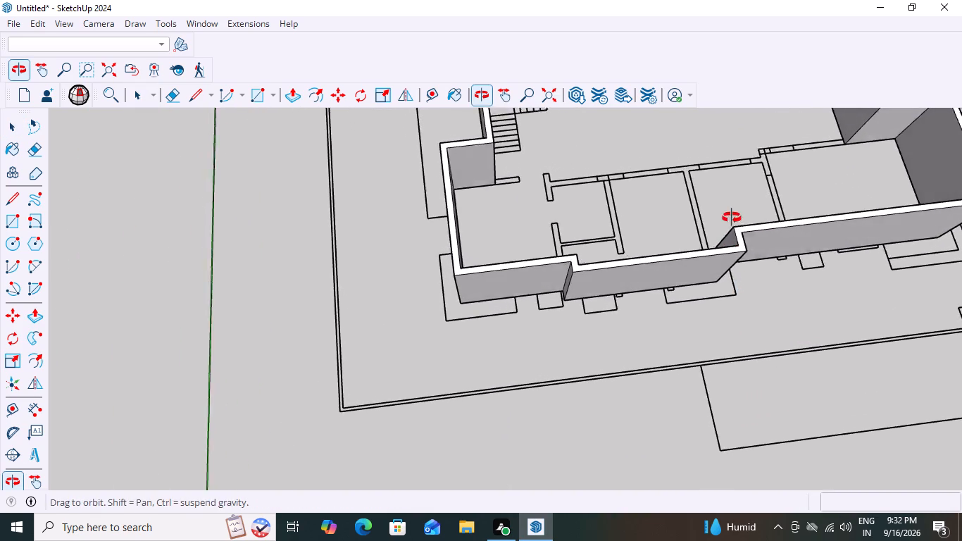
middle_drag(732, 218, 724, 171)
Trace three sides of the projecting outline below the middle front wall with the Line tool, its front edge about 2751 mm long.
scroll(729, 290, up, 8)
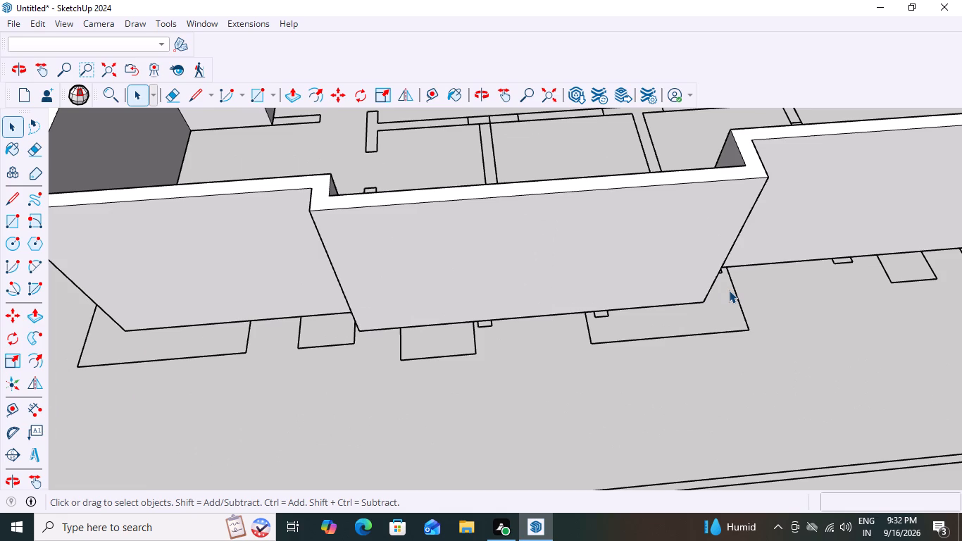
key(l)
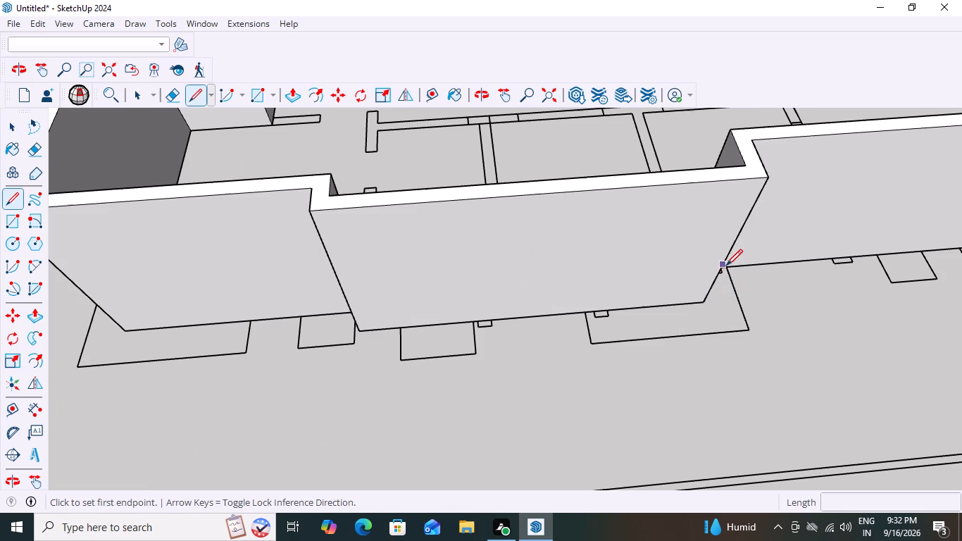
click(727, 268)
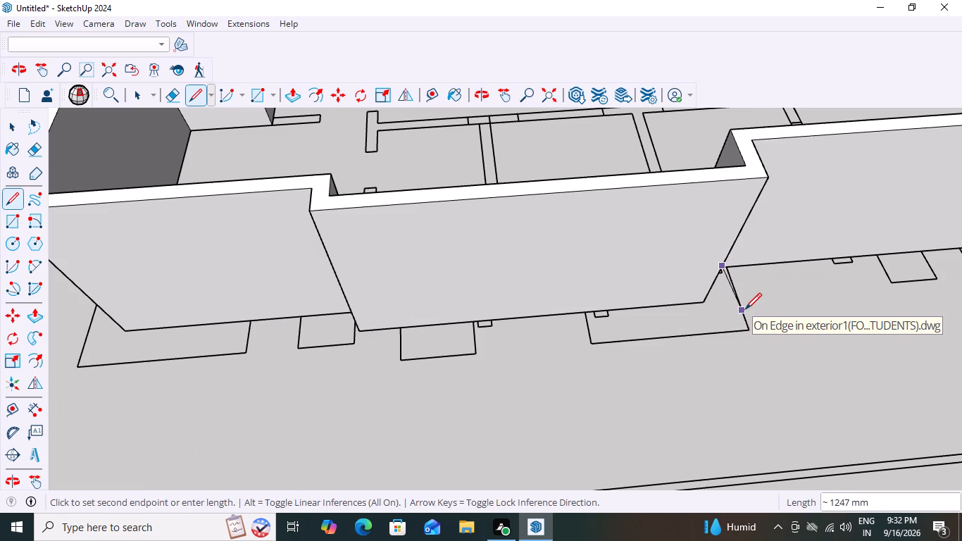
key(Escape)
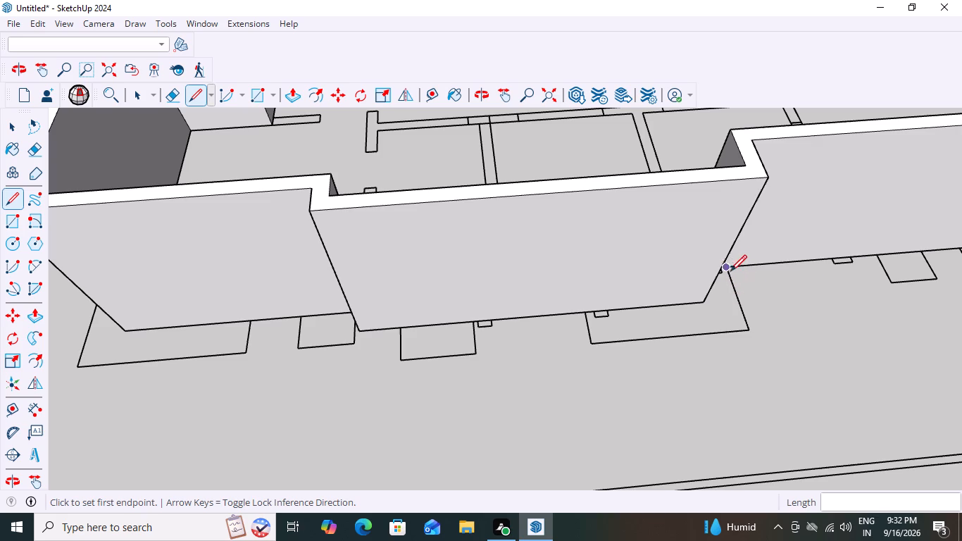
click(728, 268)
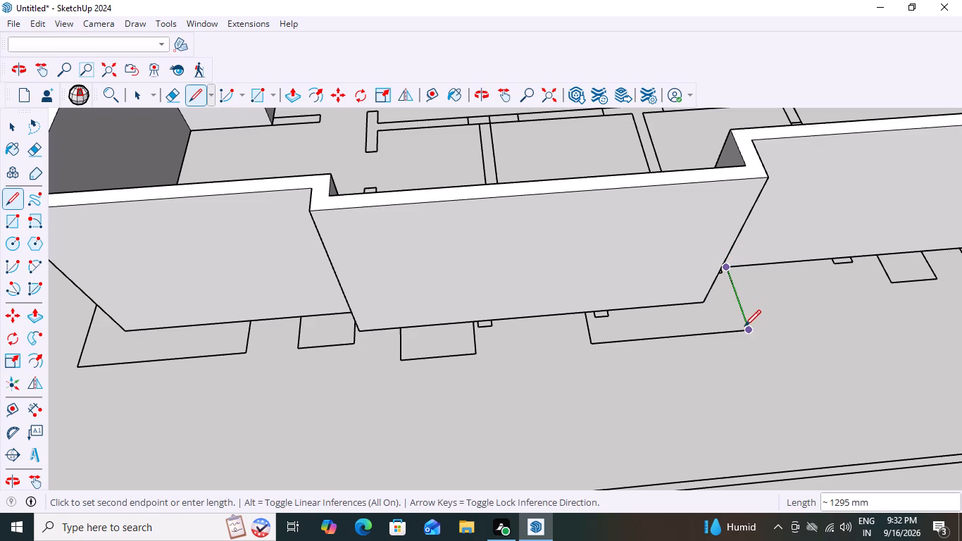
click(747, 330)
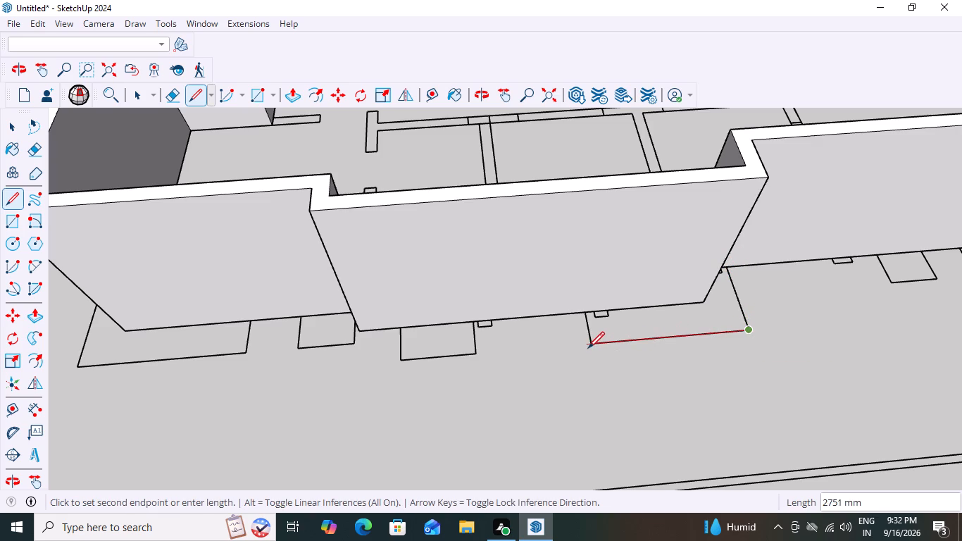
click(589, 346)
click(585, 315)
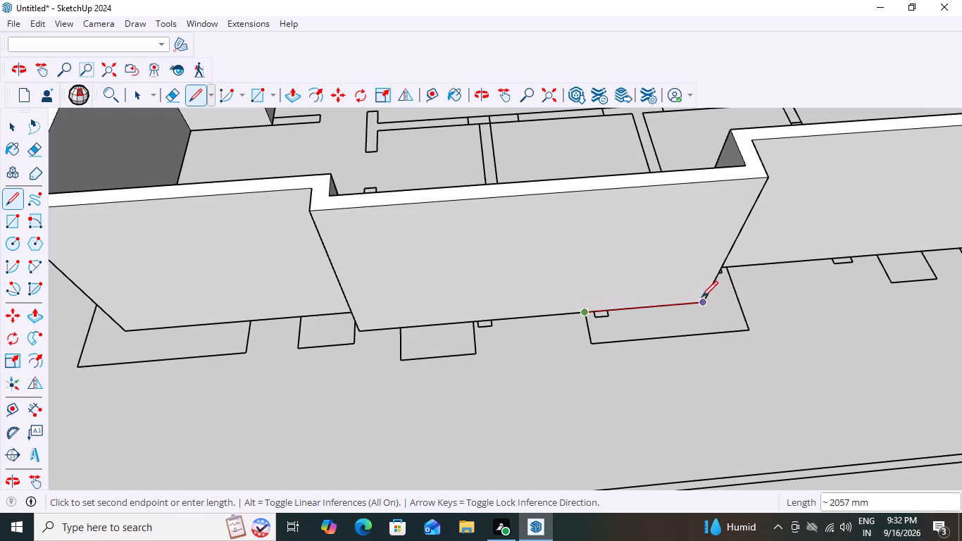
middle_drag(706, 302, 573, 288)
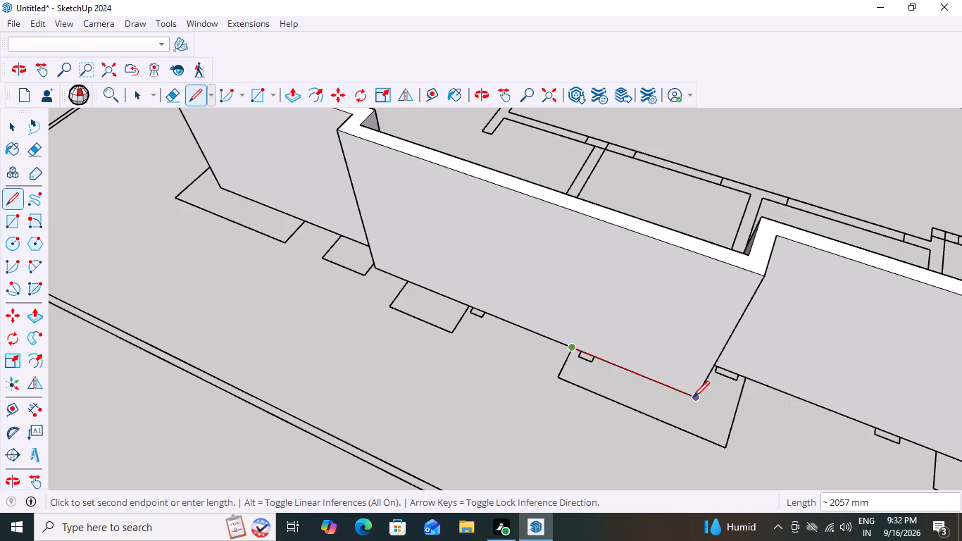
key(Escape)
scroll(730, 402, down, 7)
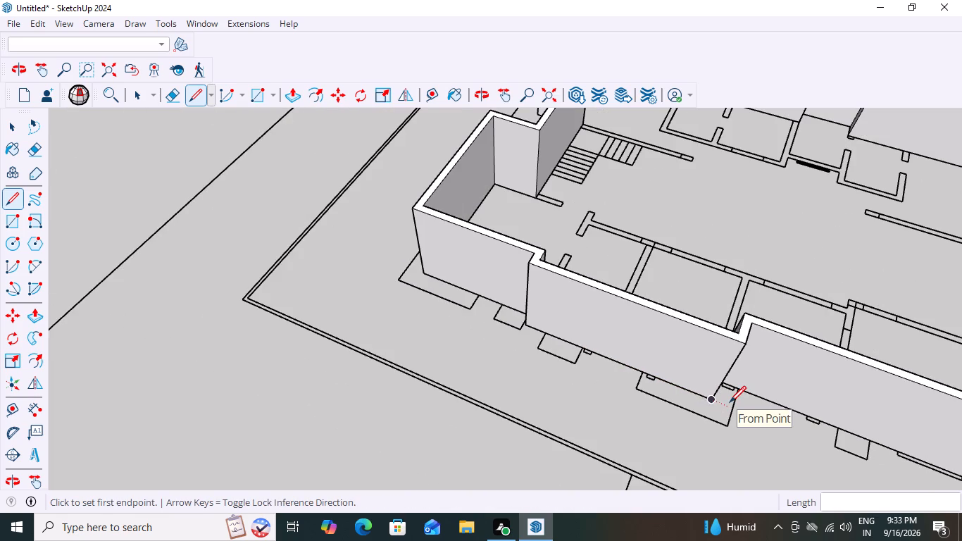
key(space)
click(327, 418)
Measure the front edge of the projecting outline below the middle front wall with the Dimension tool, without placing the dimension.
scroll(345, 423, down, 3)
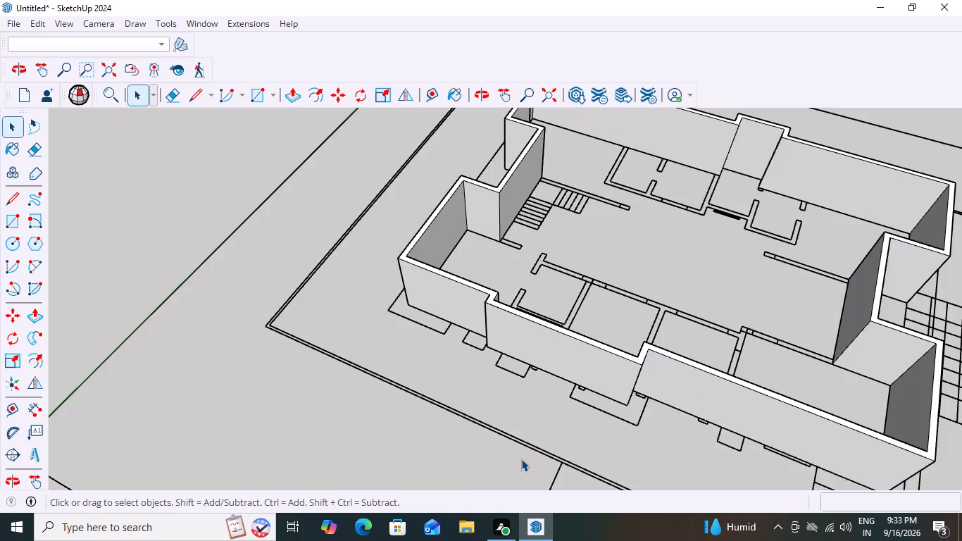
scroll(549, 459, down, 2)
middle_drag(606, 440, 783, 378)
scroll(657, 340, up, 2)
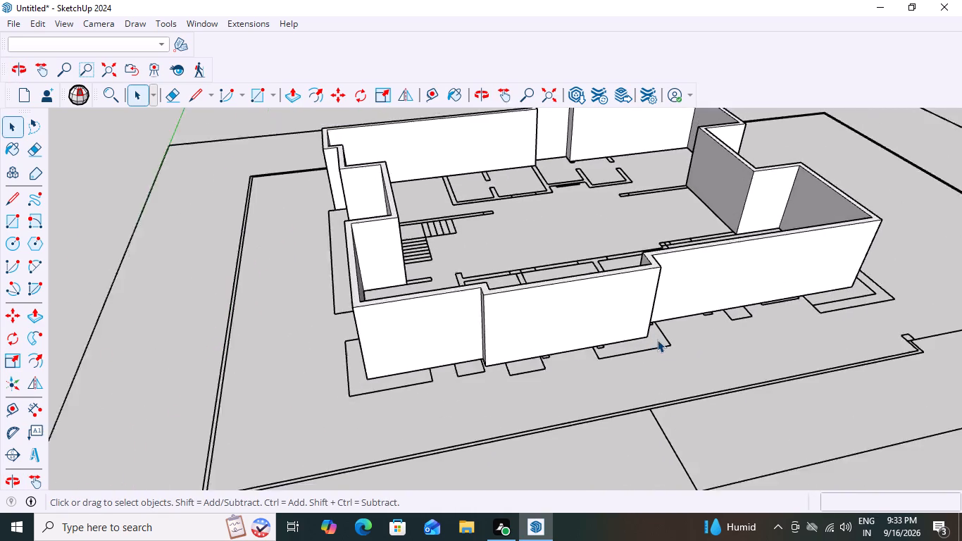
scroll(657, 340, up, 4)
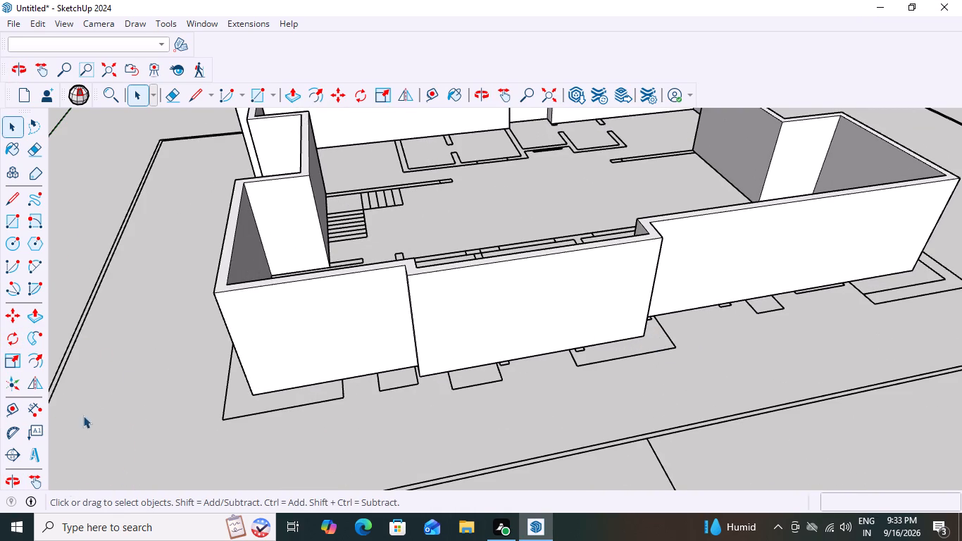
click(34, 404)
scroll(637, 426, down, 1)
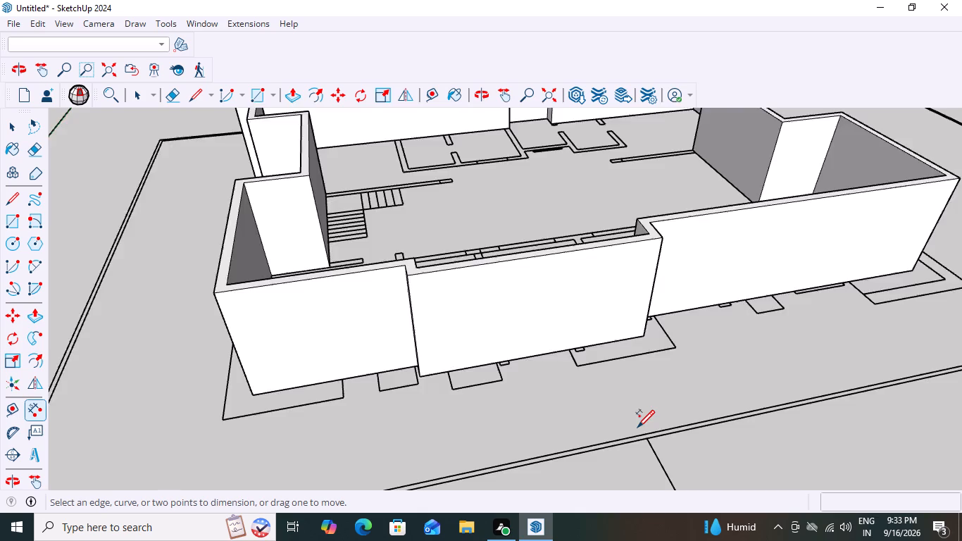
scroll(637, 426, down, 2)
middle_drag(745, 367, 683, 404)
scroll(553, 459, up, 6)
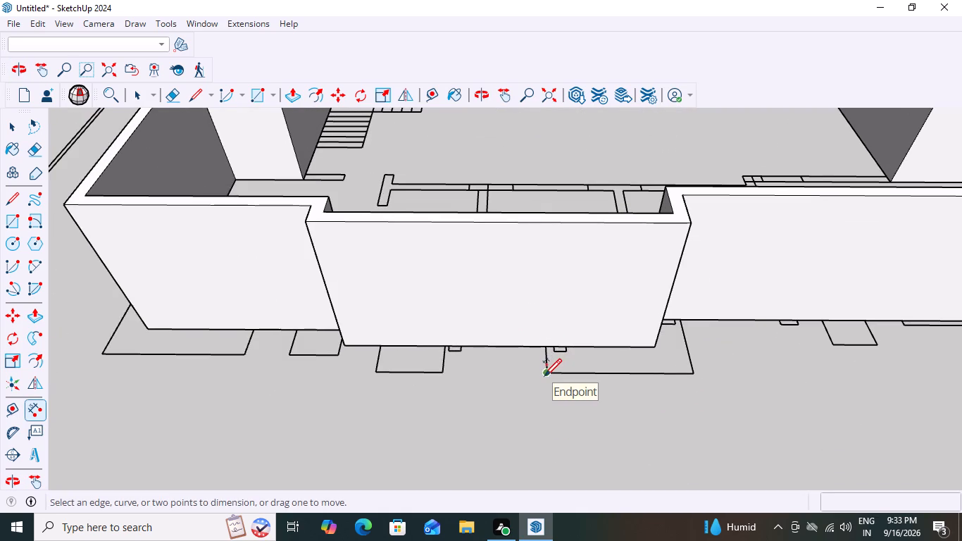
click(544, 375)
click(695, 372)
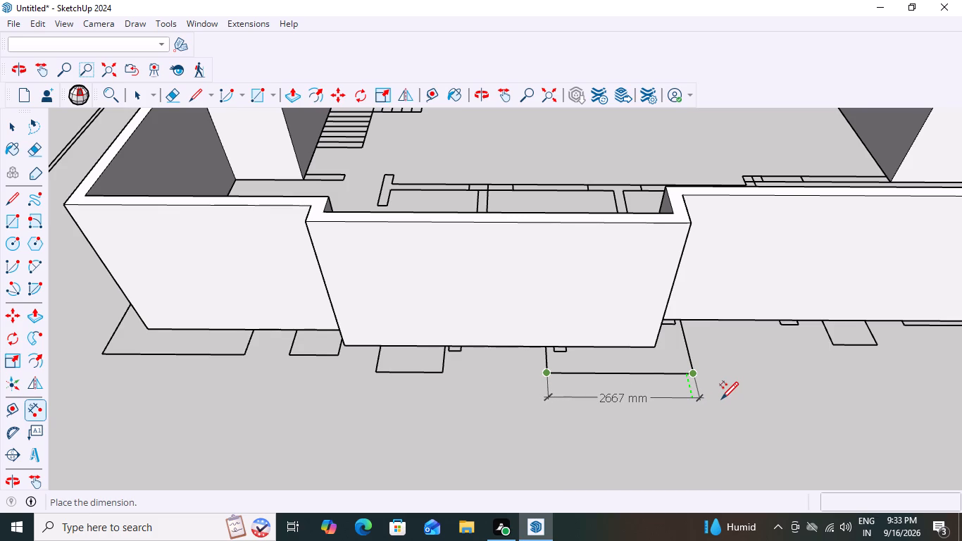
key(Escape)
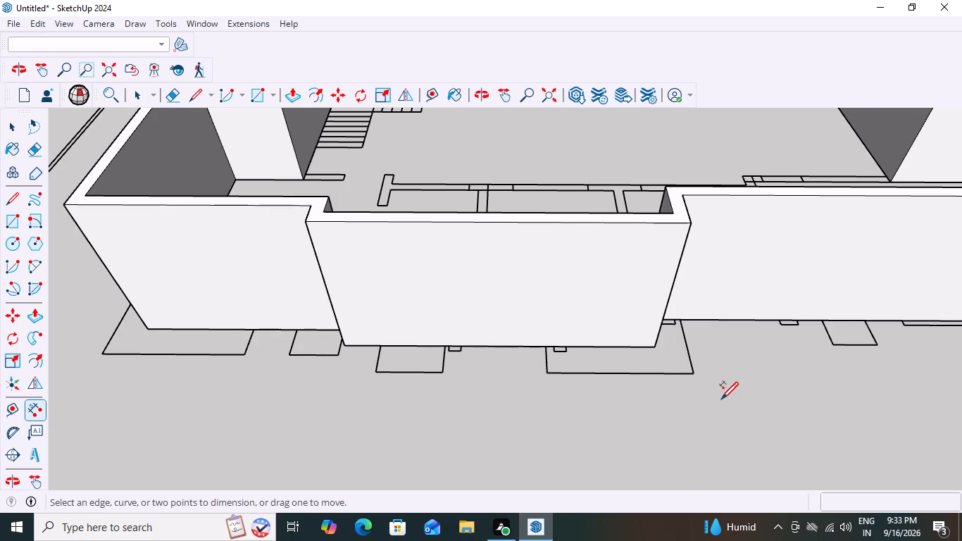
scroll(721, 398, down, 16)
key(space)
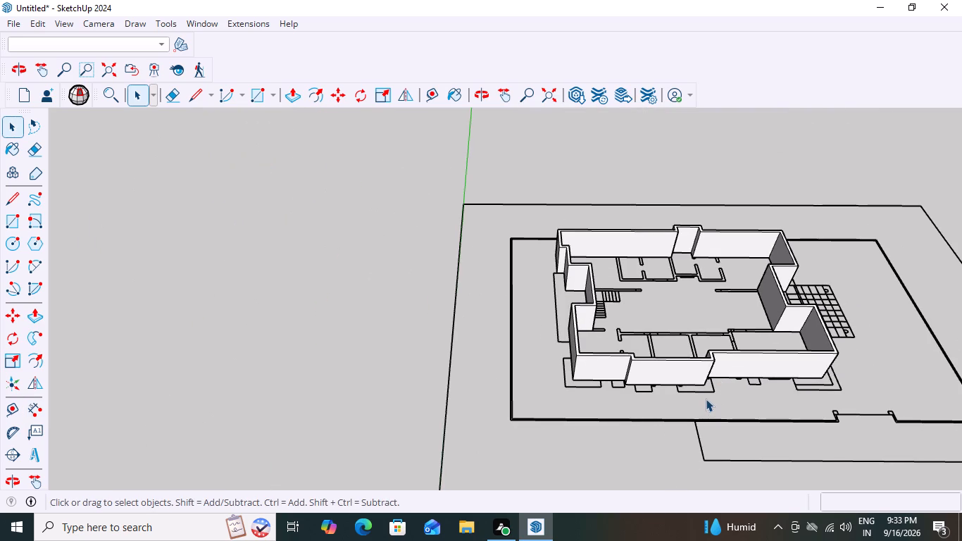
Save the model in the Documents folder under the file name exterior1.
key(ctrl+s)
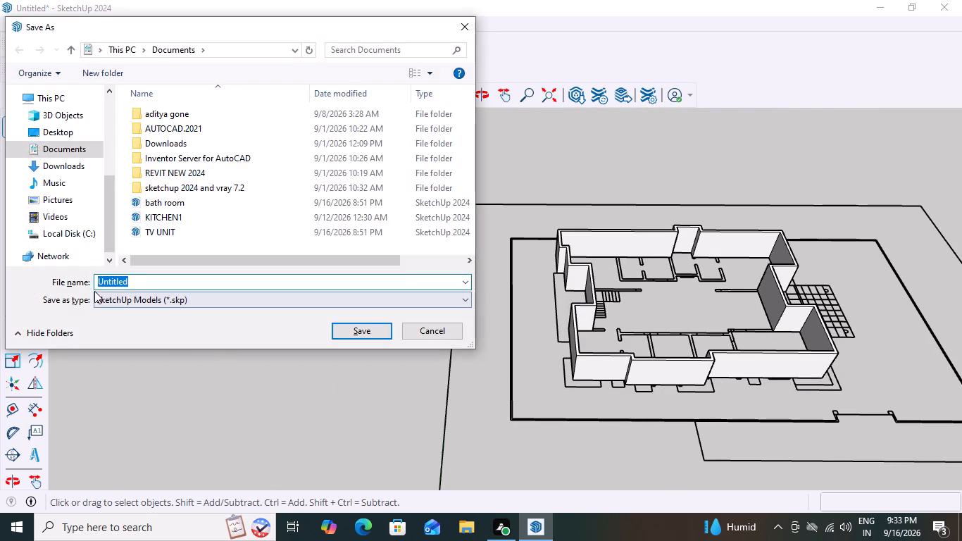
click(137, 281)
key(BackSpace)
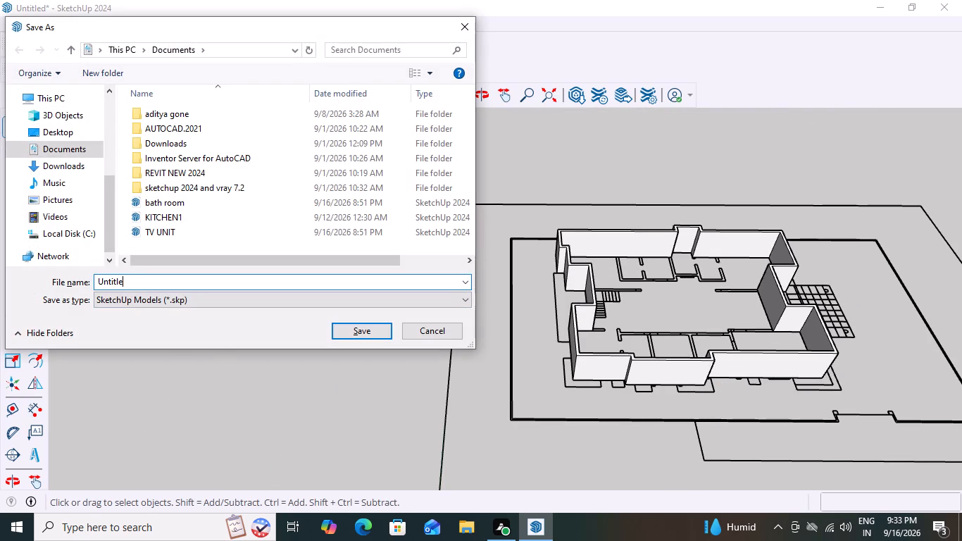
key(BackSpace)
key(BackSpace)
key(BackSpace)
key(BackSpace)
key(BackSpace)
key(BackSpace)
key(BackSpace)
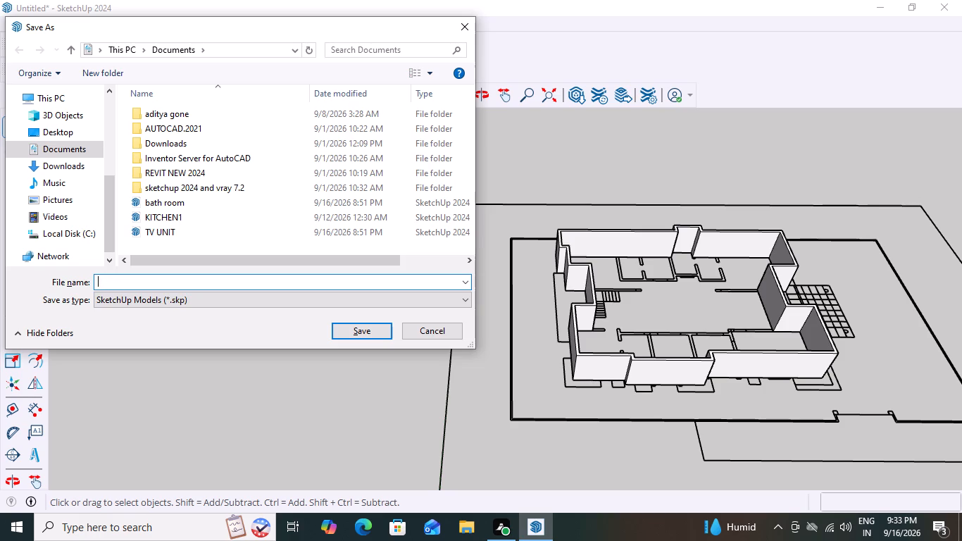
key(BackSpace)
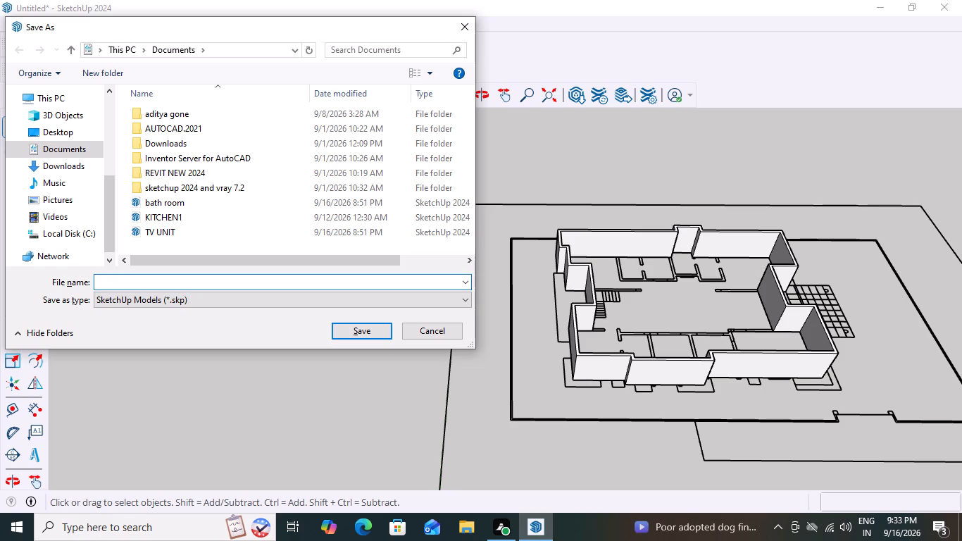
key(e)
key(x)
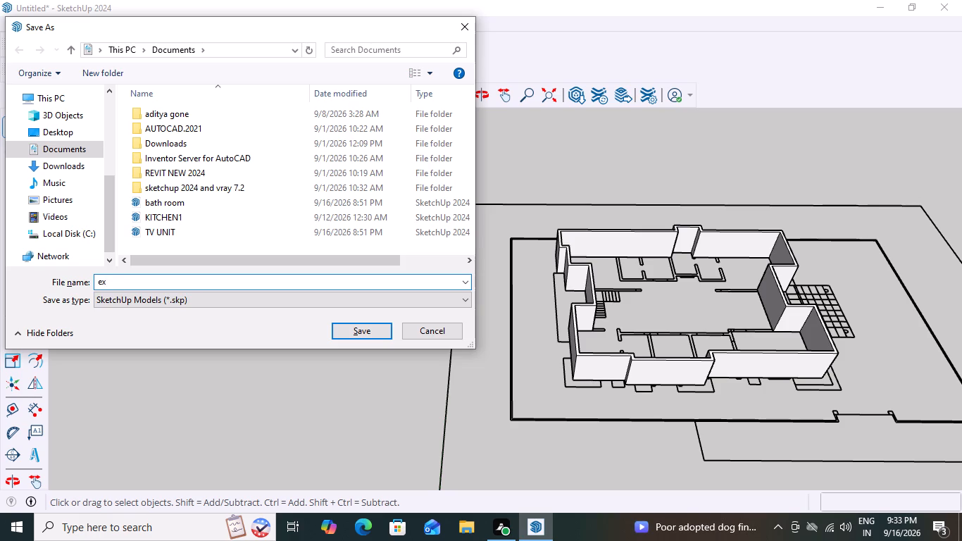
text(te)
text(rior)
key(1)
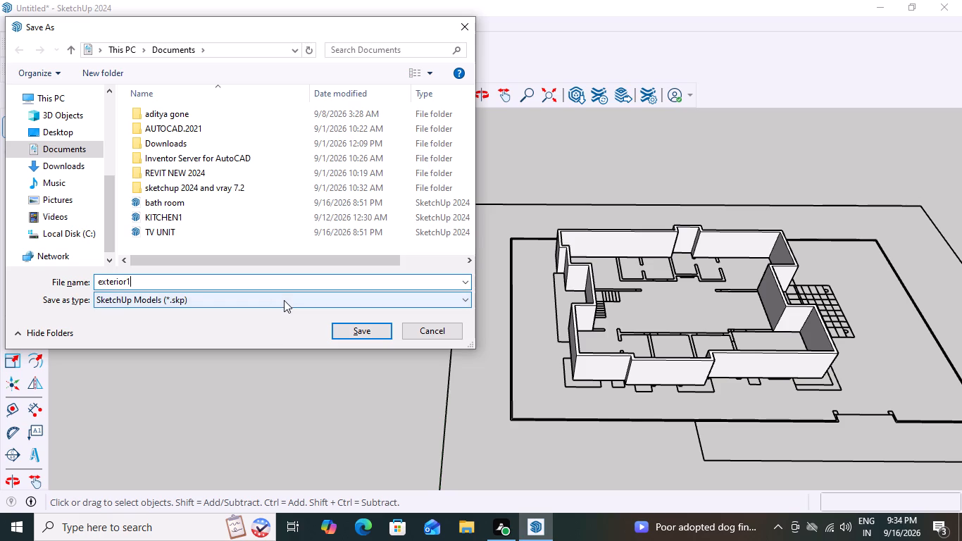
click(358, 332)
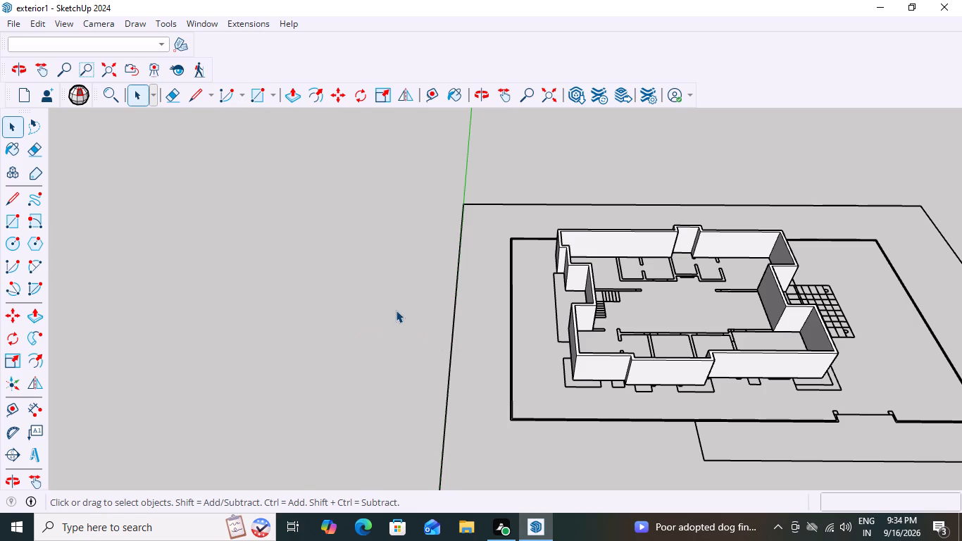
Draw a rectangle about 2667 by 2260 mm from the projecting outline's front corner back past the middle front wall.
scroll(403, 310, down, 9)
scroll(553, 402, up, 12)
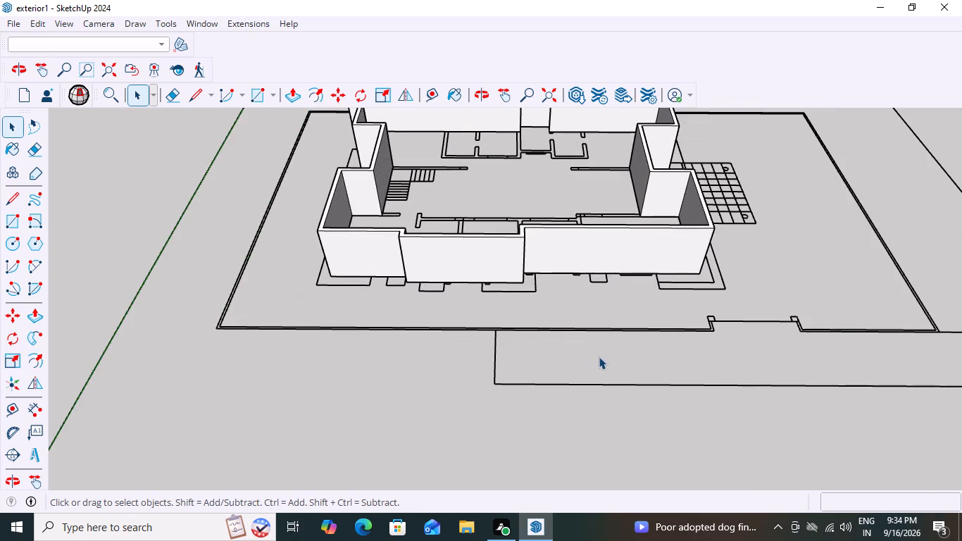
middle_drag(533, 304, 592, 340)
scroll(513, 254, up, 6)
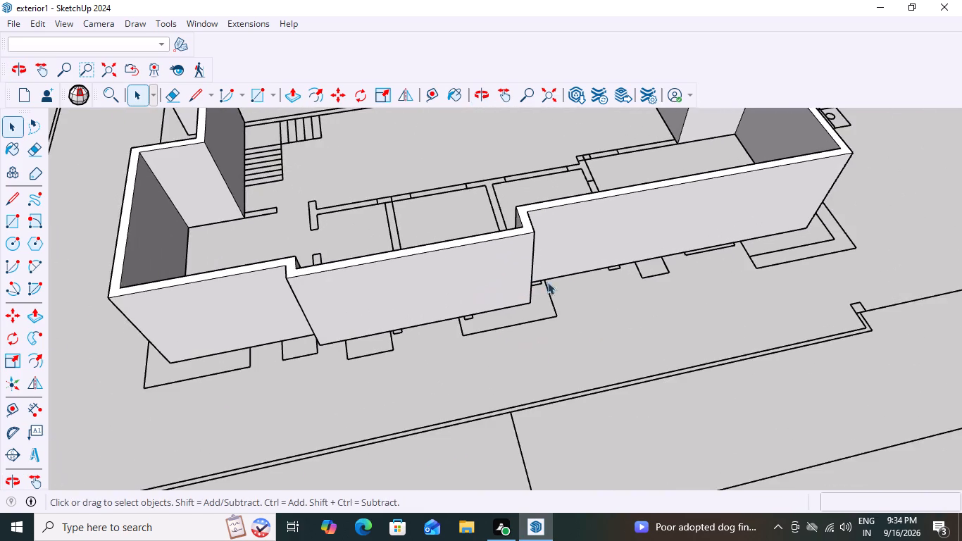
middle_drag(575, 285, 516, 397)
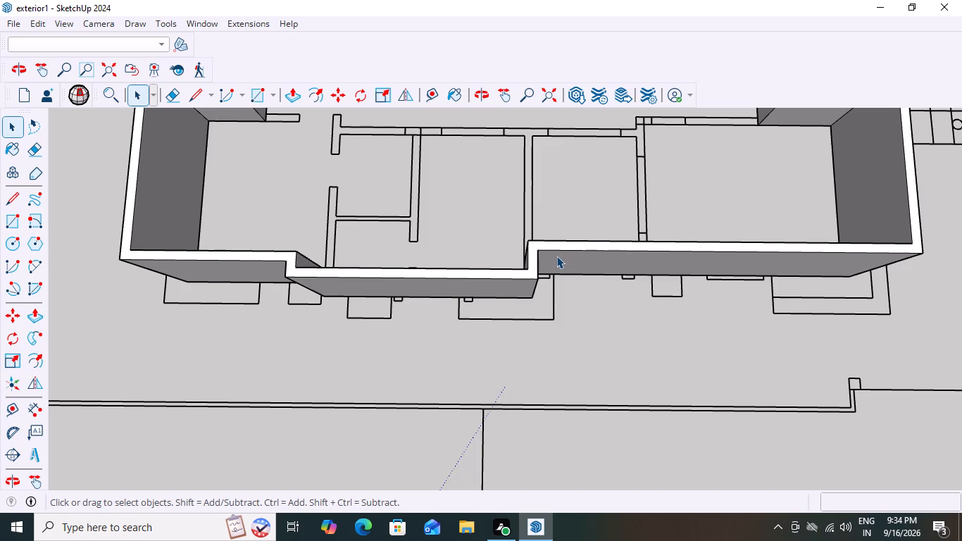
key(r)
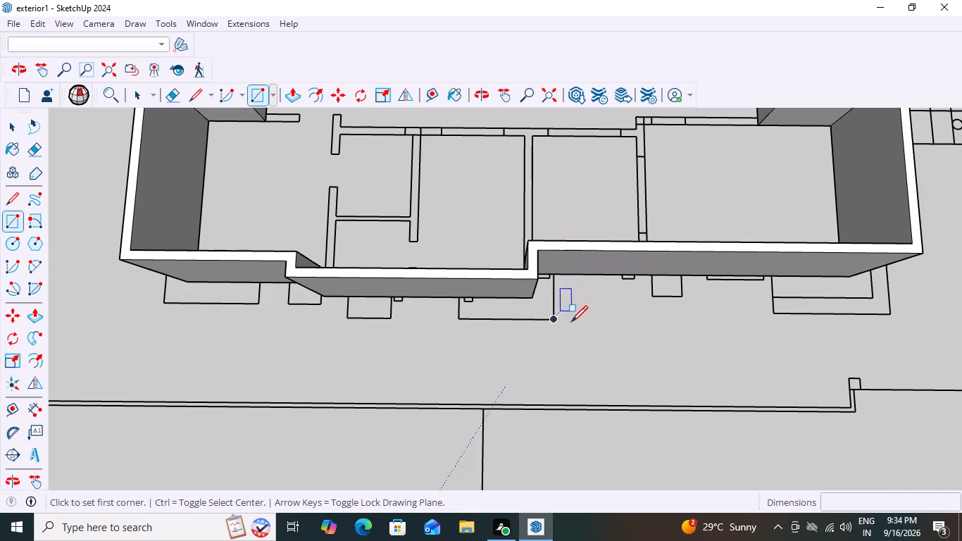
click(552, 321)
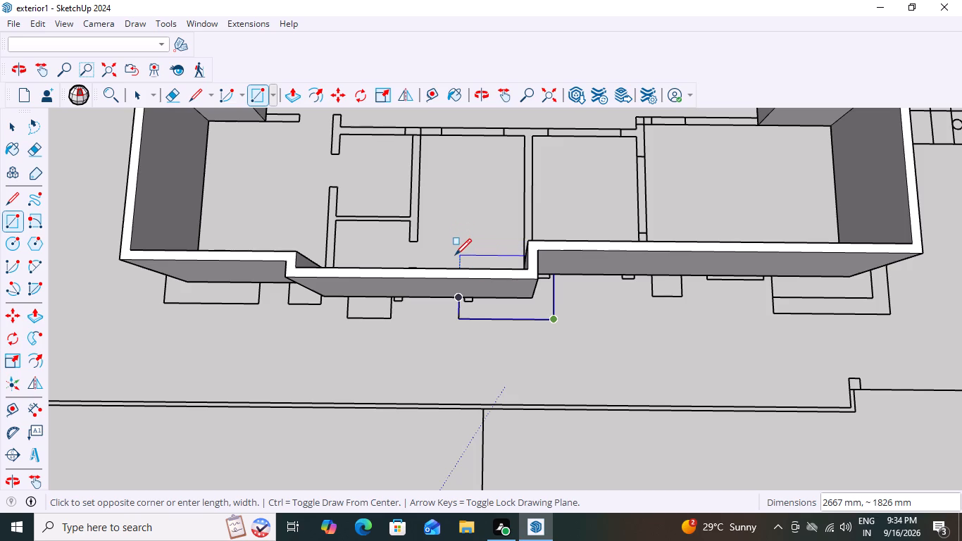
scroll(455, 255, up, 2)
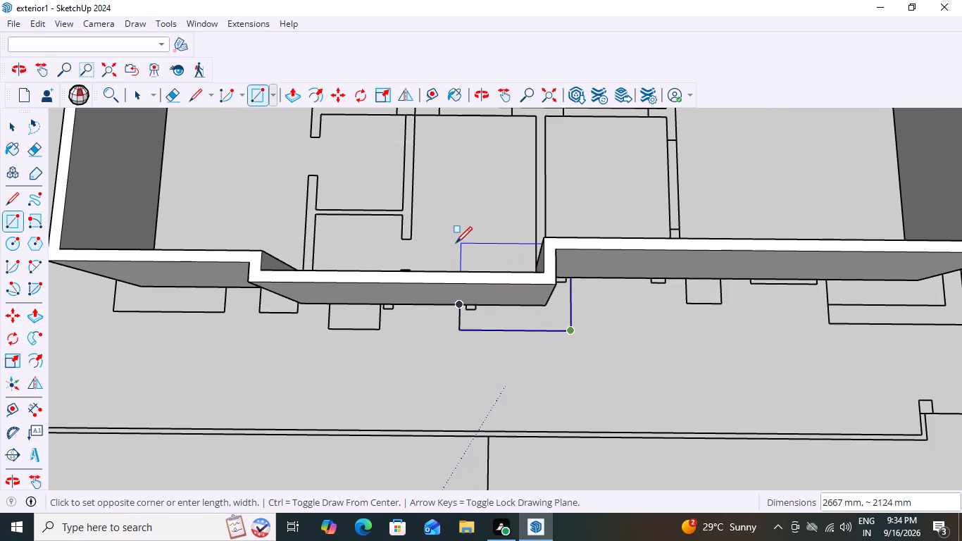
middle_drag(456, 243, 471, 270)
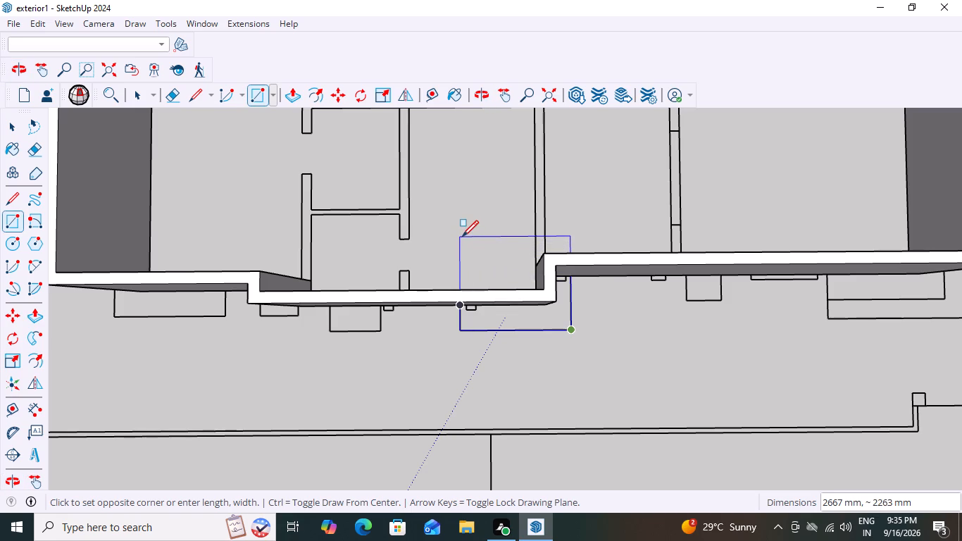
click(462, 240)
scroll(534, 223, down, 3)
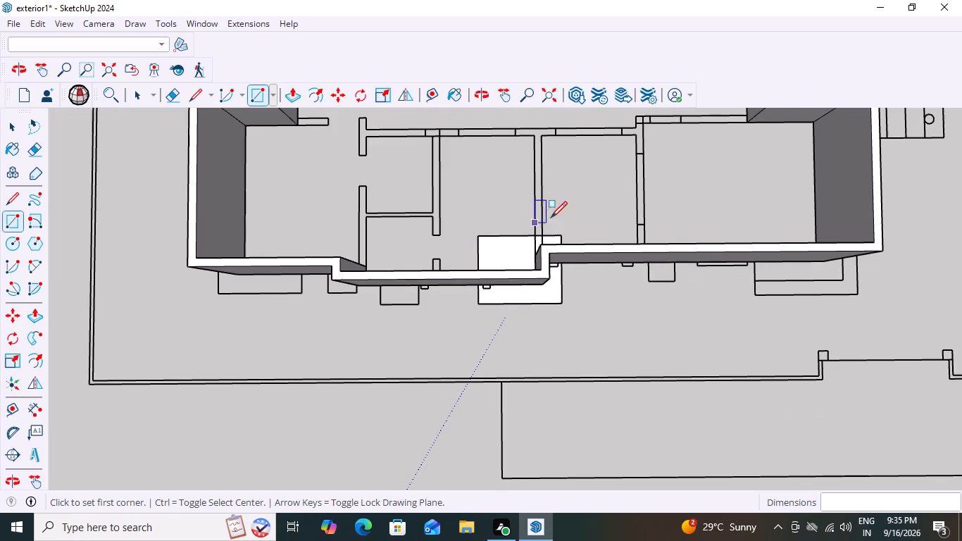
key(space)
Push/Pull the new rectangle at the middle front wall up 4' into a solid block.
click(506, 254)
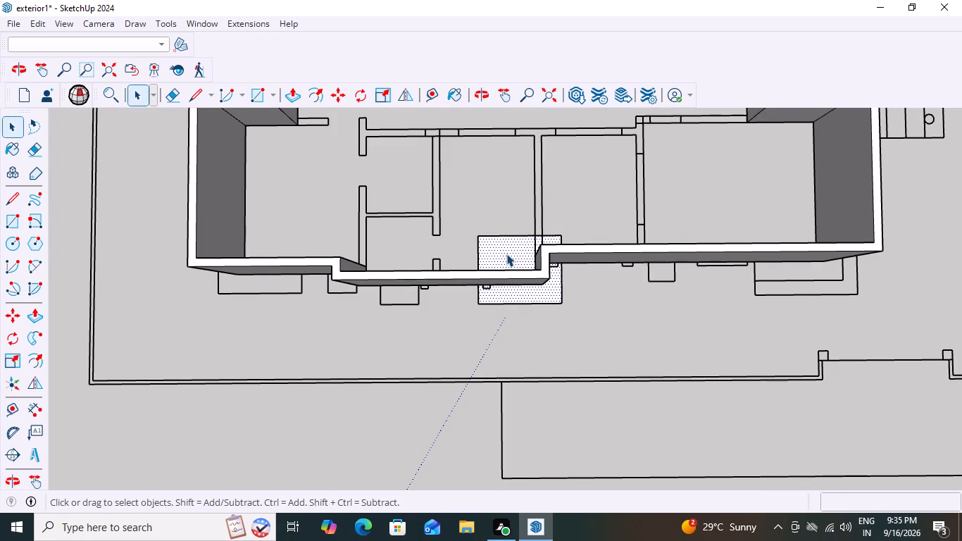
key(p)
click(506, 254)
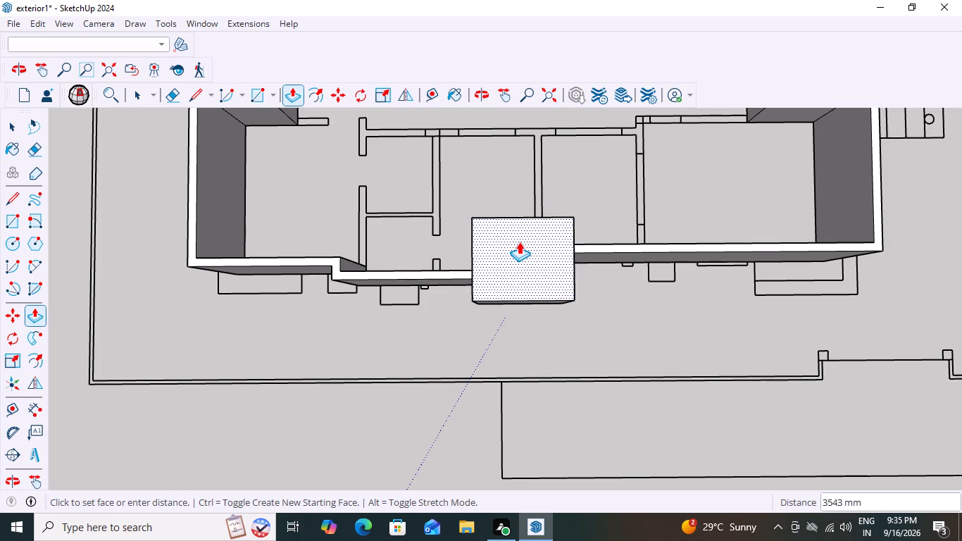
key(4)
key(apostrophe)
key(Return)
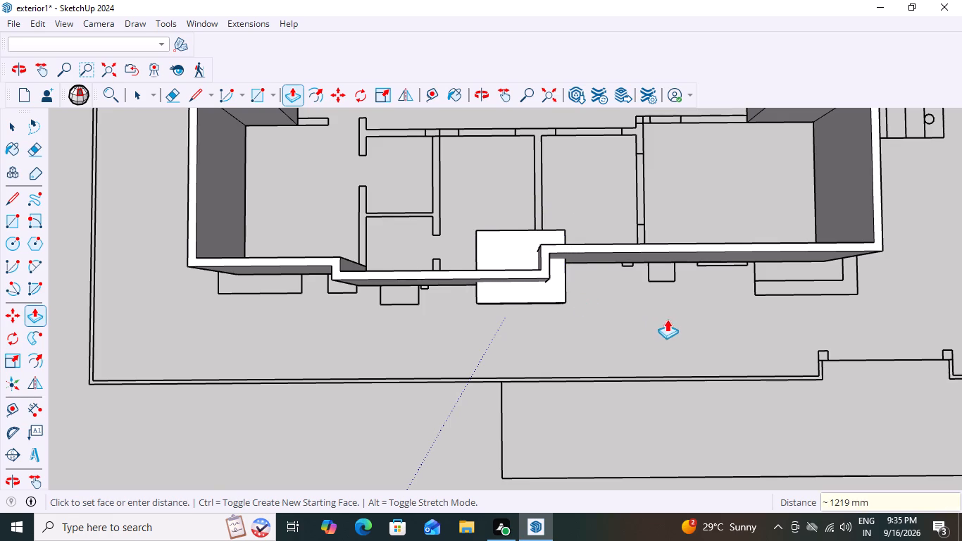
middle_drag(665, 318, 616, 119)
scroll(610, 328, down, 3)
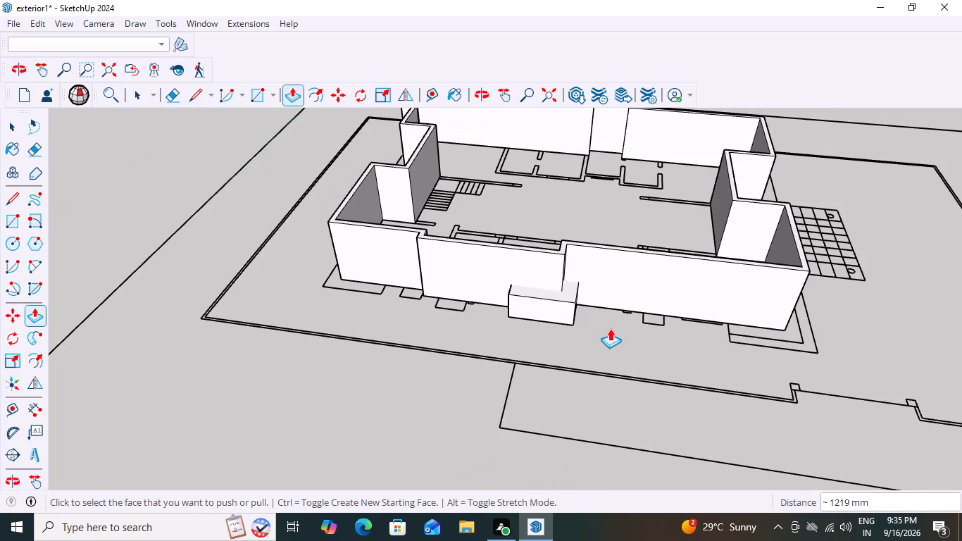
key(space)
Examine the raised front block on the walled plan and the surrounding plan and elevation drawings.
scroll(610, 328, up, 2)
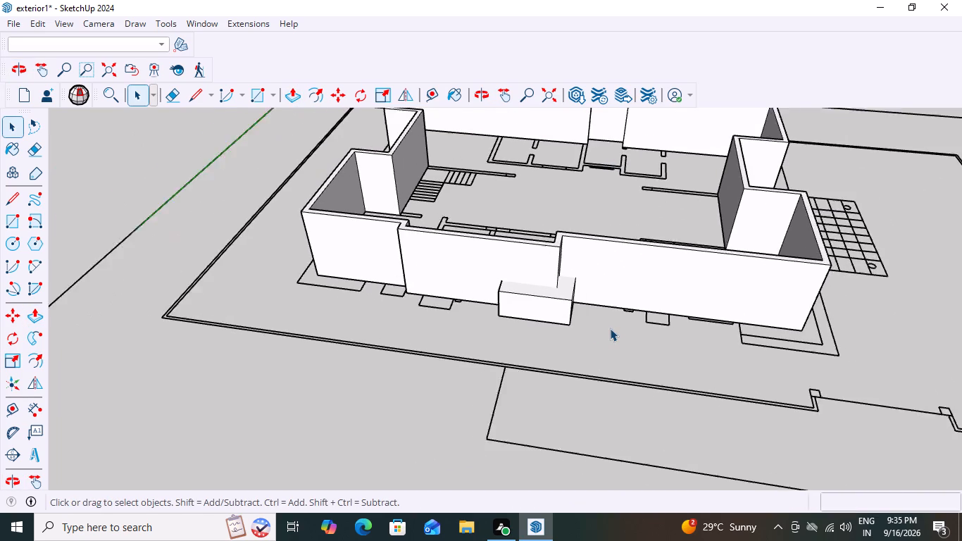
scroll(610, 328, down, 9)
middle_click(837, 412)
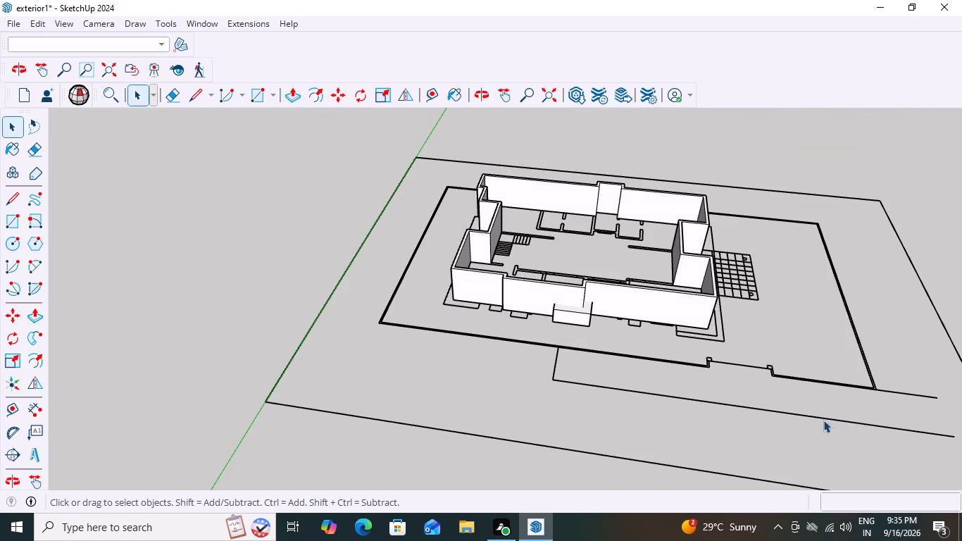
scroll(693, 352, down, 11)
middle_drag(726, 361, 839, 390)
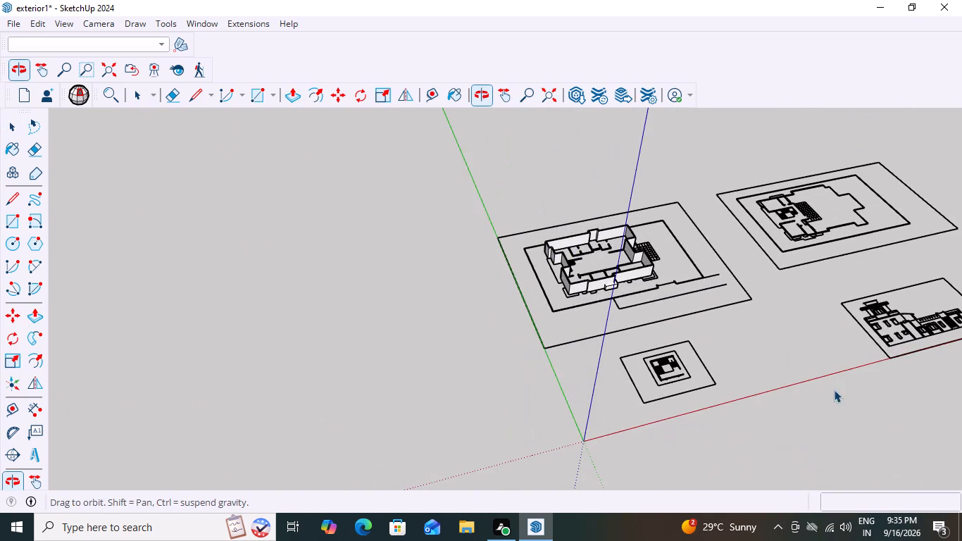
scroll(627, 294, up, 10)
middle_click(620, 299)
middle_drag(708, 286, 572, 238)
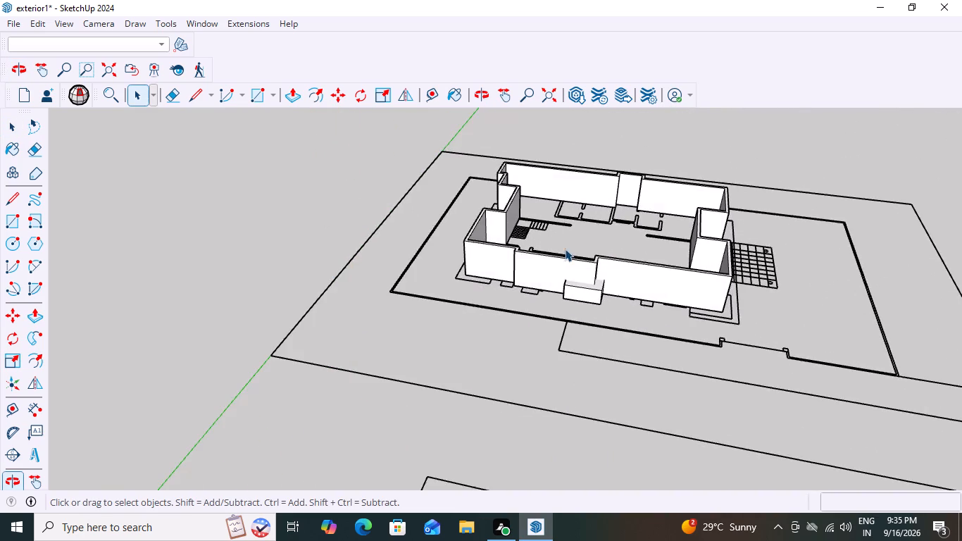
Select the whole raised front block at the middle front wall and make it a group.
scroll(572, 301, up, 4)
middle_click(652, 328)
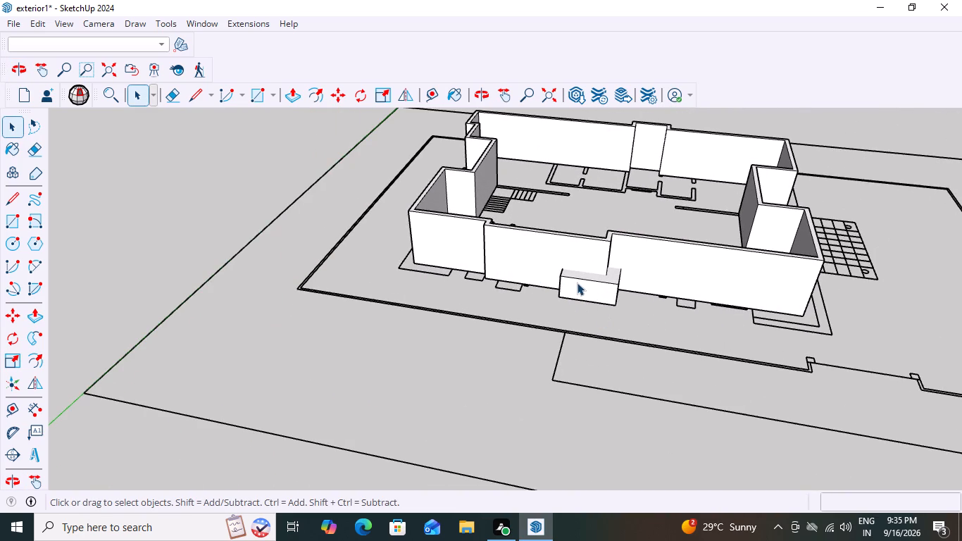
click(577, 282)
triple_click(577, 282)
triple_click(575, 284)
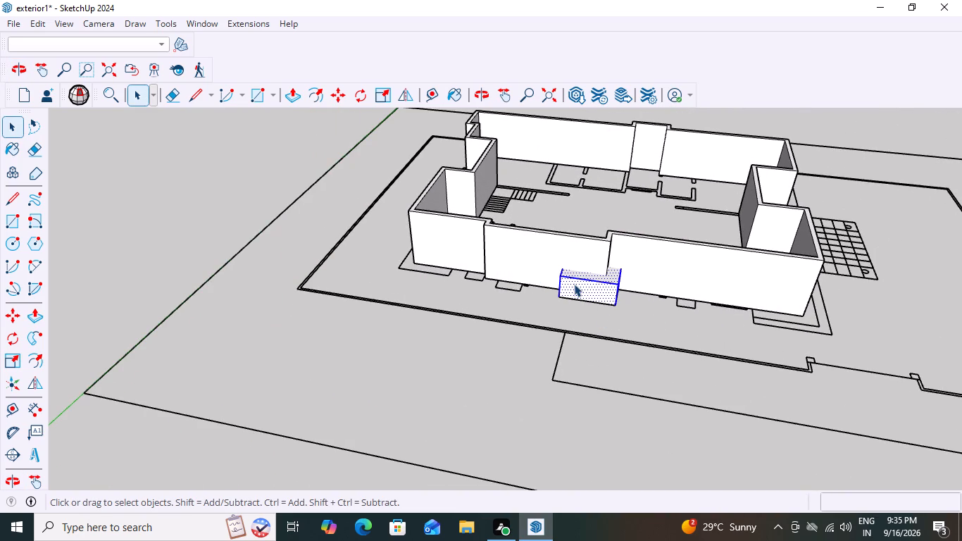
triple_click(574, 284)
triple_click(574, 284)
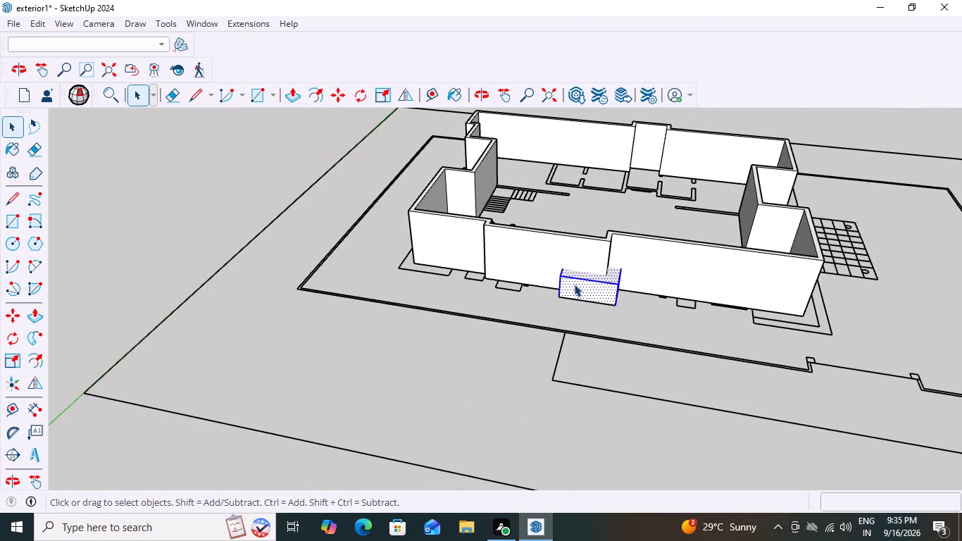
right_click(574, 284)
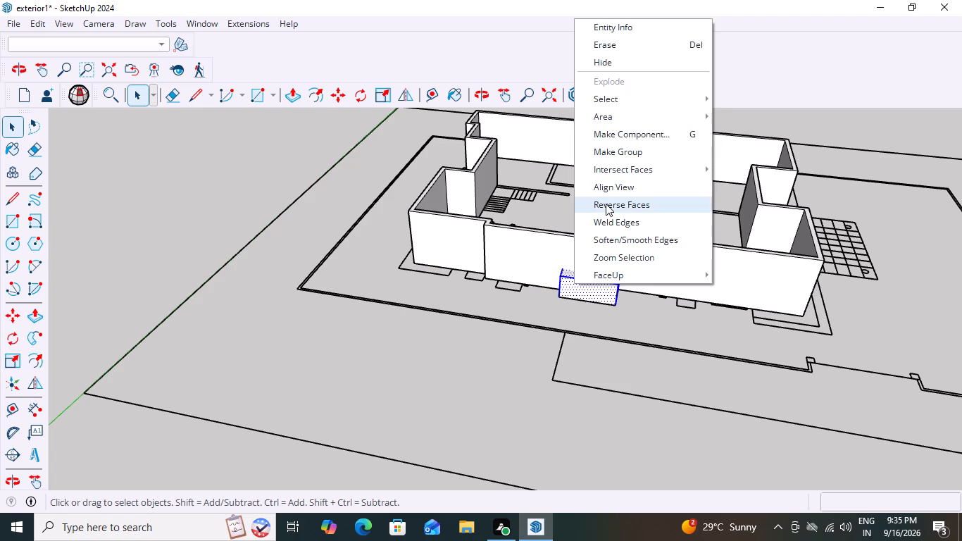
click(606, 153)
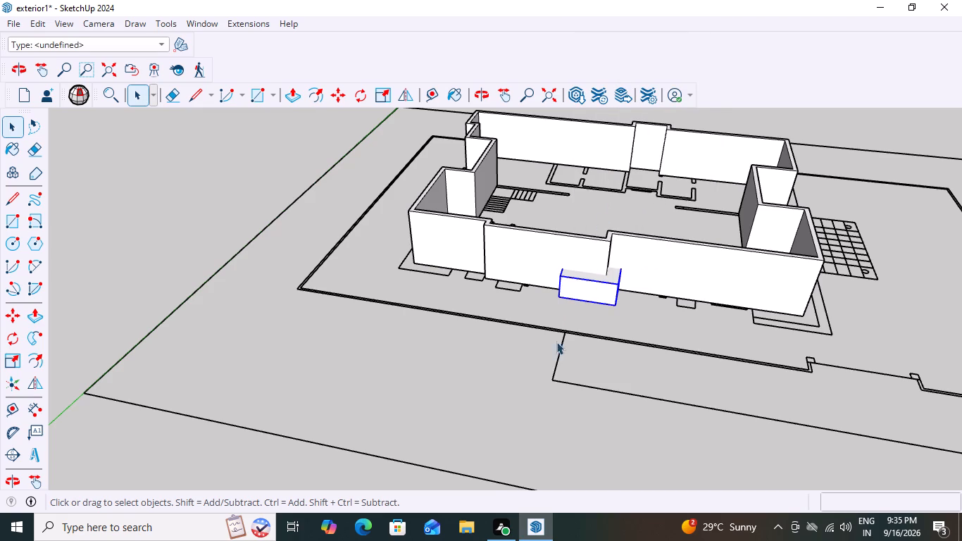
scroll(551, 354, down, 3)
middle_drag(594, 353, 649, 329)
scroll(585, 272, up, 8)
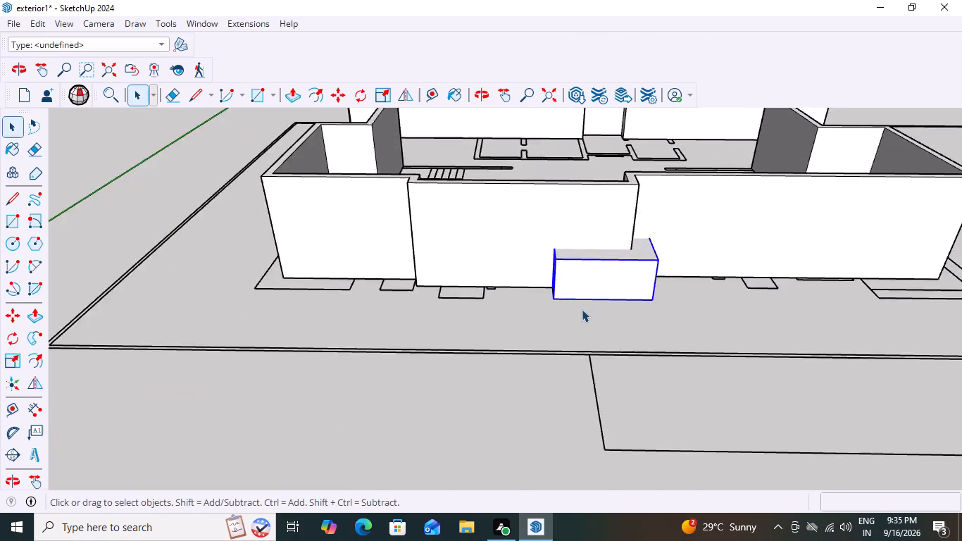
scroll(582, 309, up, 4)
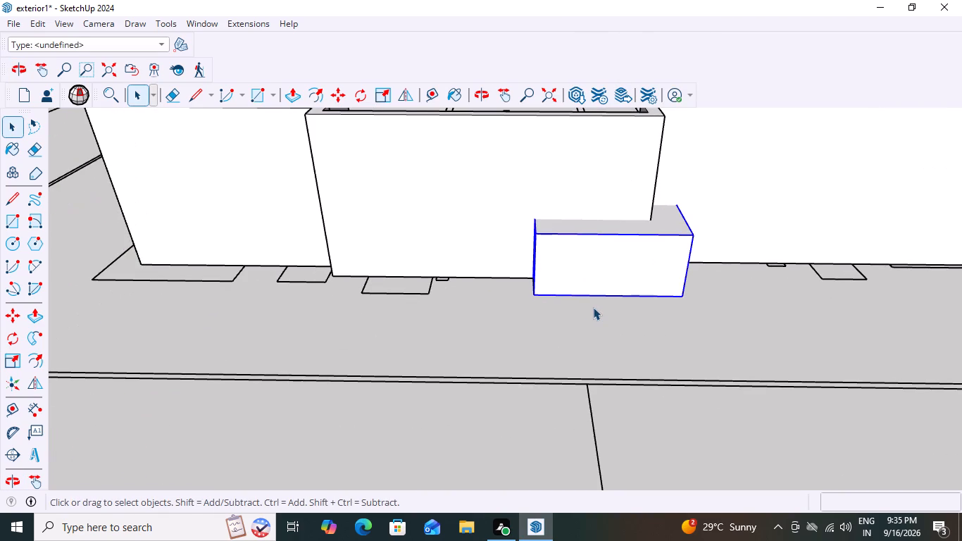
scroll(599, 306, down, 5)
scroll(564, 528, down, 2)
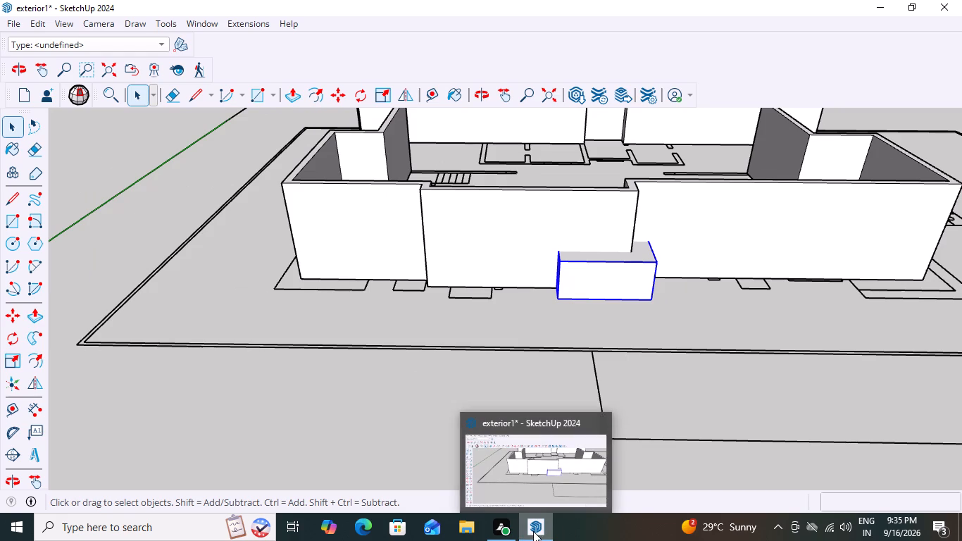
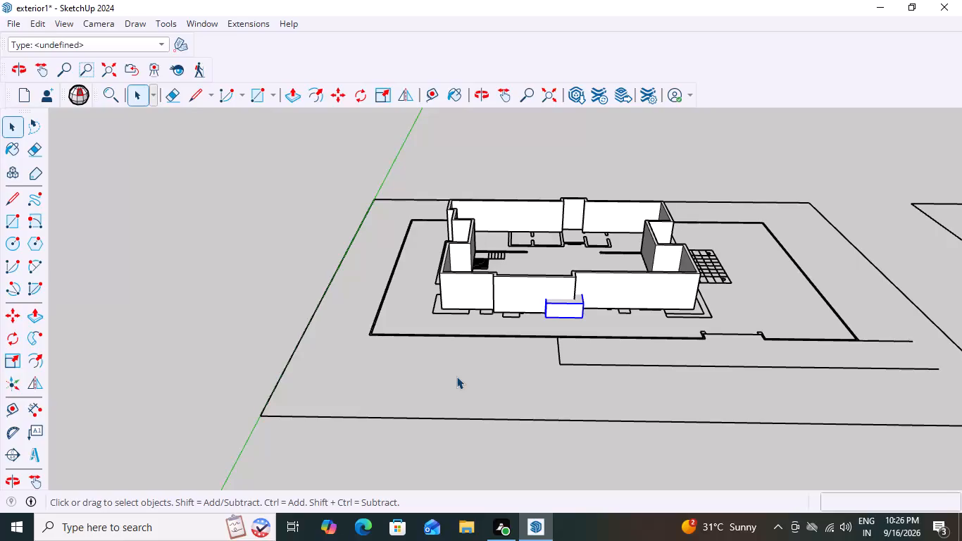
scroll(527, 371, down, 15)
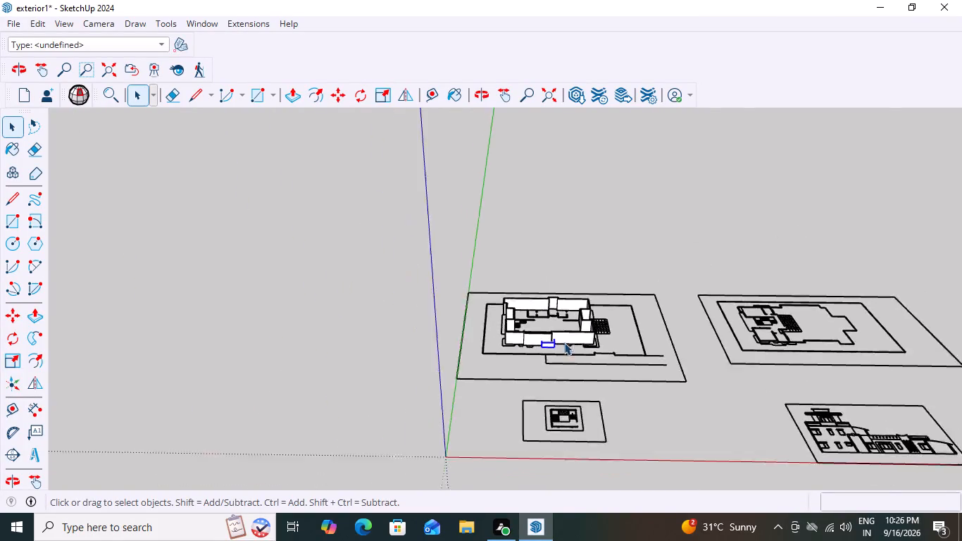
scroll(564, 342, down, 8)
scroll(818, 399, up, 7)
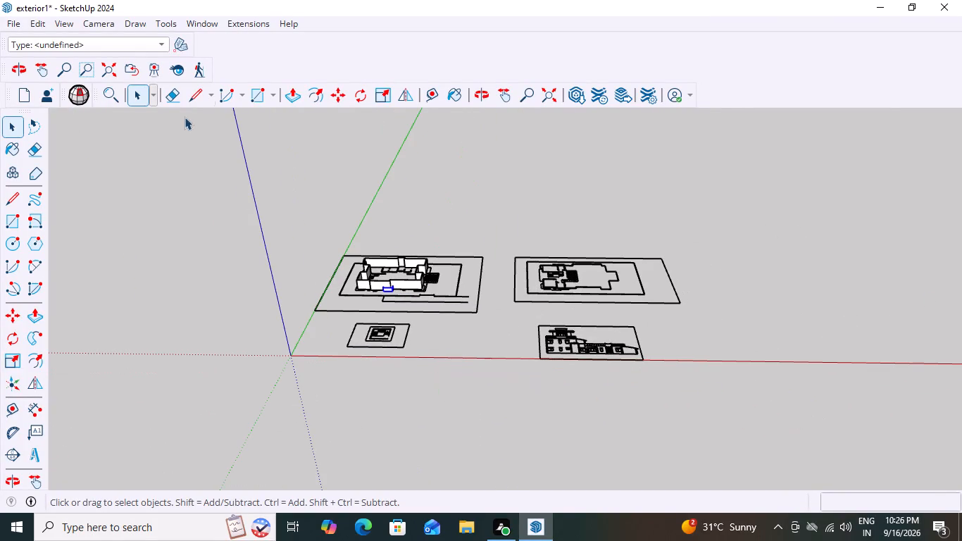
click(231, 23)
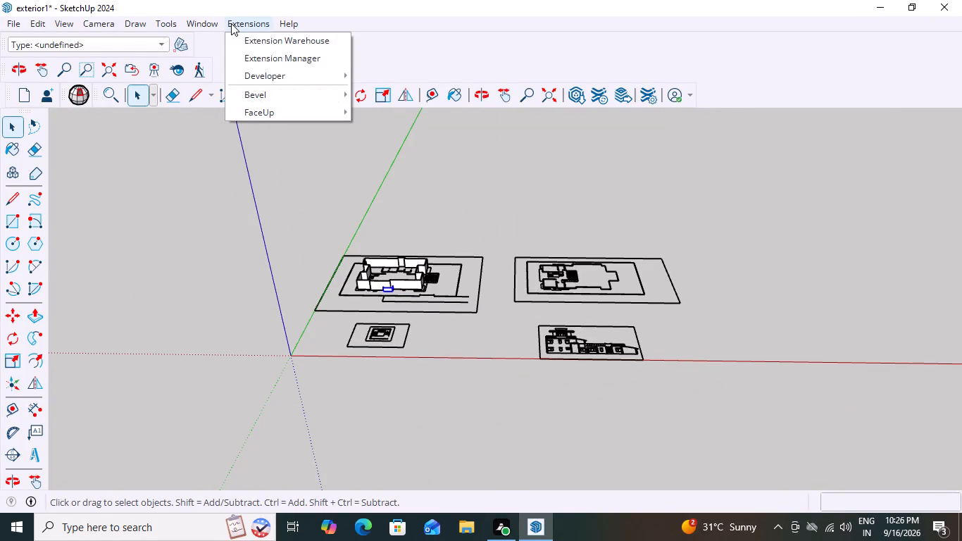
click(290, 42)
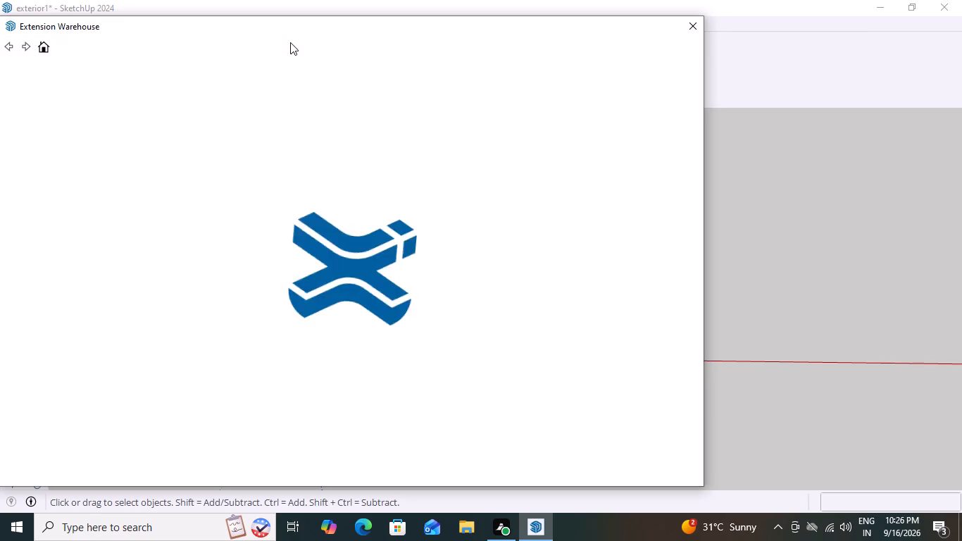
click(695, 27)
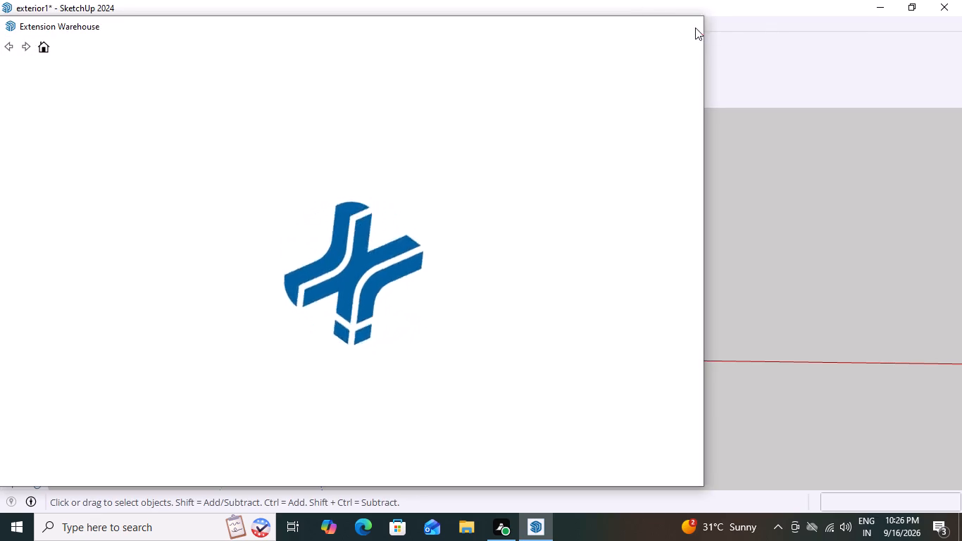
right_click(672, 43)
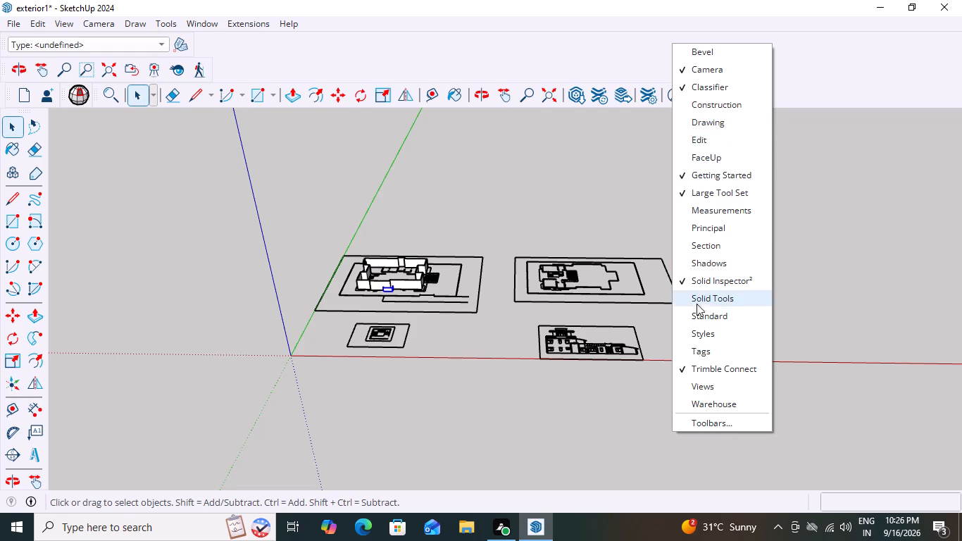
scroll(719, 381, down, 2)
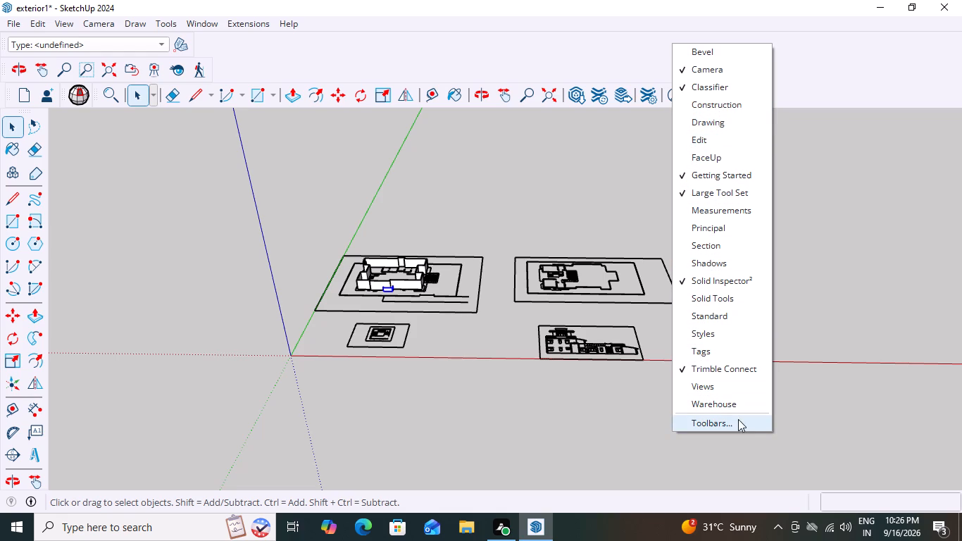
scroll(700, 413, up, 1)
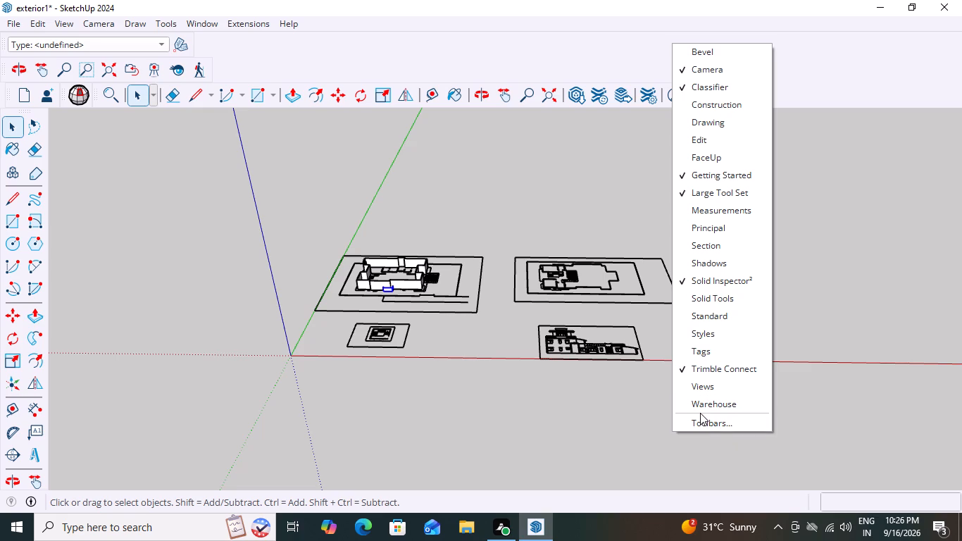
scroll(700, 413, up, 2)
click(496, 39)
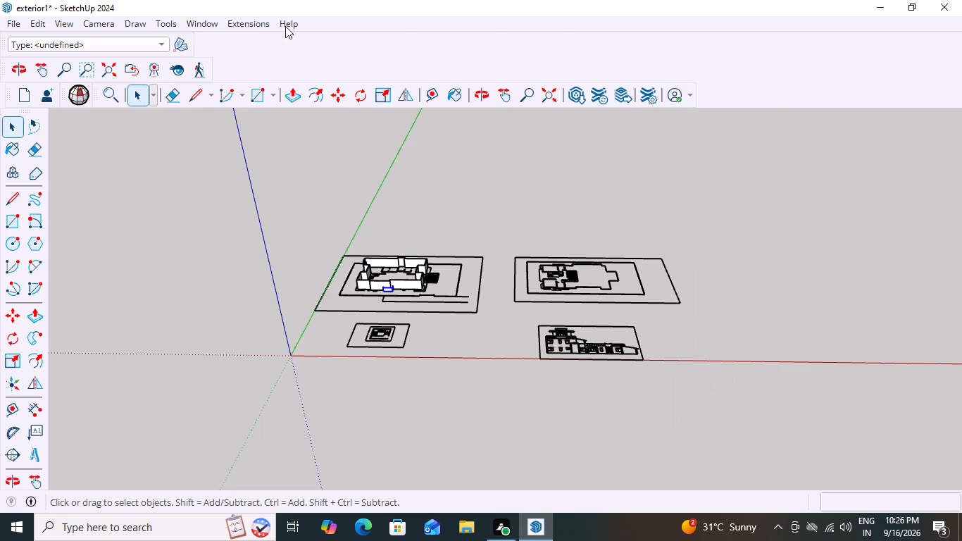
Enable the Add Location extension in the Extension Manager and apply the change.
click(248, 21)
click(293, 59)
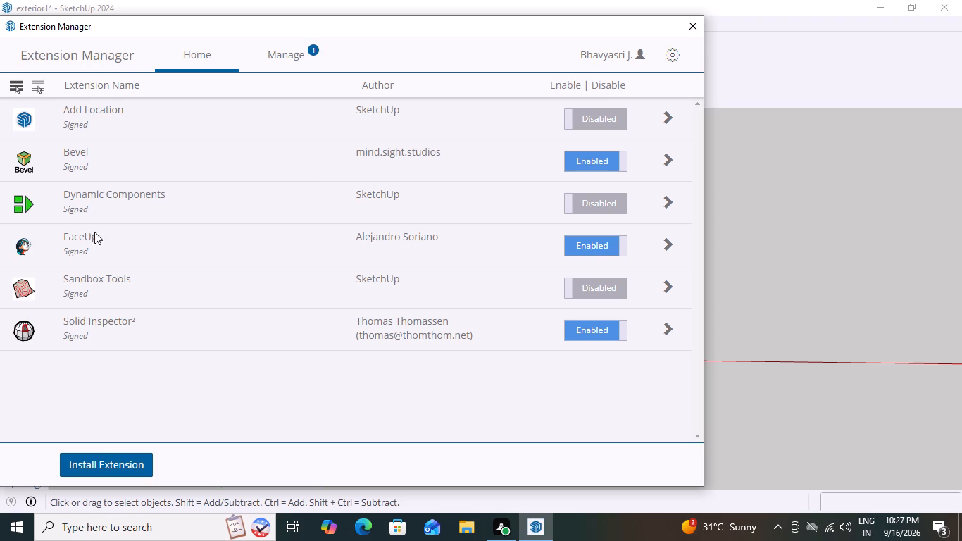
scroll(94, 273, down, 2)
scroll(596, 156, up, 1)
click(598, 113)
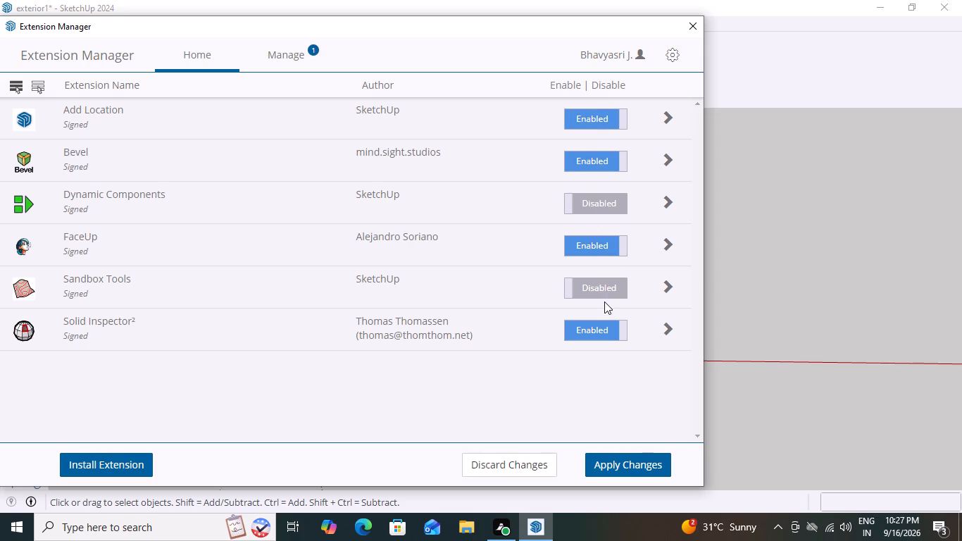
click(607, 464)
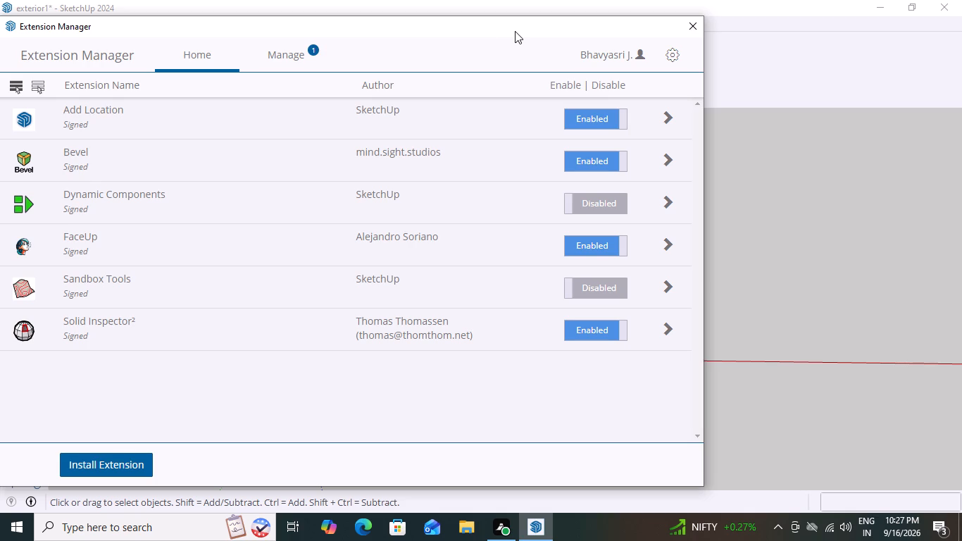
click(313, 58)
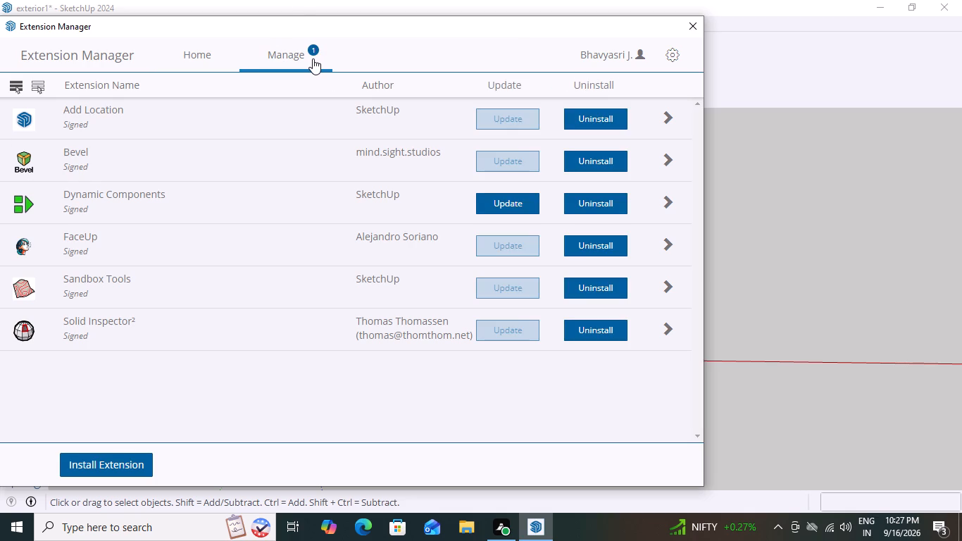
scroll(588, 185, up, 3)
scroll(588, 185, down, 4)
scroll(567, 273, down, 3)
click(685, 23)
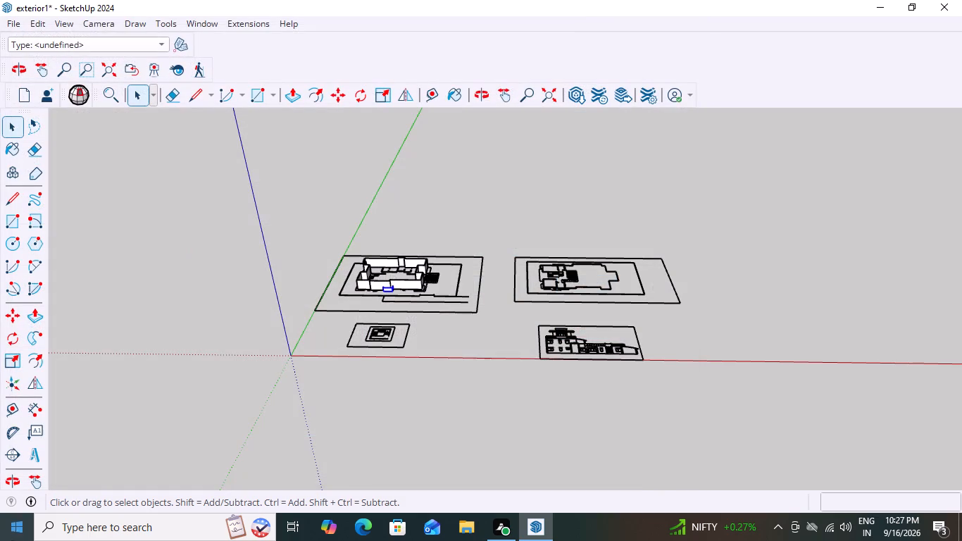
Examine the walled plan with its grouped front block and the surrounding plan and elevation drawings.
scroll(625, 531, up, 3)
scroll(355, 89, down, 3)
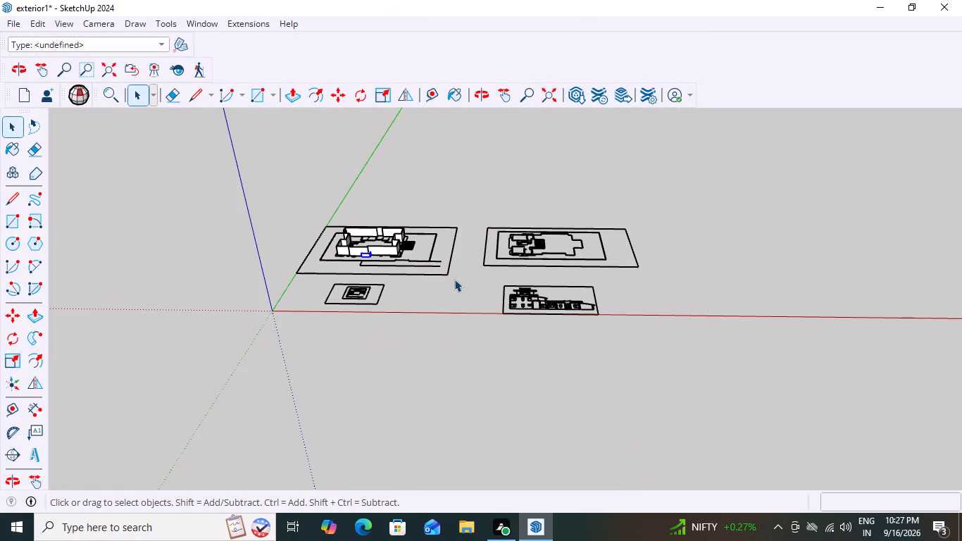
scroll(341, 252, up, 6)
scroll(346, 255, down, 2)
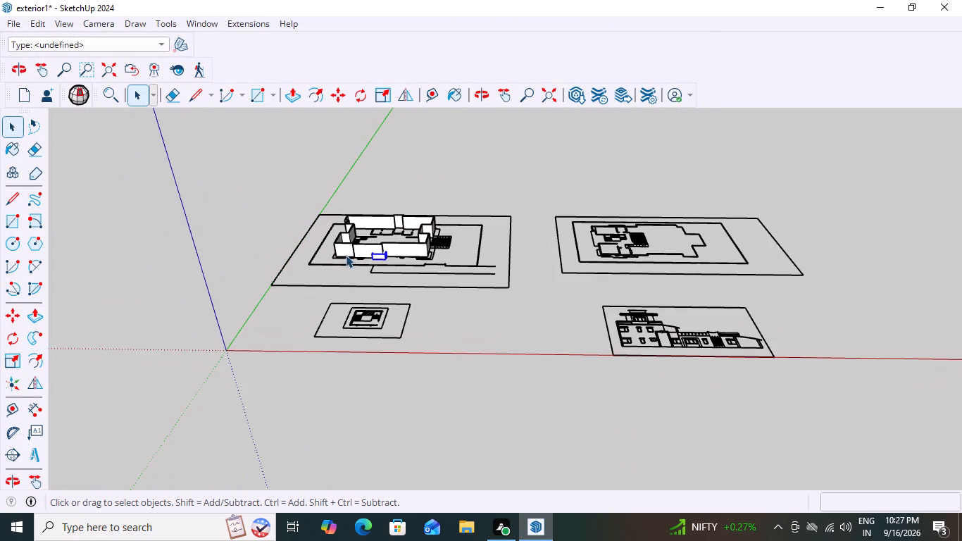
scroll(382, 293, up, 2)
scroll(389, 289, down, 3)
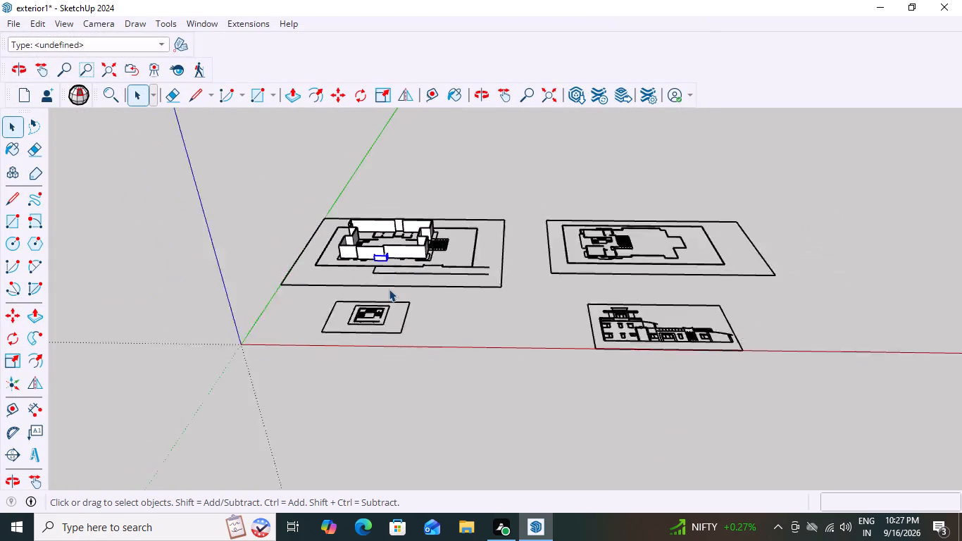
scroll(389, 289, down, 4)
scroll(432, 321, up, 4)
middle_drag(432, 319, 465, 338)
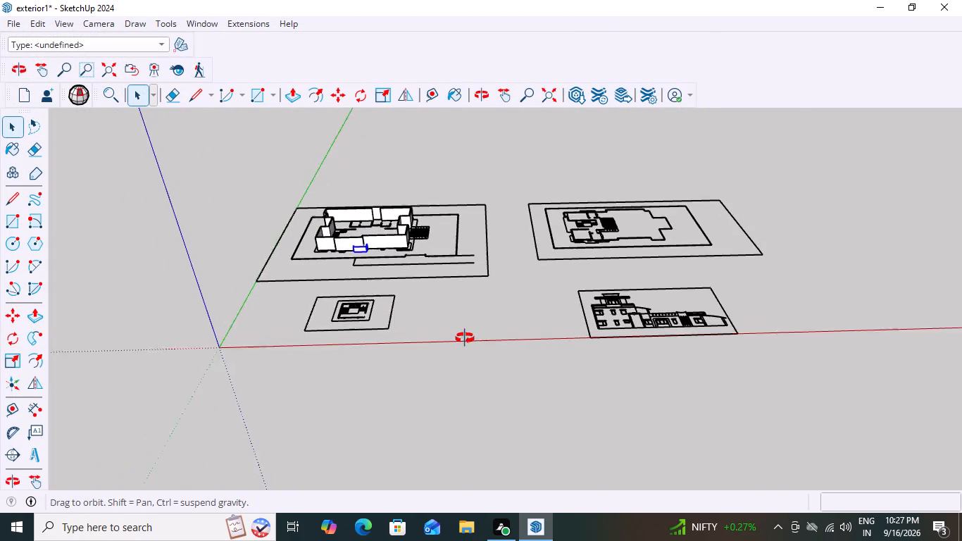
middle_drag(465, 338, 474, 342)
scroll(364, 311, up, 3)
middle_drag(323, 239, 346, 255)
scroll(351, 250, up, 3)
middle_click(379, 306)
scroll(379, 306, down, 4)
middle_drag(527, 304, 466, 310)
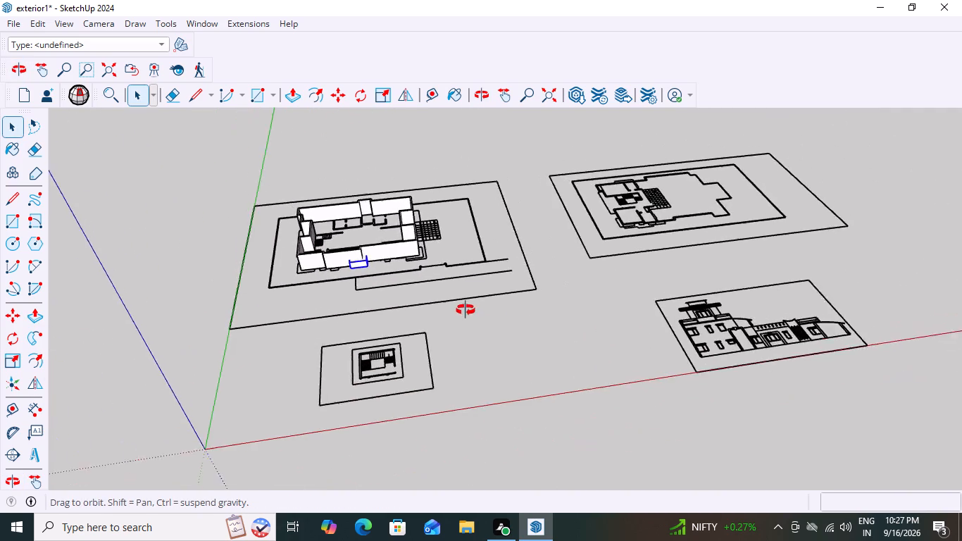
middle_drag(466, 310, 504, 301)
scroll(330, 261, up, 6)
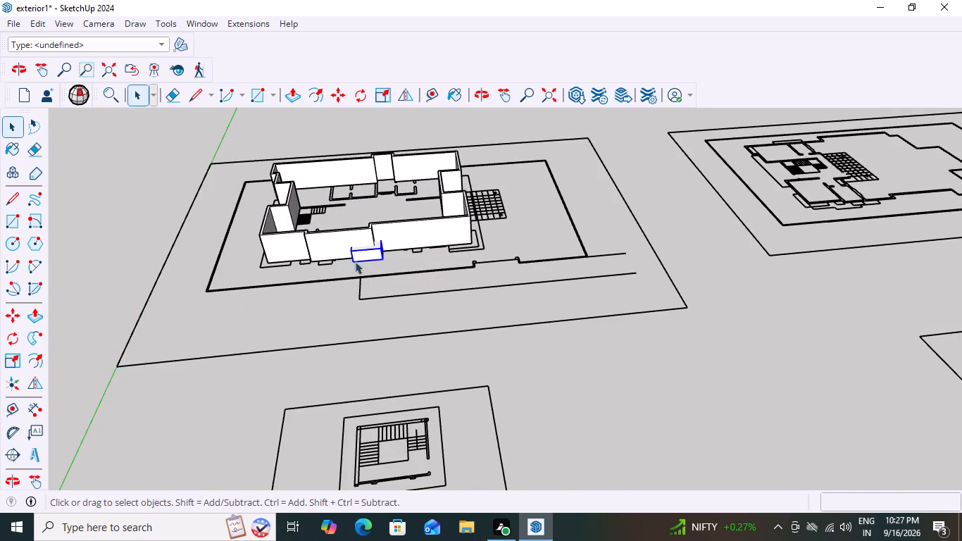
Open the Extension Warehouse and accept its developer terms of service.
click(238, 25)
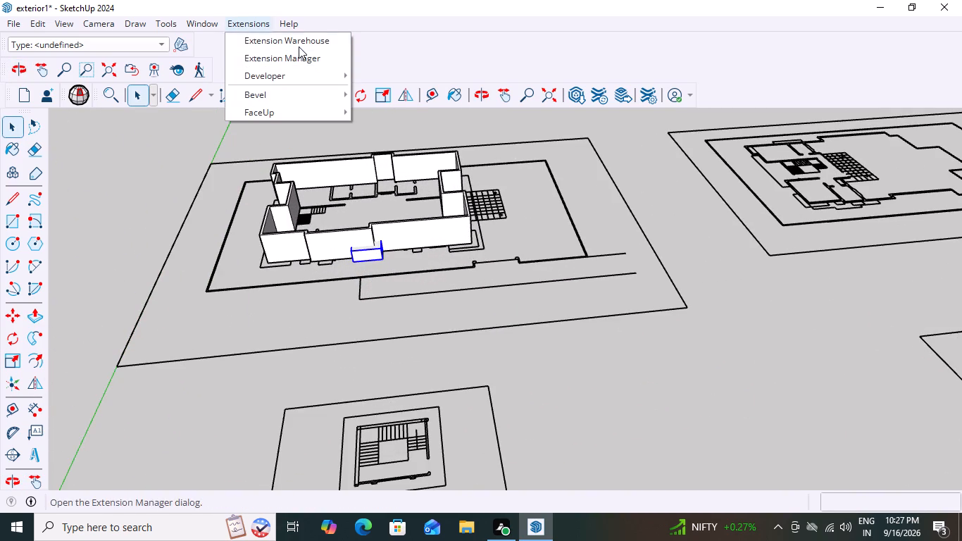
click(299, 42)
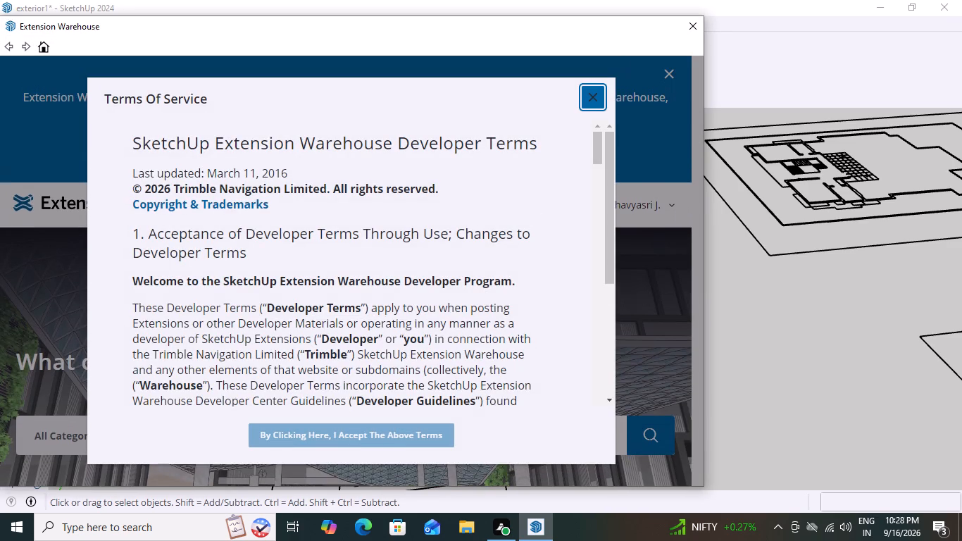
scroll(468, 281, down, 20)
scroll(468, 281, down, 13)
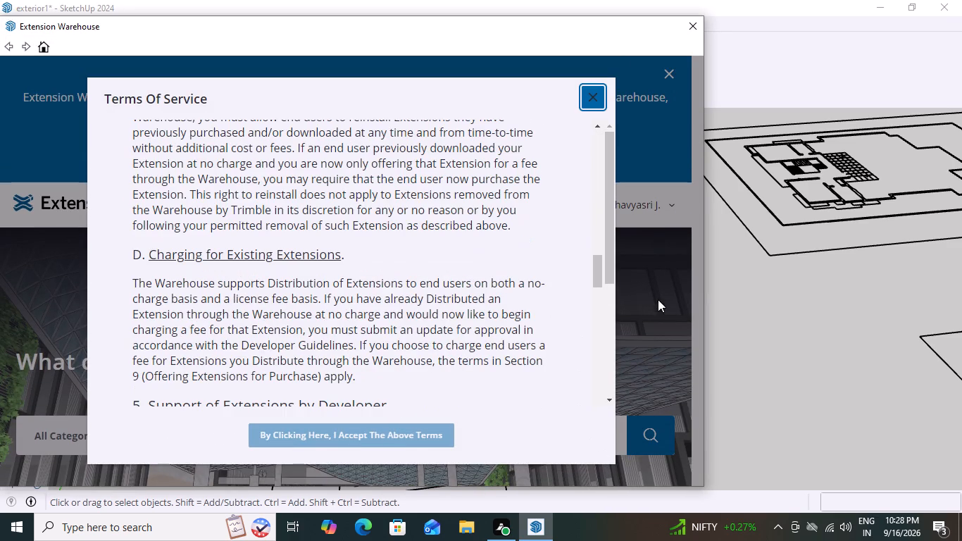
drag(597, 276, 610, 533)
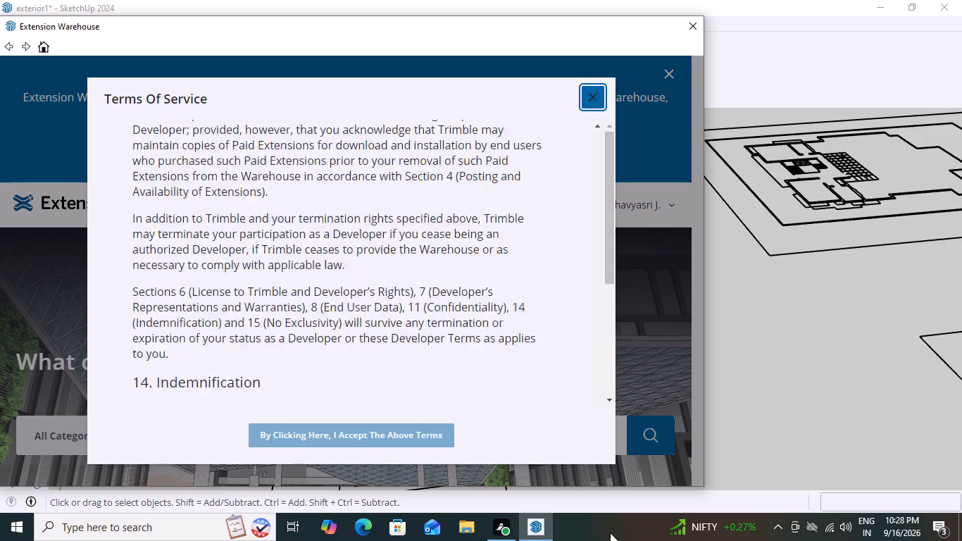
drag(610, 533, 616, 540)
scroll(591, 311, down, 15)
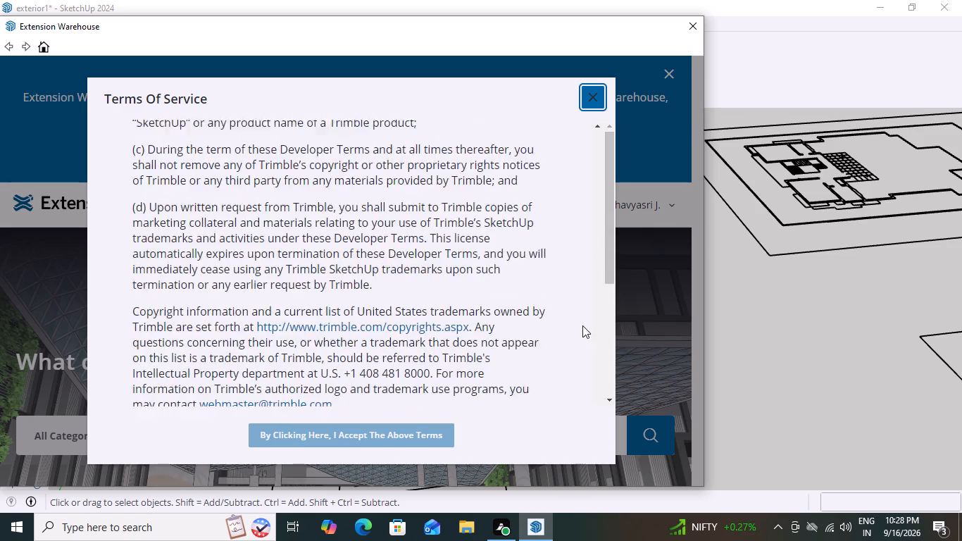
scroll(582, 325, down, 9)
click(327, 437)
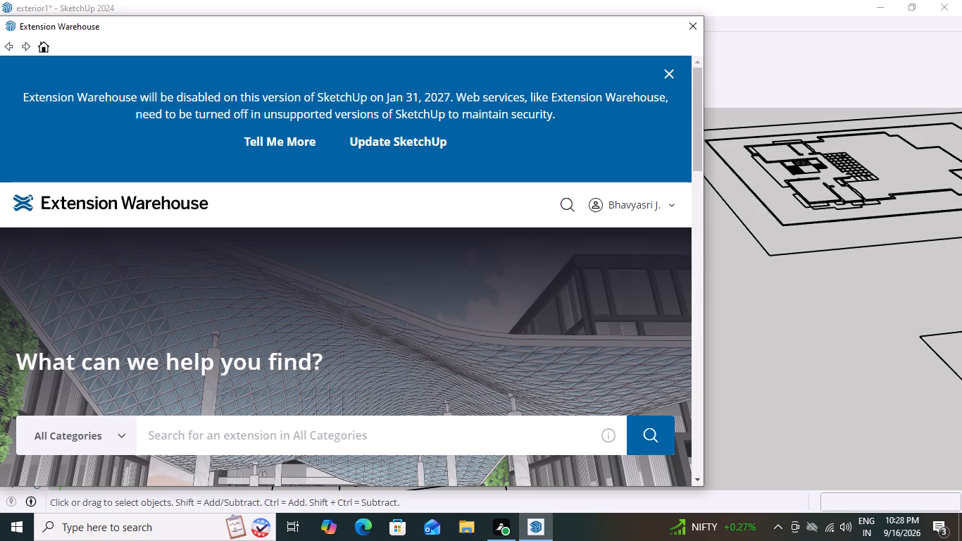
Search the Extension Warehouse for truebend in all categories and look over the matching extensions.
click(219, 437)
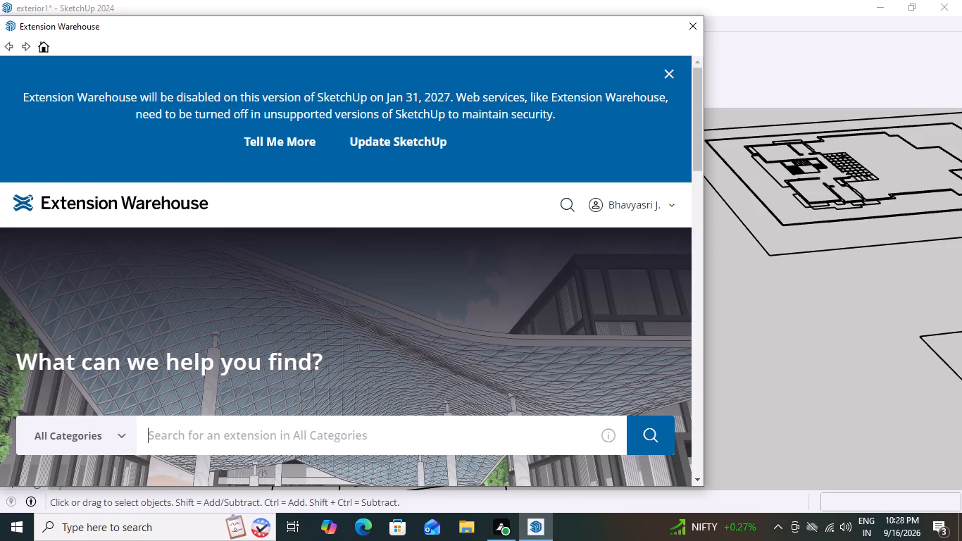
text(tru)
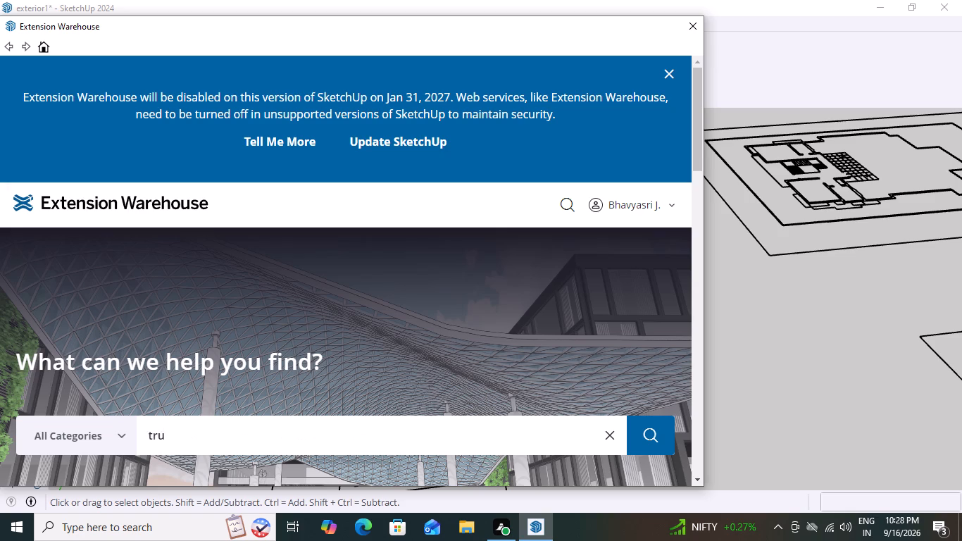
key(e)
text(be)
text(nd)
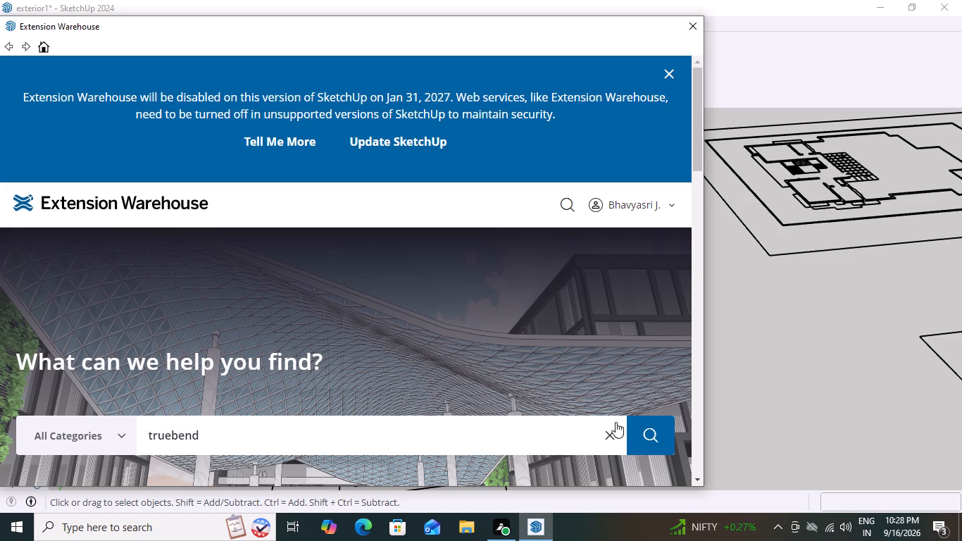
click(658, 441)
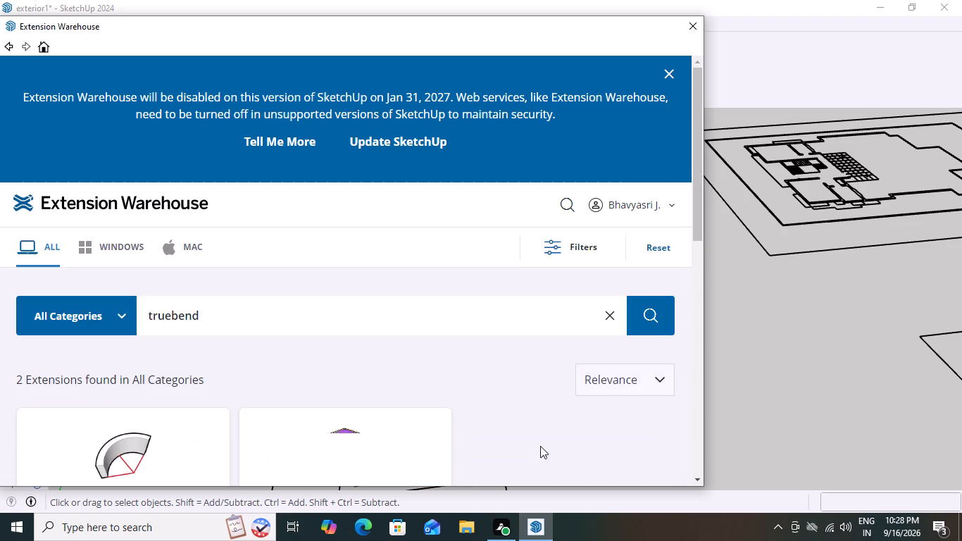
scroll(546, 435, down, 4)
scroll(290, 407, up, 3)
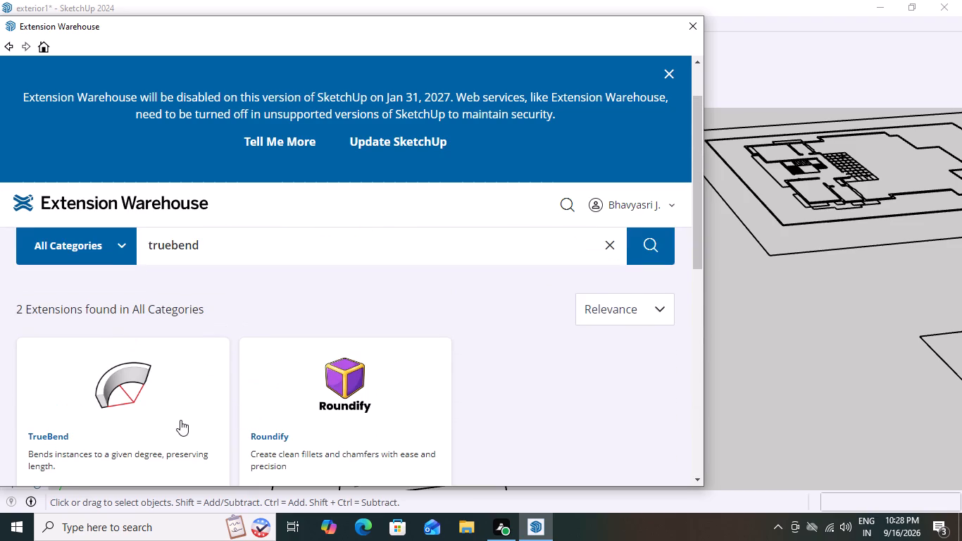
Install the TrueBend extension from its Extension Warehouse page, close the warehouse and ignore the extension update notice.
scroll(180, 420, down, 3)
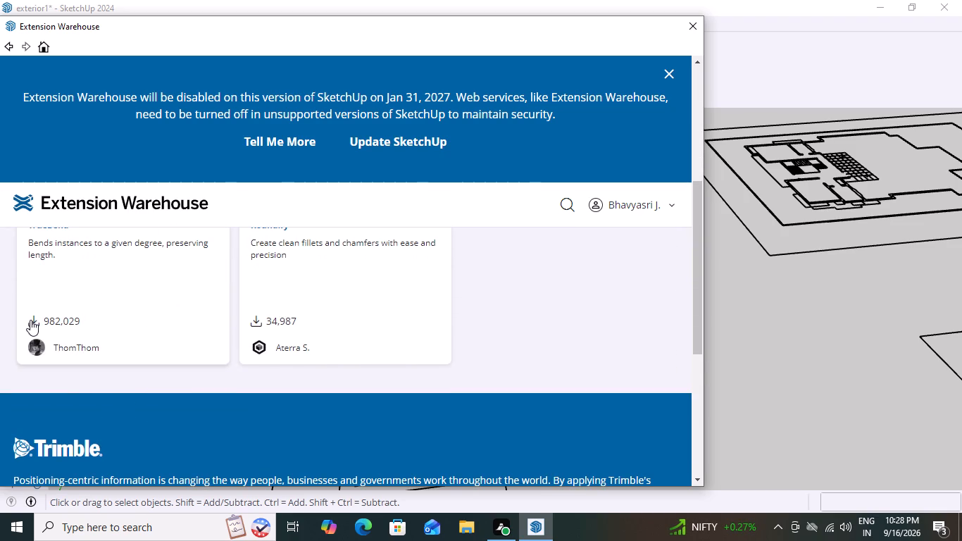
click(32, 321)
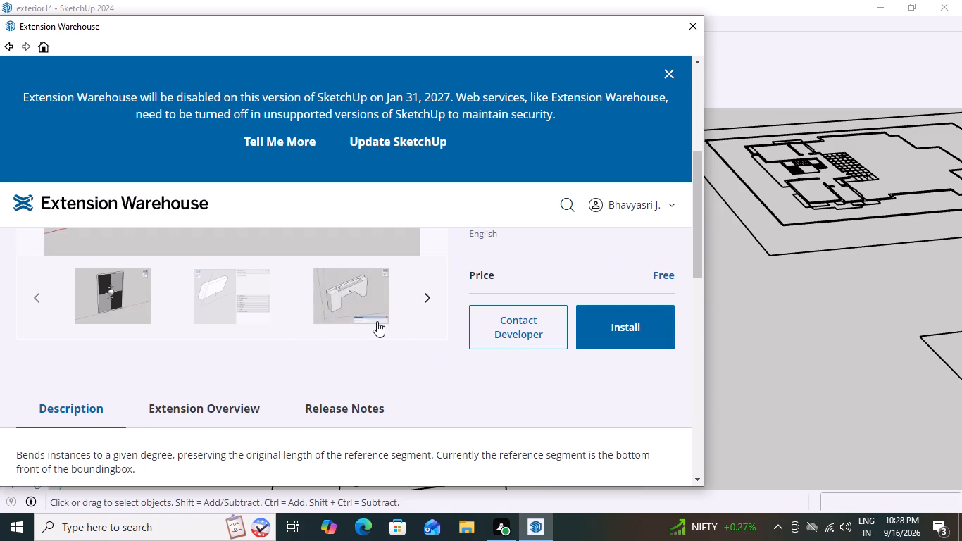
click(623, 329)
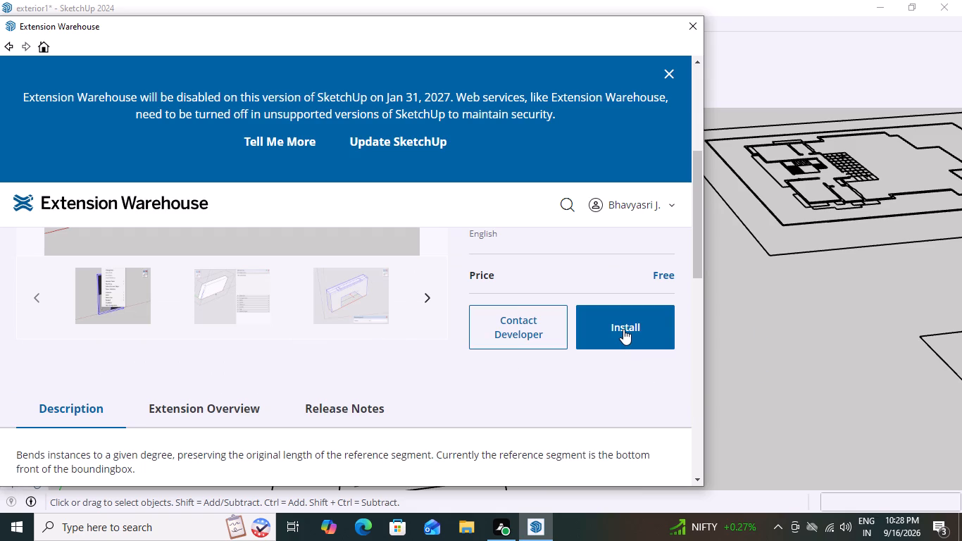
click(558, 286)
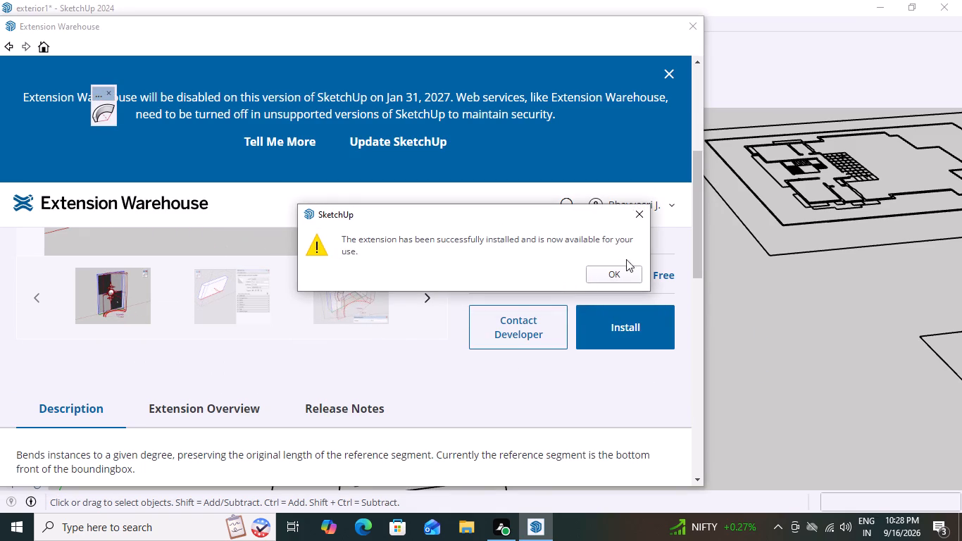
click(613, 277)
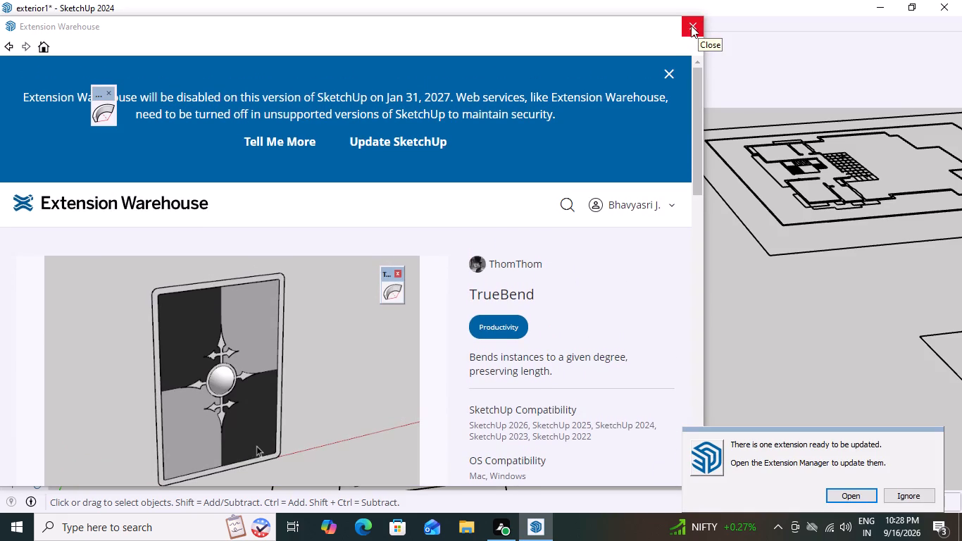
click(691, 25)
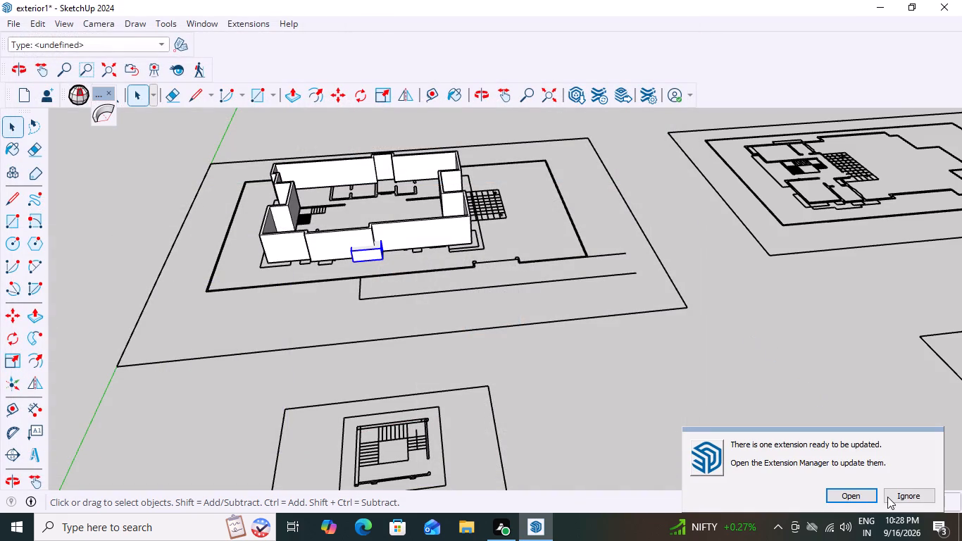
click(915, 496)
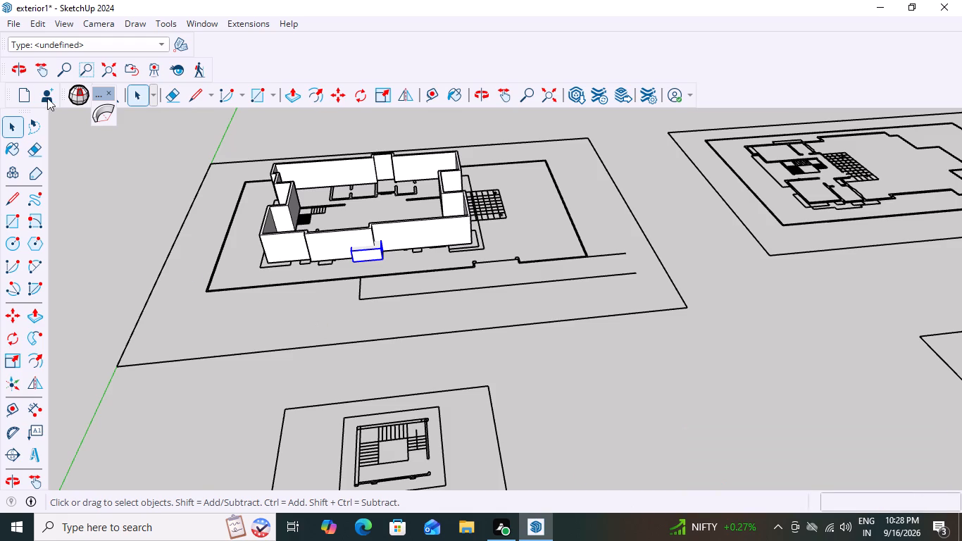
Dock the globe-icon toolbar and the floating TrueBend toolbar side by side after the camera tools.
drag(106, 120, 166, 108)
scroll(70, 103, up, 3)
drag(62, 94, 193, 87)
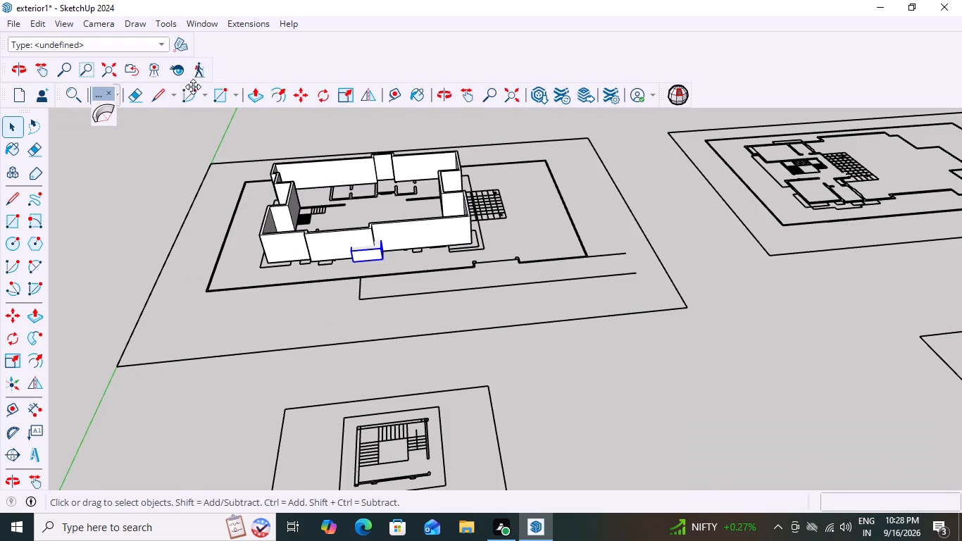
drag(193, 87, 211, 68)
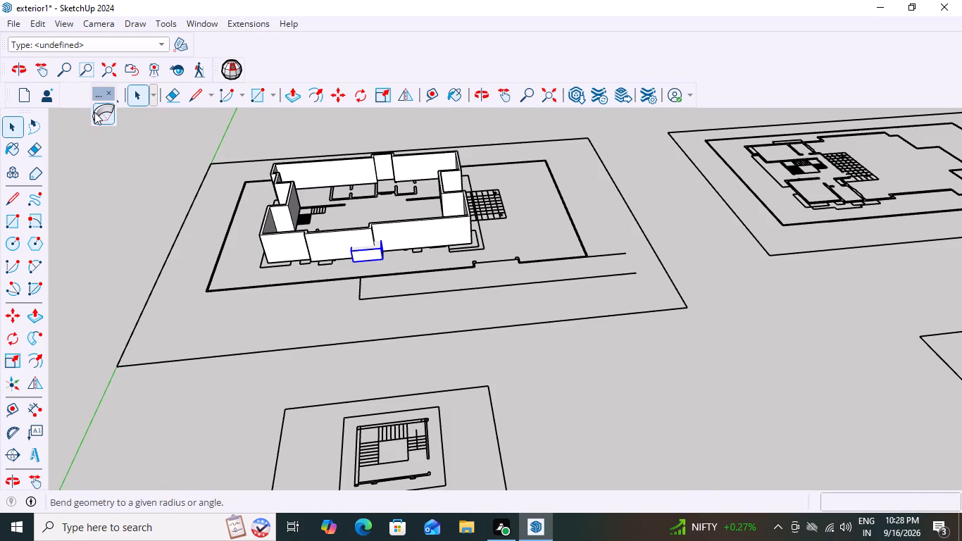
click(94, 112)
drag(98, 94, 246, 94)
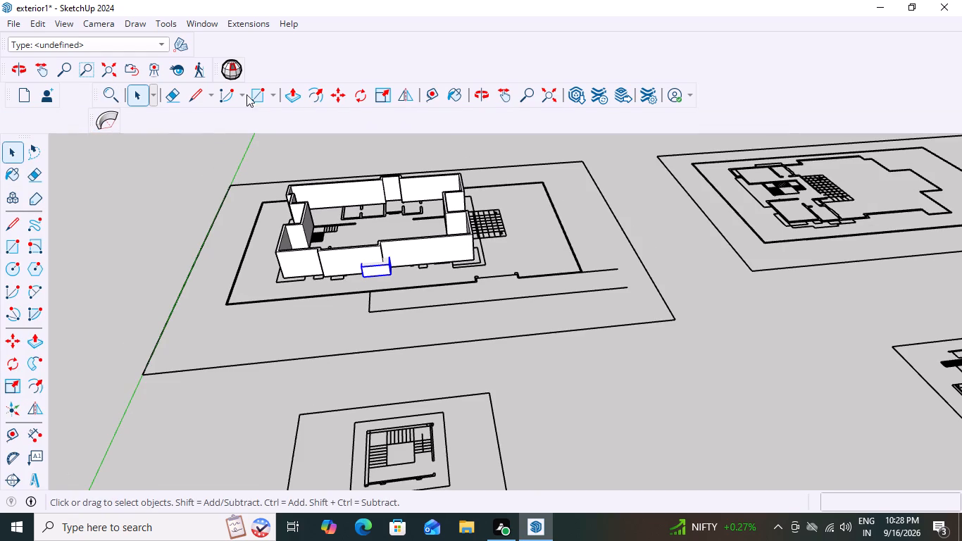
drag(246, 94, 270, 67)
drag(94, 125, 244, 70)
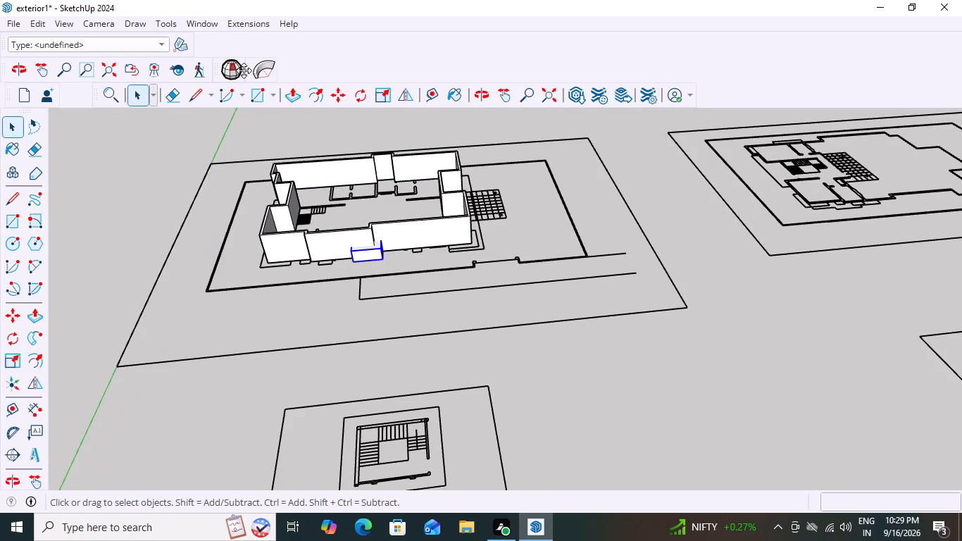
drag(244, 70, 246, 69)
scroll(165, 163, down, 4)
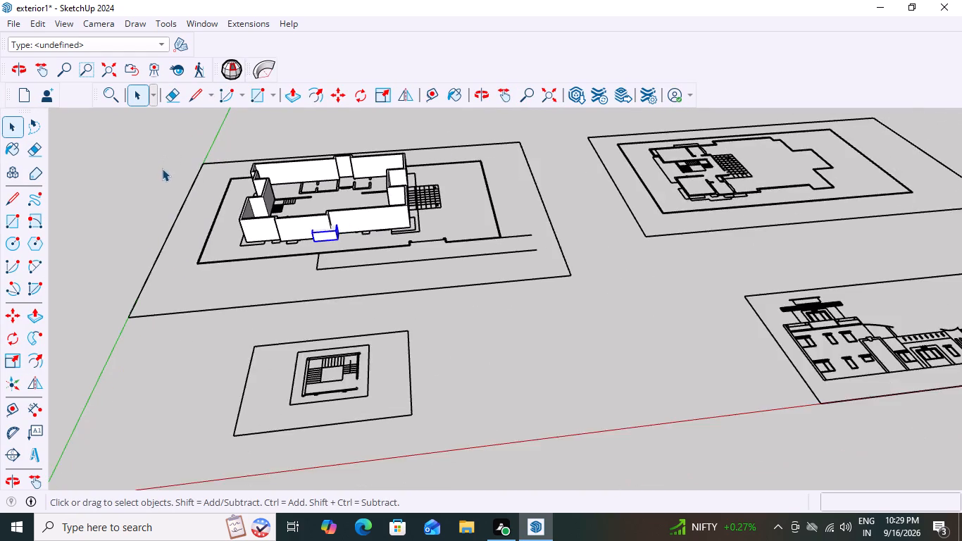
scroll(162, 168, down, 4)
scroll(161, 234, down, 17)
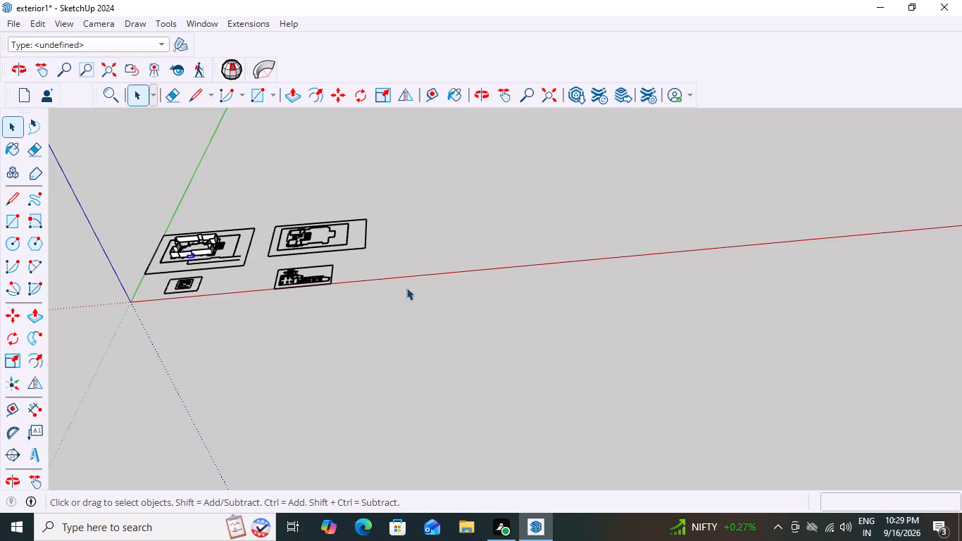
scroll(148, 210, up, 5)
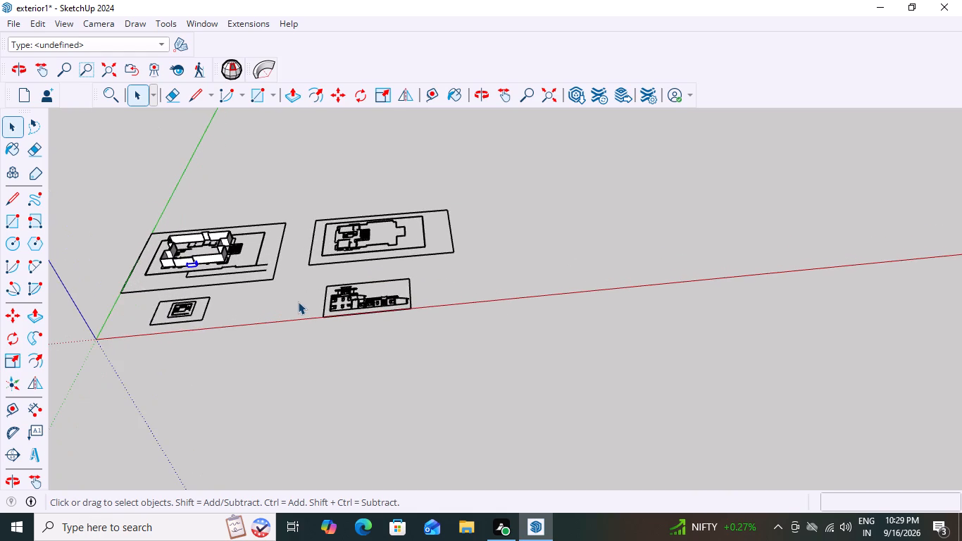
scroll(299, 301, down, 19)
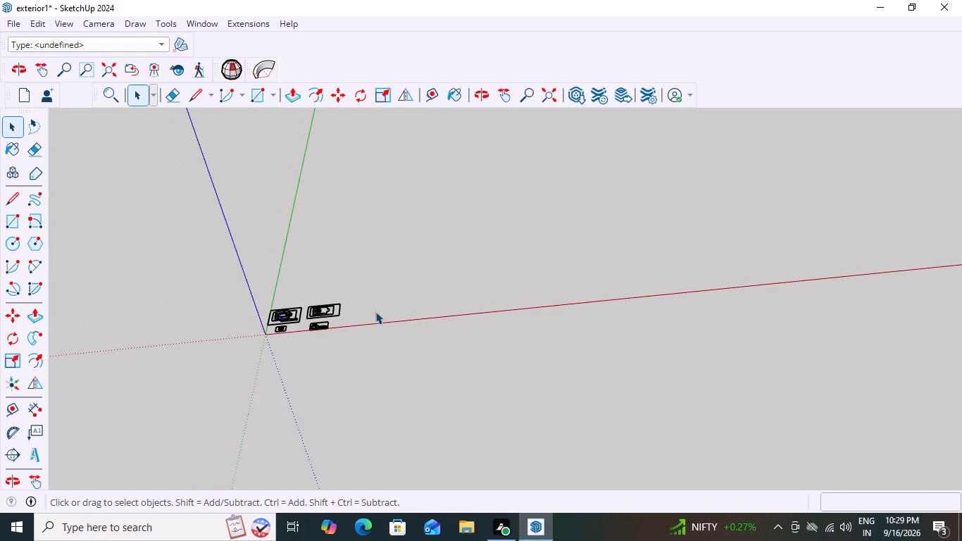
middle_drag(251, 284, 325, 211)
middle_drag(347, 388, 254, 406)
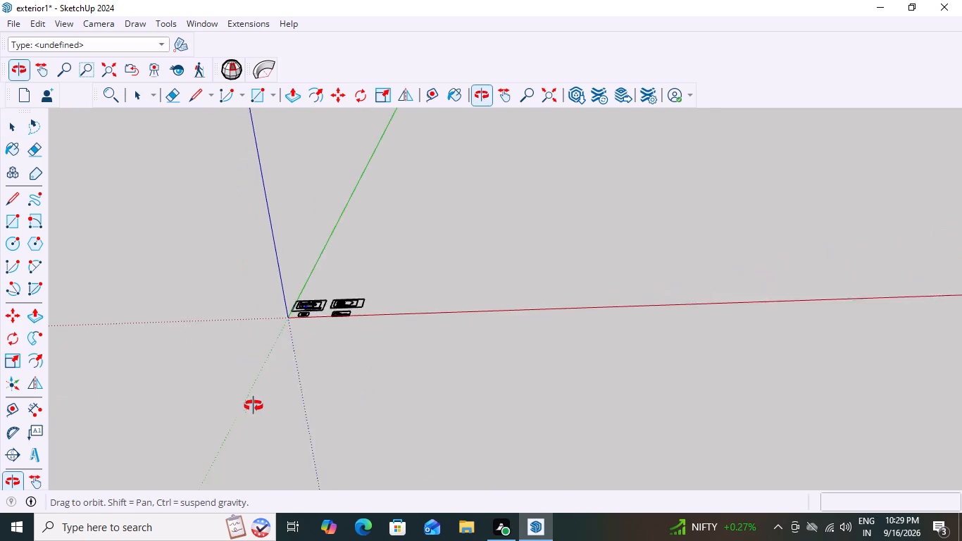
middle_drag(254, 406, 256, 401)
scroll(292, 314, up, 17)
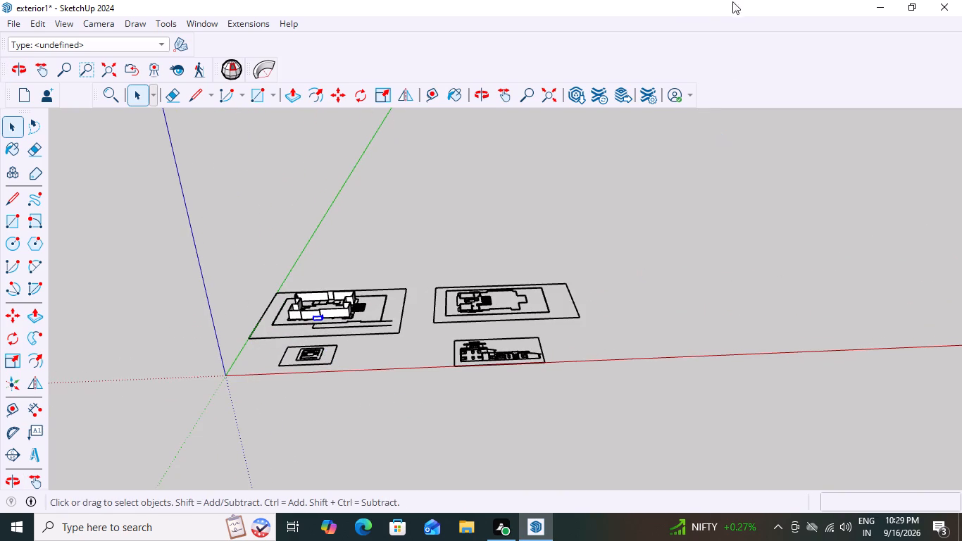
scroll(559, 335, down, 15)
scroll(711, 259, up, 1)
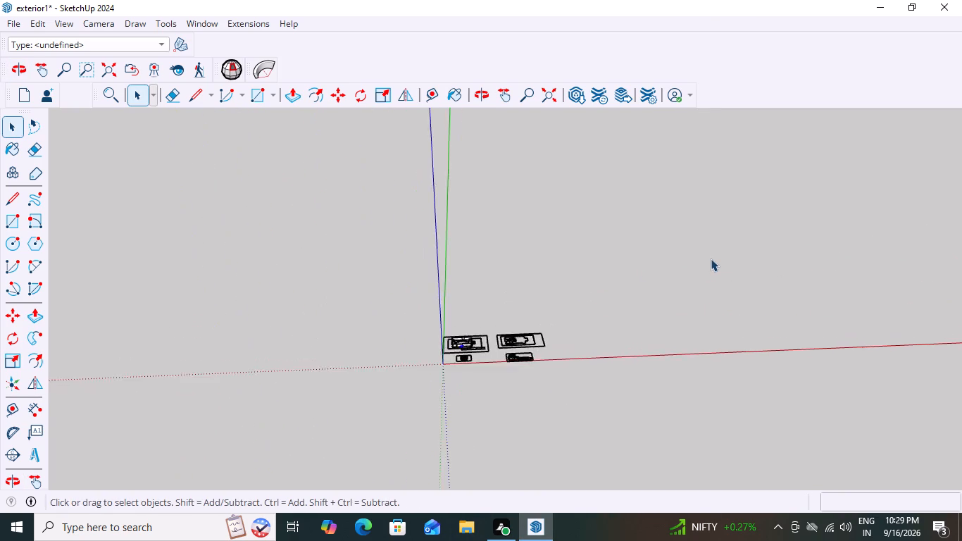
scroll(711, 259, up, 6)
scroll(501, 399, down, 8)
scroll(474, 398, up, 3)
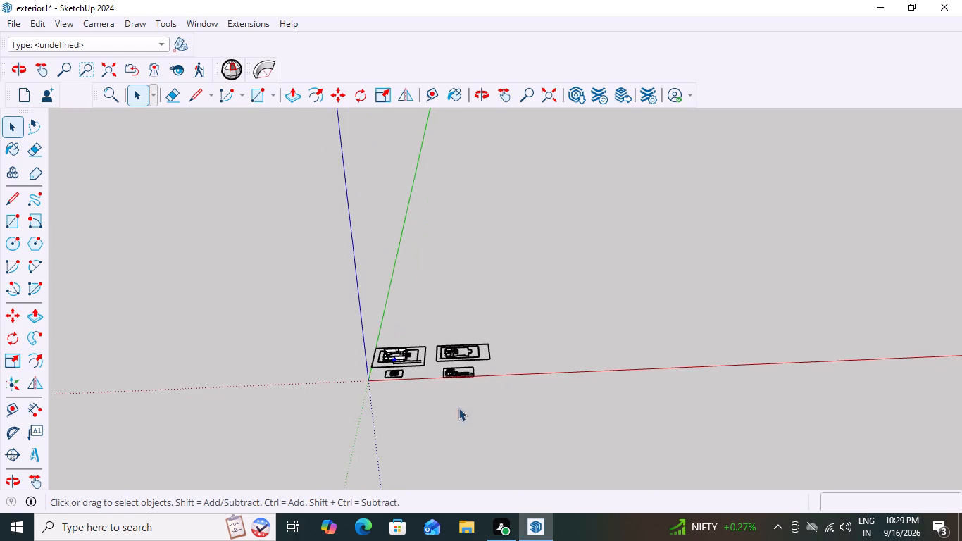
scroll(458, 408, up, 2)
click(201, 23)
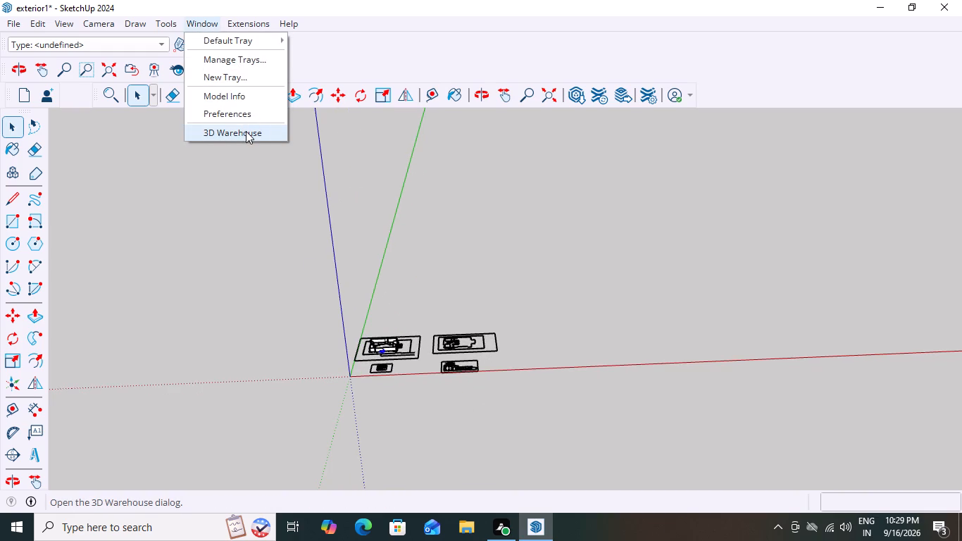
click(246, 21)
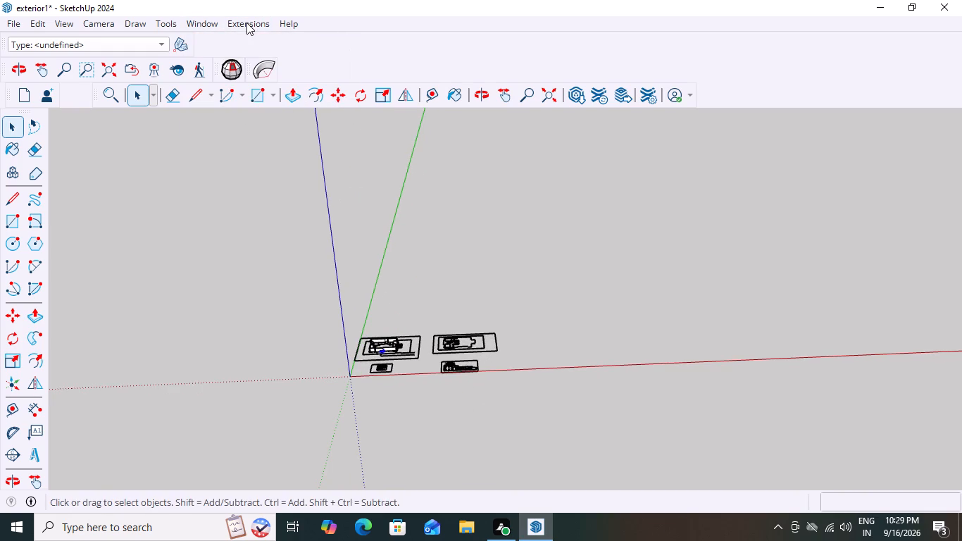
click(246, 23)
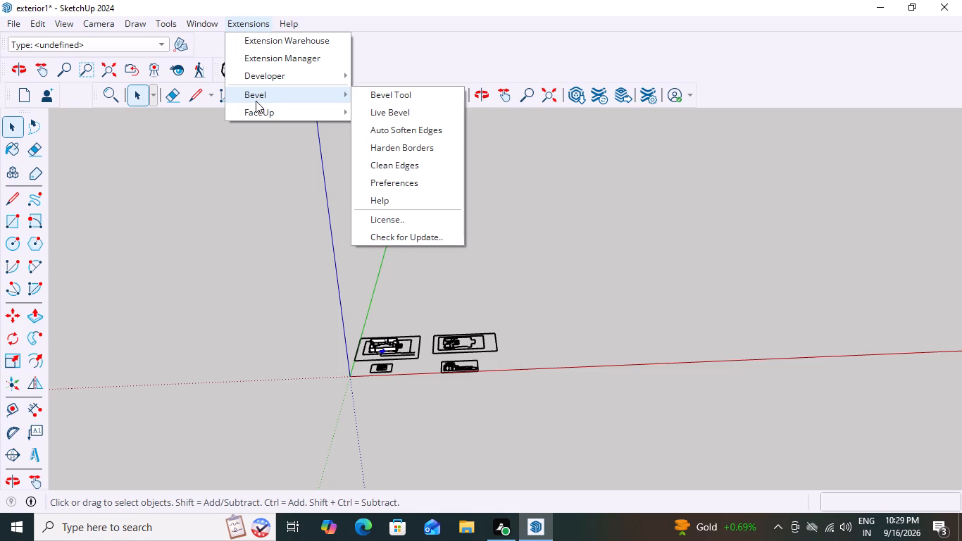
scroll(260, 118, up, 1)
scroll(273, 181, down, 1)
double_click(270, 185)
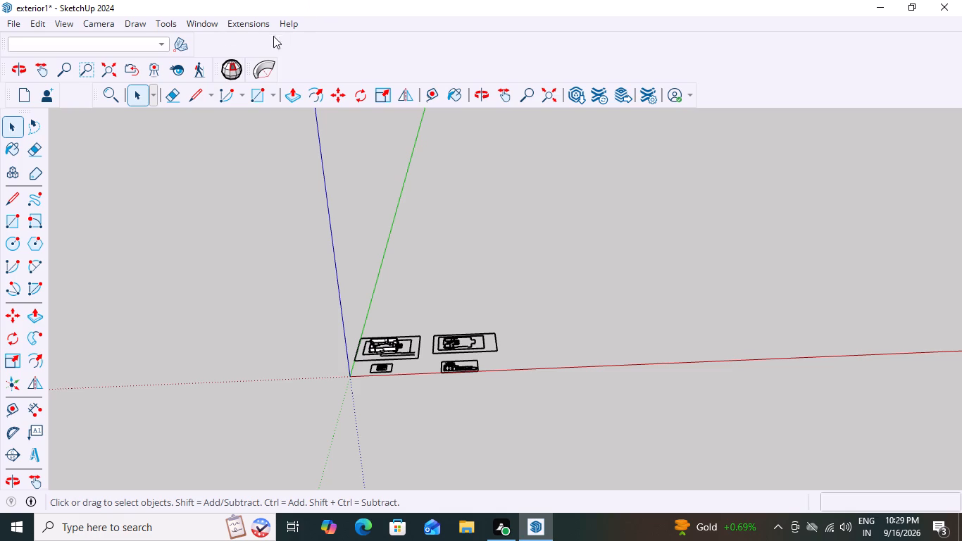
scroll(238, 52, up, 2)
Open the Extension Warehouse, search all categories for maj rail and look over the matching extension.
click(247, 25)
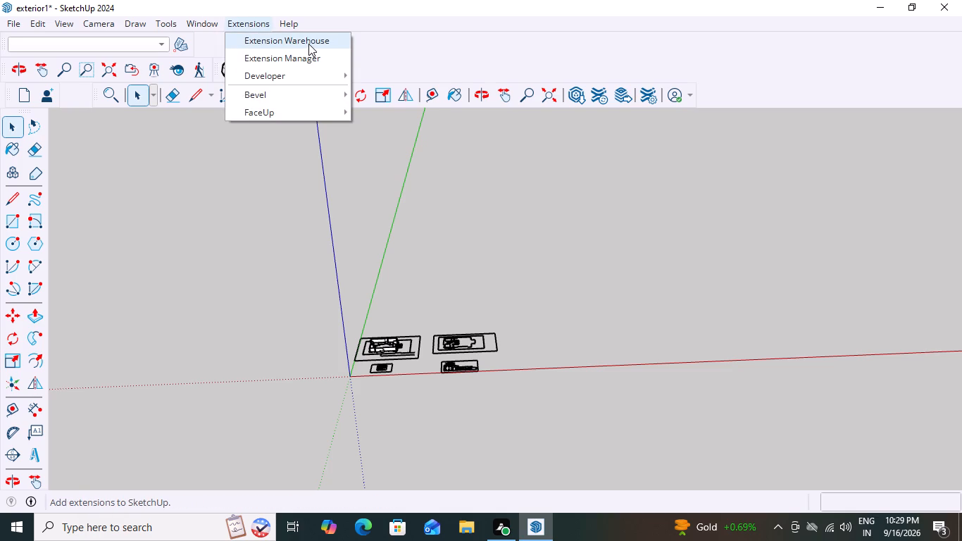
click(308, 42)
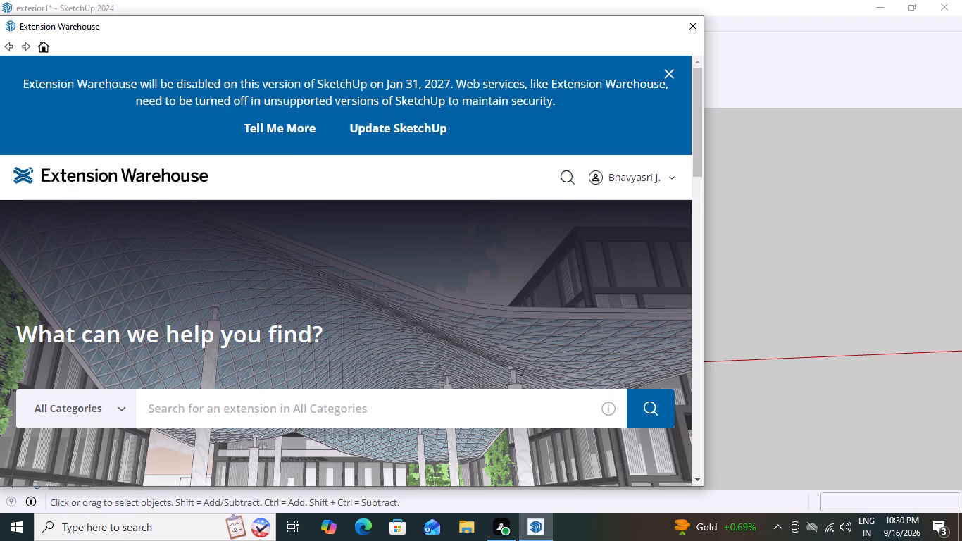
scroll(179, 352, down, 4)
scroll(163, 304, up, 4)
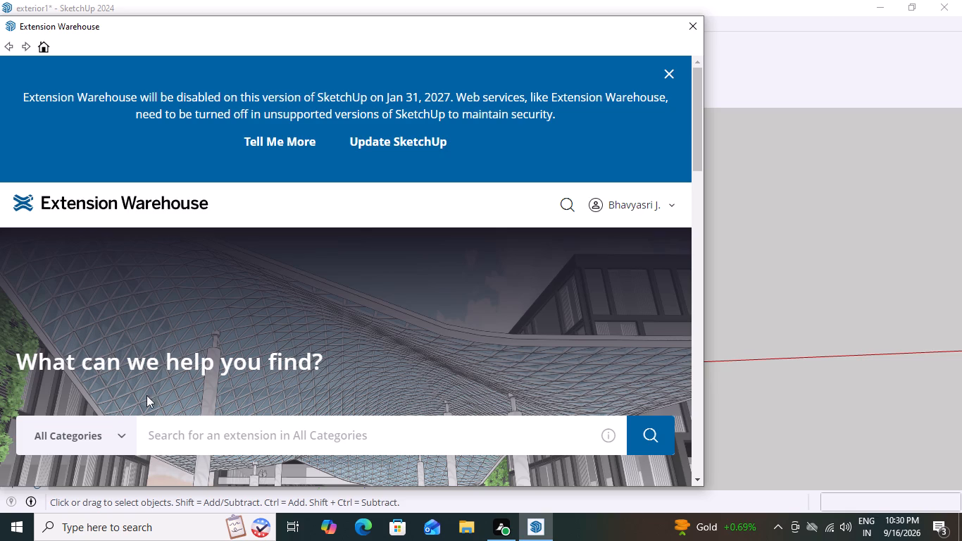
click(151, 443)
text(maj r)
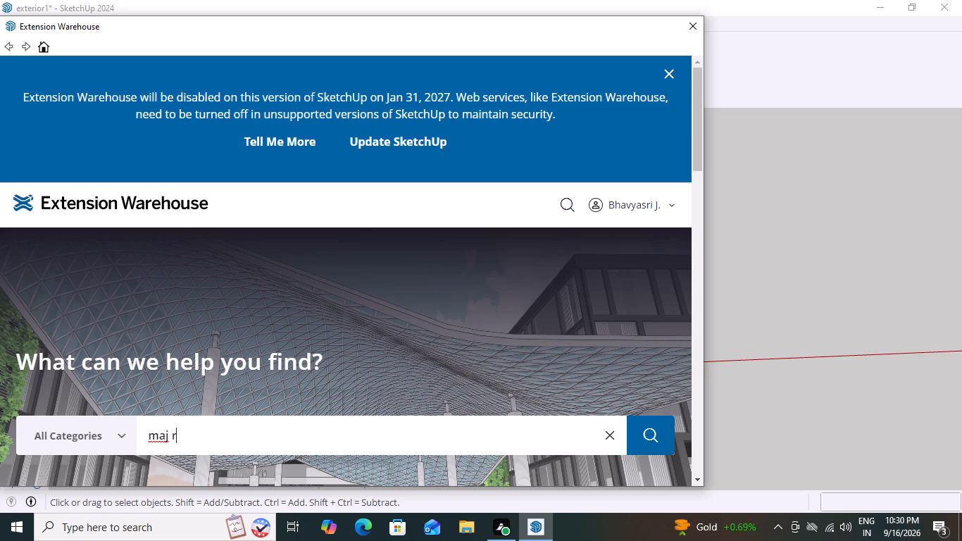
text(ail)
click(651, 441)
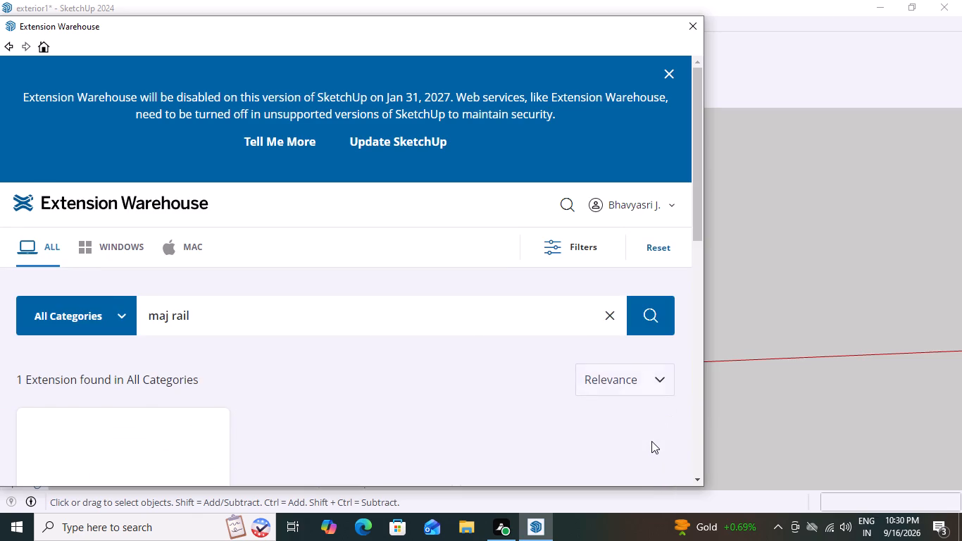
scroll(425, 397, down, 4)
scroll(289, 410, up, 2)
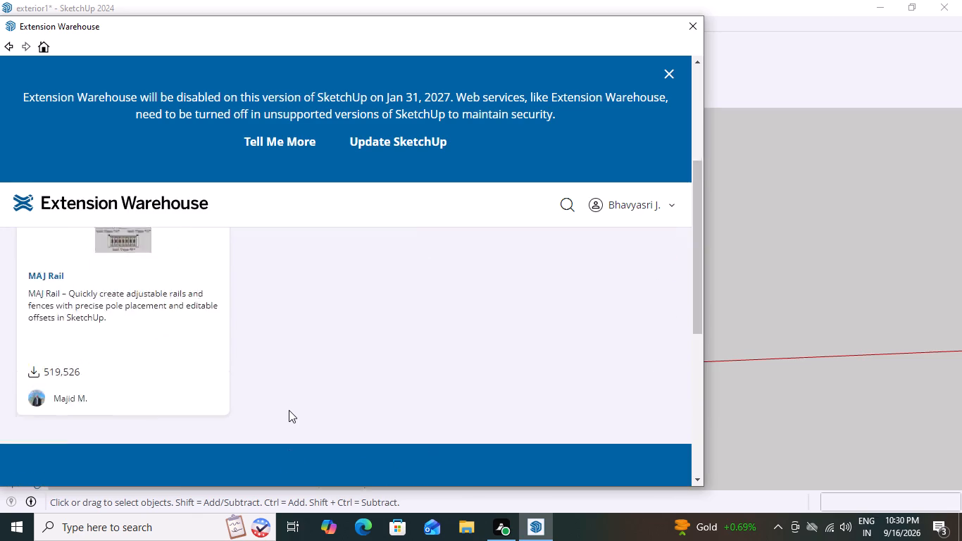
scroll(289, 410, up, 2)
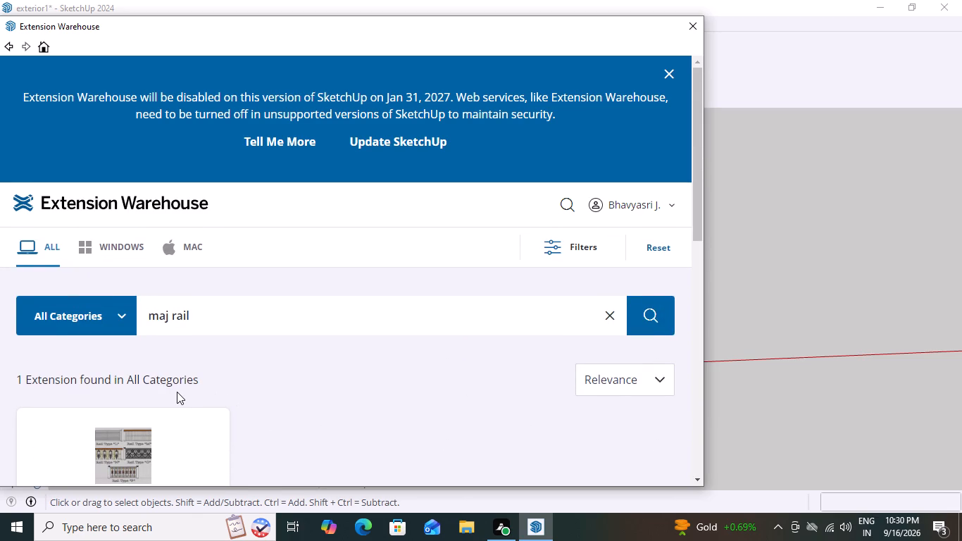
scroll(177, 392, down, 2)
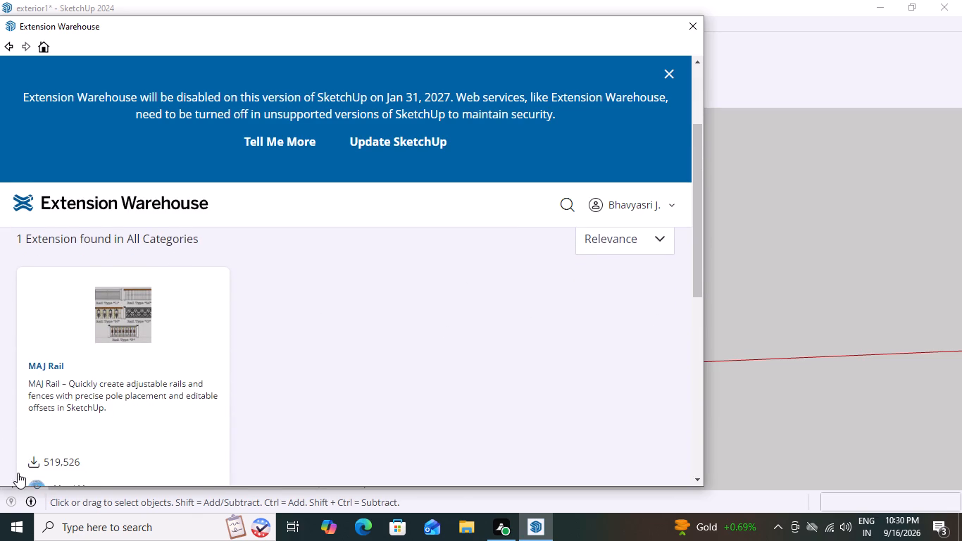
Install the MAJ Rail extension from its Extension Warehouse page, granting it file system access.
double_click(35, 463)
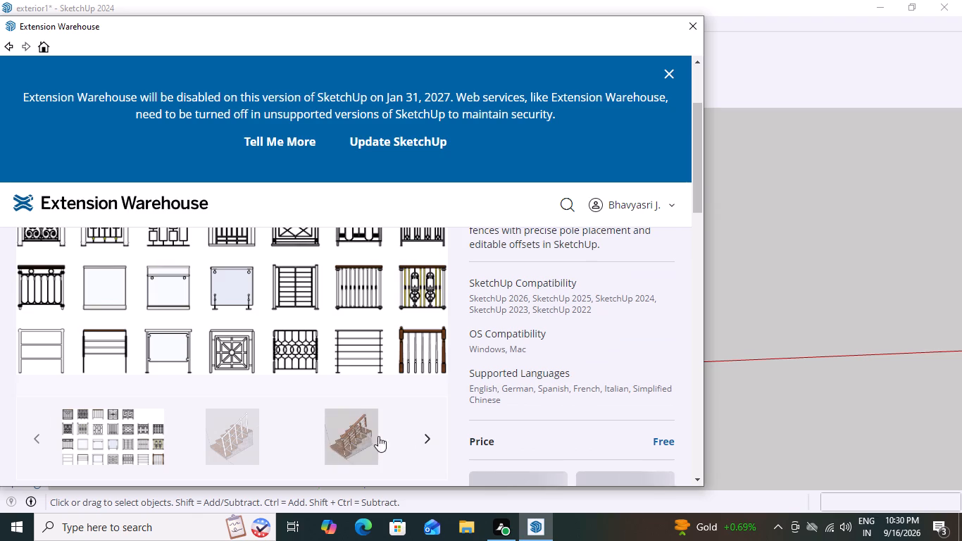
scroll(583, 347, down, 5)
scroll(573, 335, up, 4)
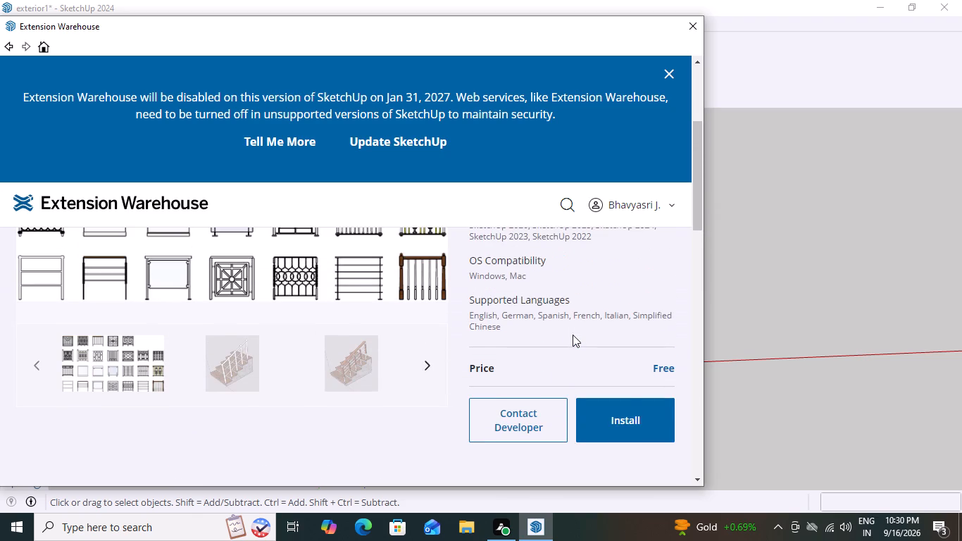
click(613, 426)
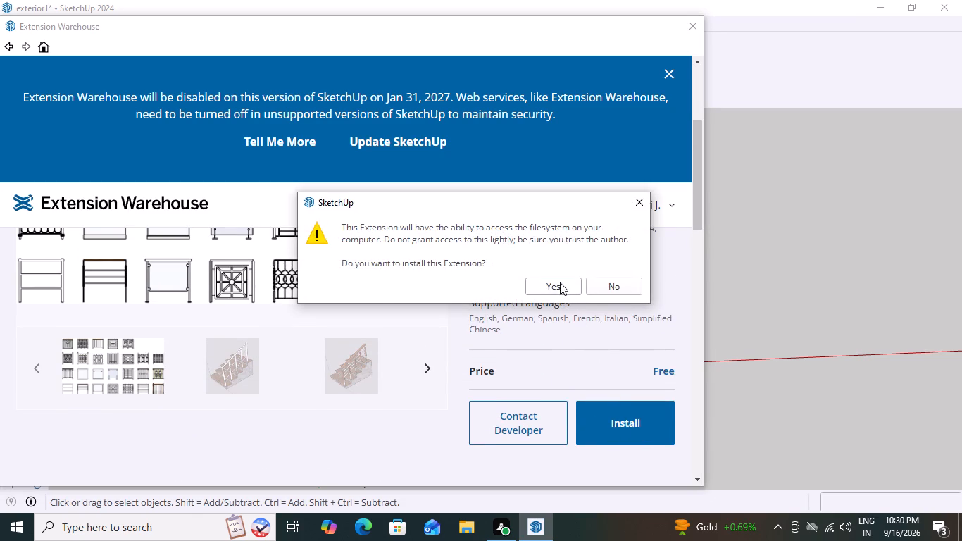
click(549, 285)
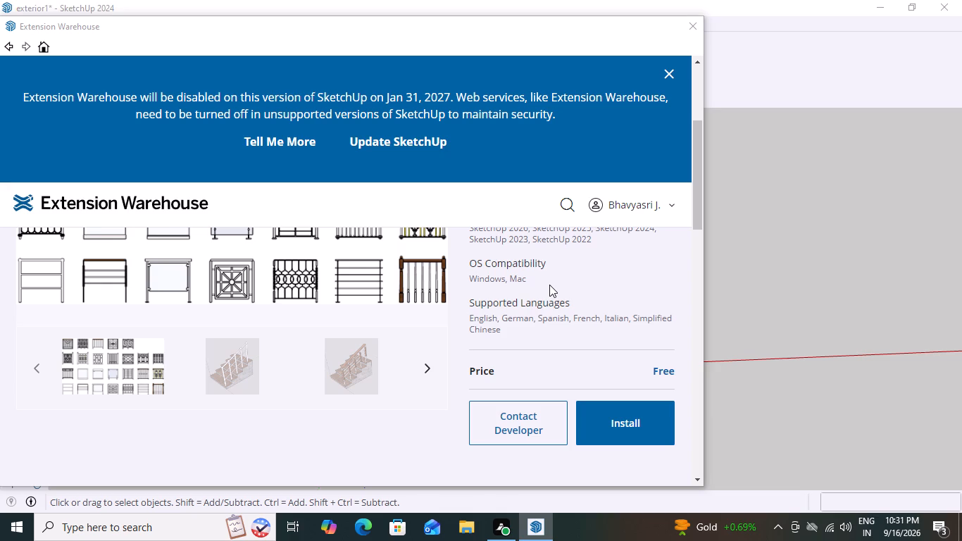
click(620, 270)
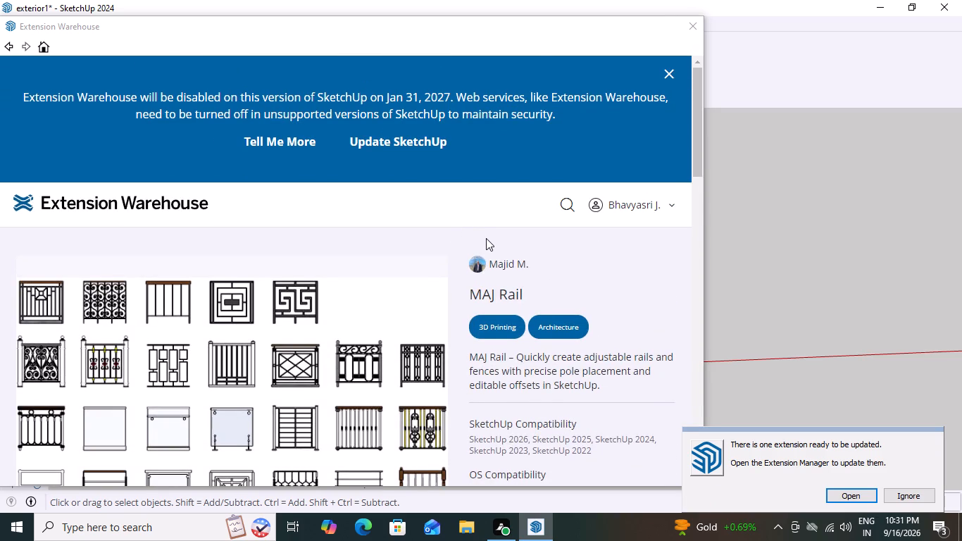
Look over the MAJ Rail page and its description, ignore the extension update notice and close the Extension Warehouse.
scroll(499, 253, down, 4)
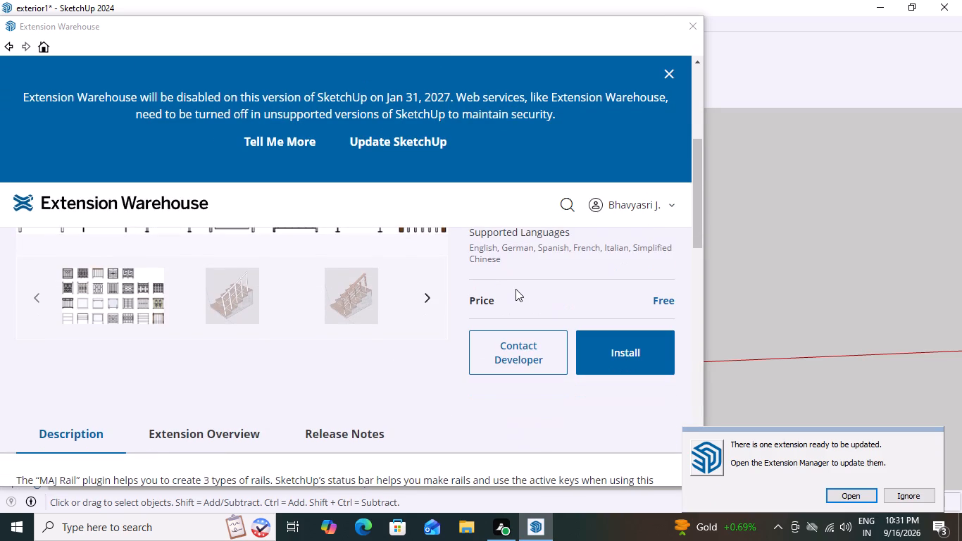
scroll(516, 289, down, 4)
scroll(526, 295, up, 5)
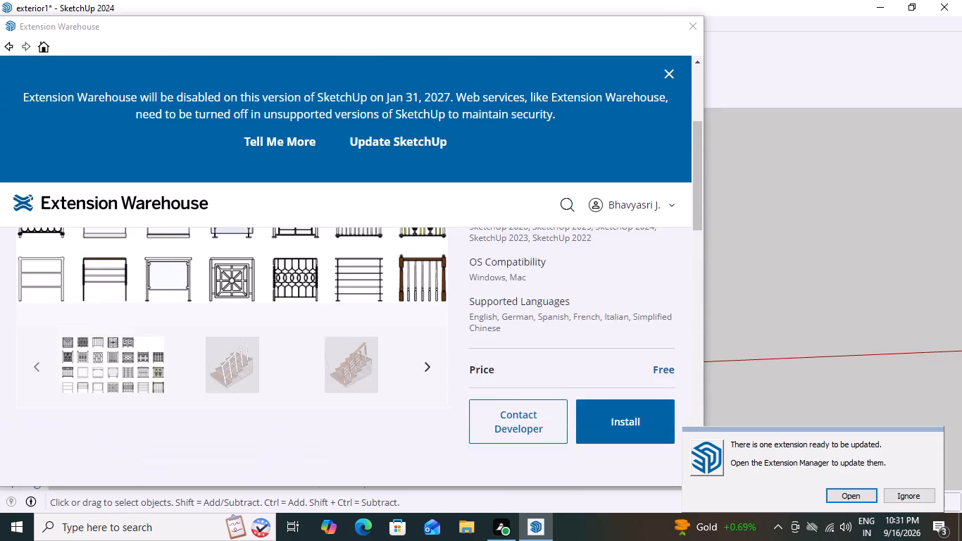
scroll(526, 295, up, 1)
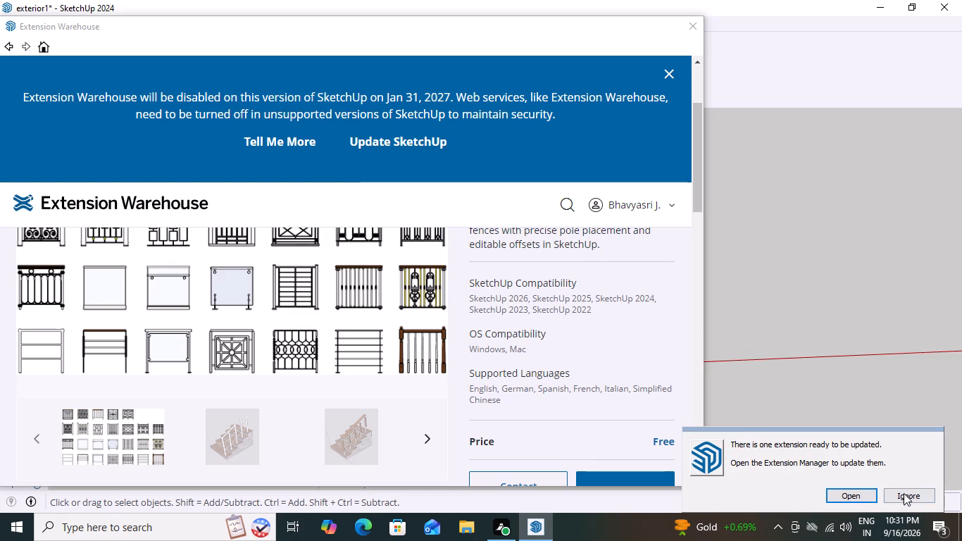
click(904, 493)
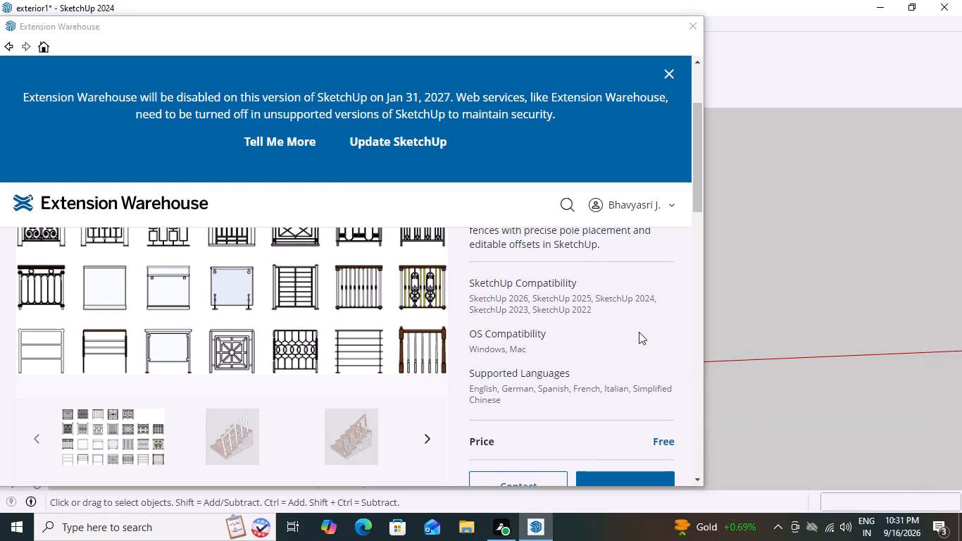
scroll(475, 215, down, 4)
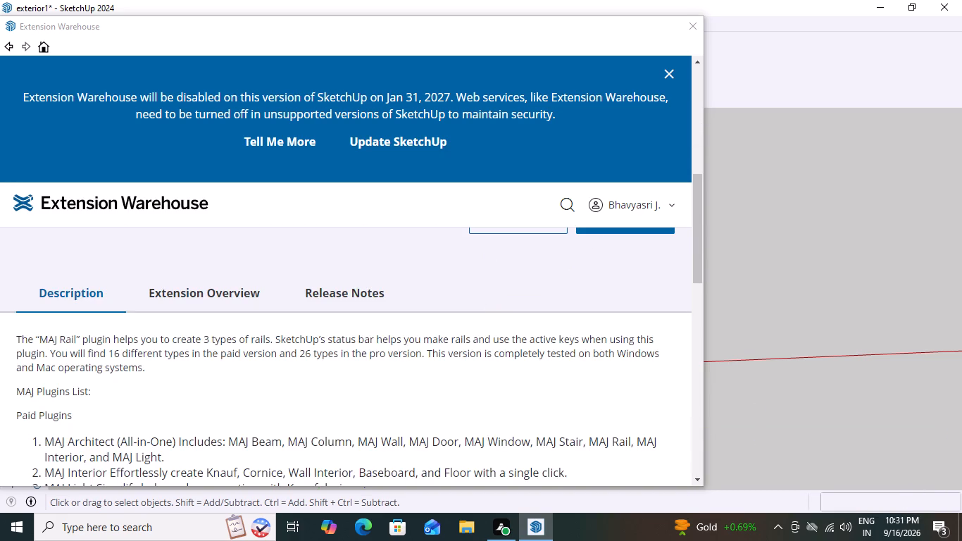
scroll(444, 335, up, 4)
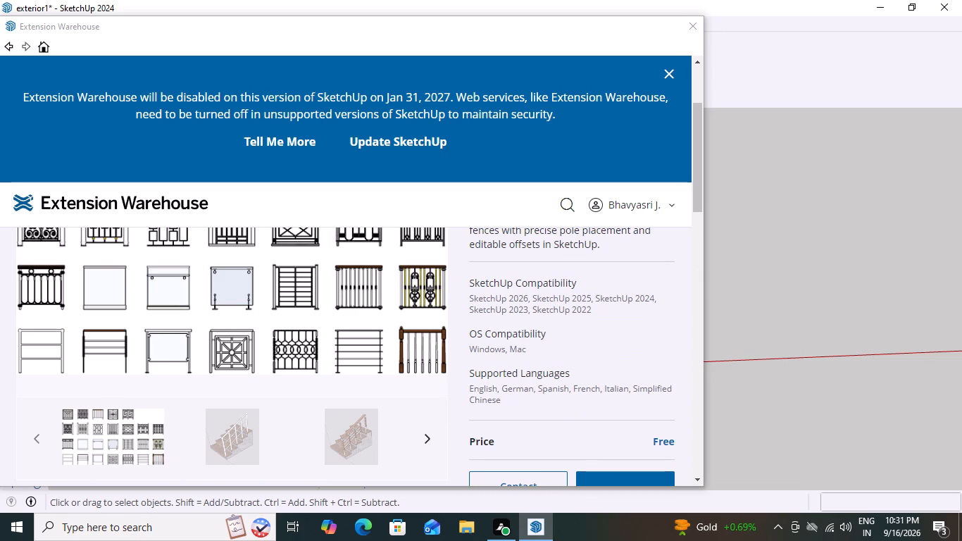
scroll(508, 289, up, 4)
scroll(508, 287, down, 7)
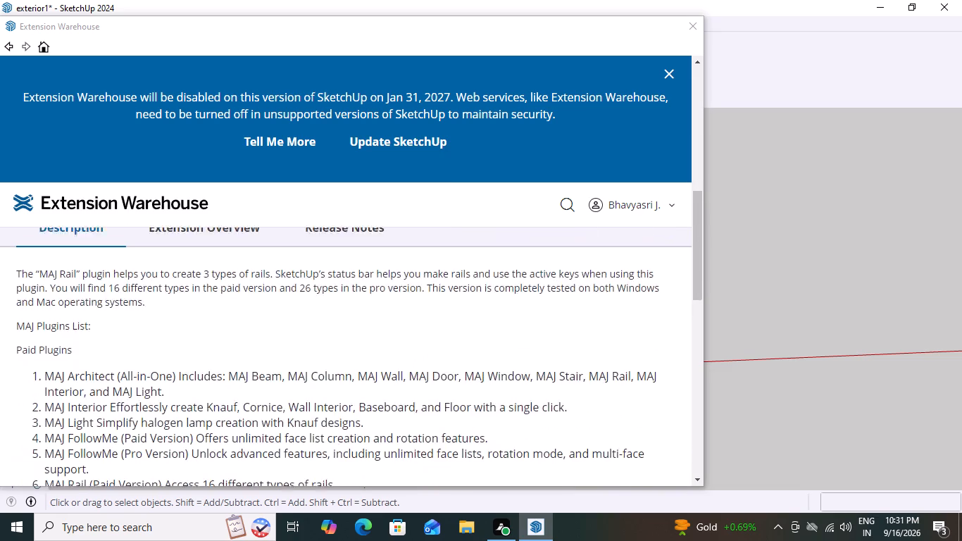
scroll(549, 298, up, 7)
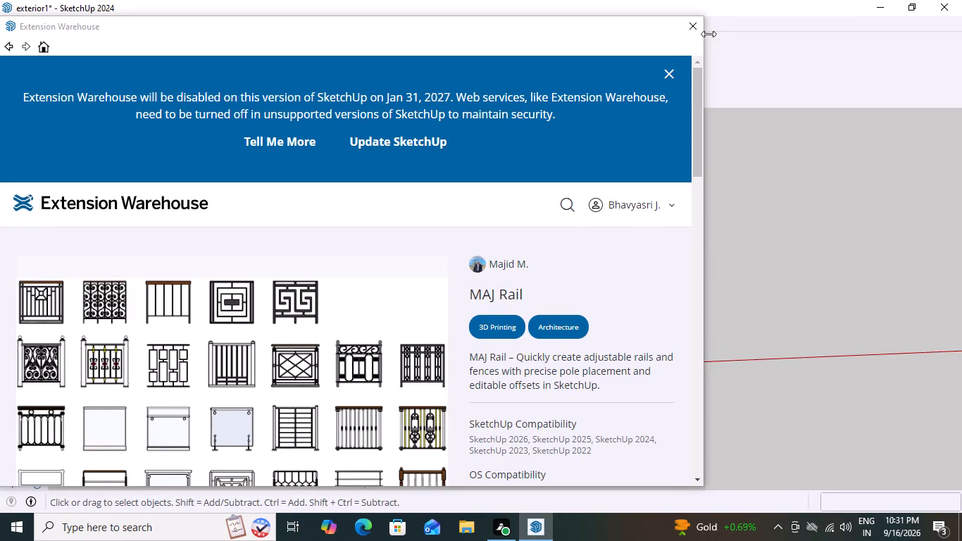
click(689, 31)
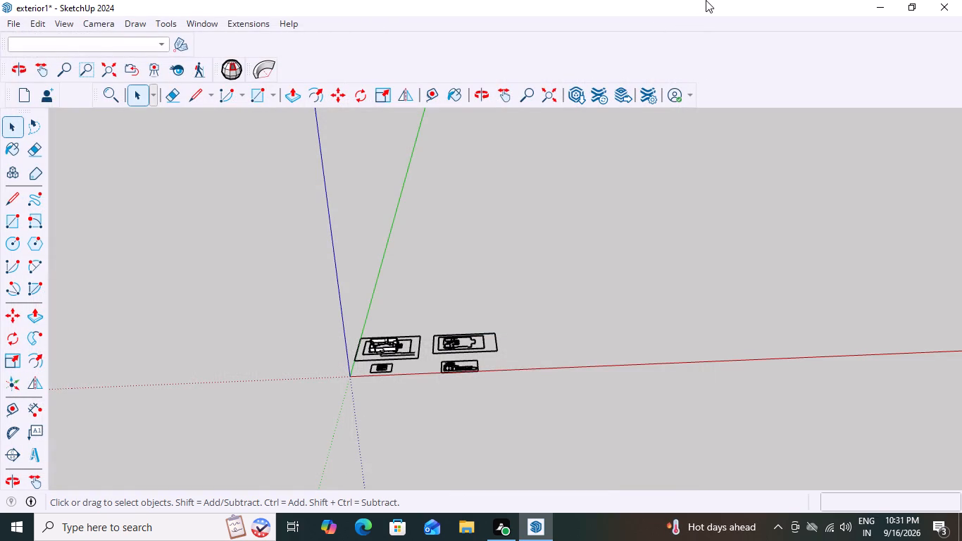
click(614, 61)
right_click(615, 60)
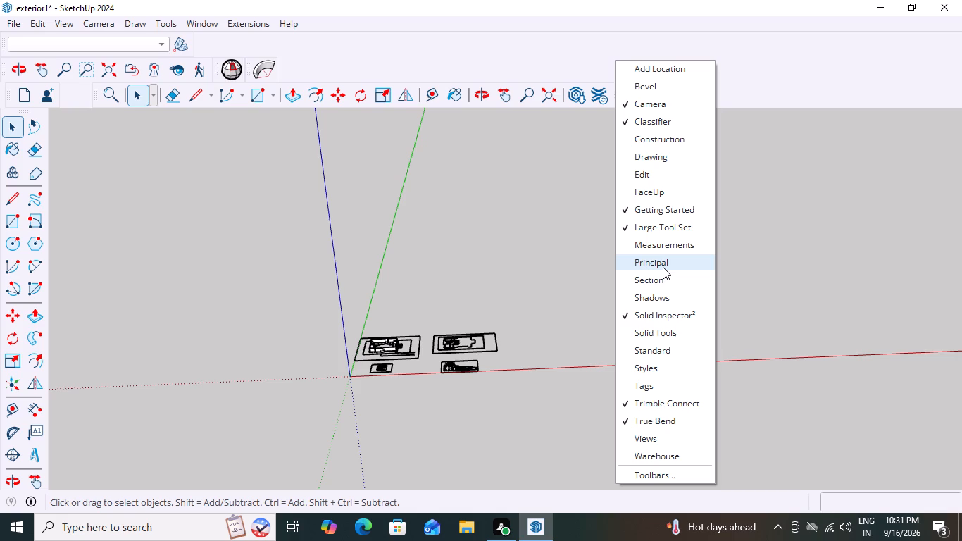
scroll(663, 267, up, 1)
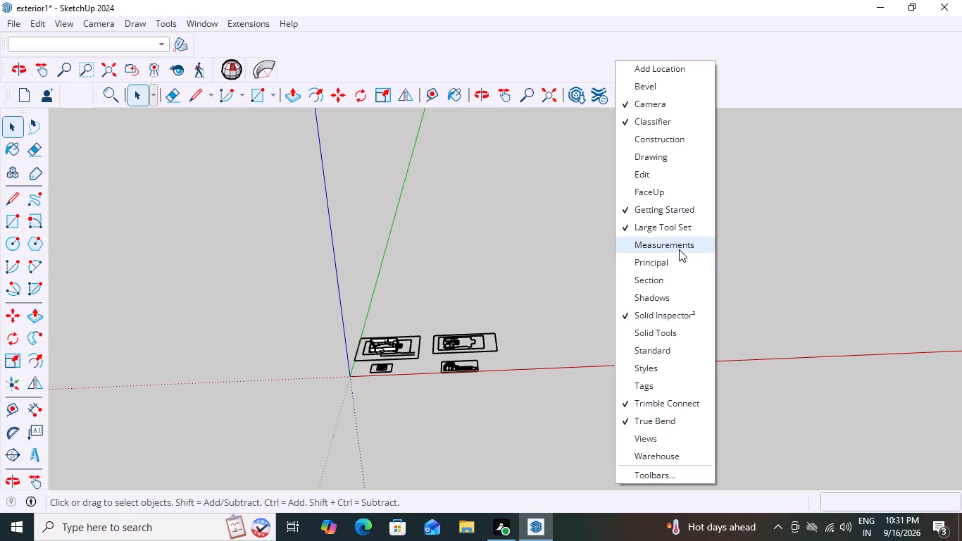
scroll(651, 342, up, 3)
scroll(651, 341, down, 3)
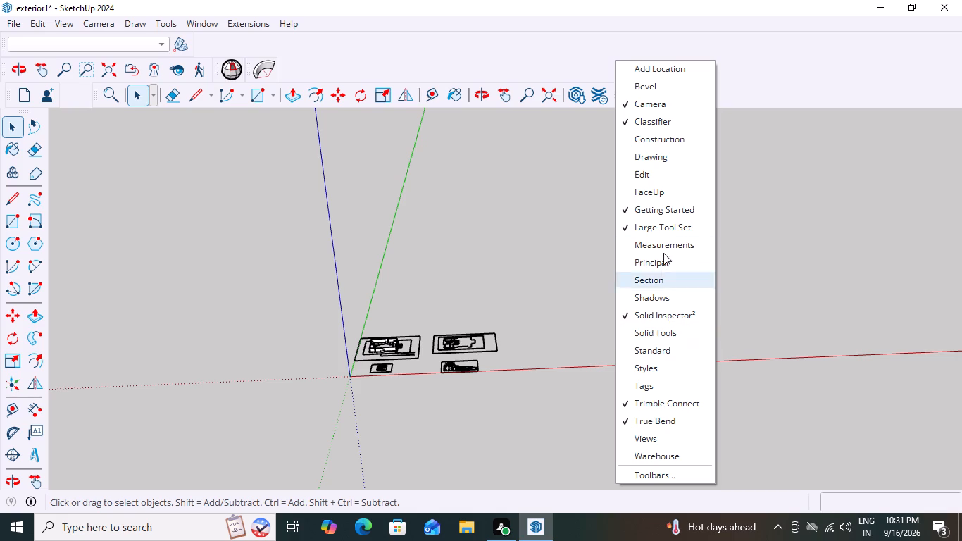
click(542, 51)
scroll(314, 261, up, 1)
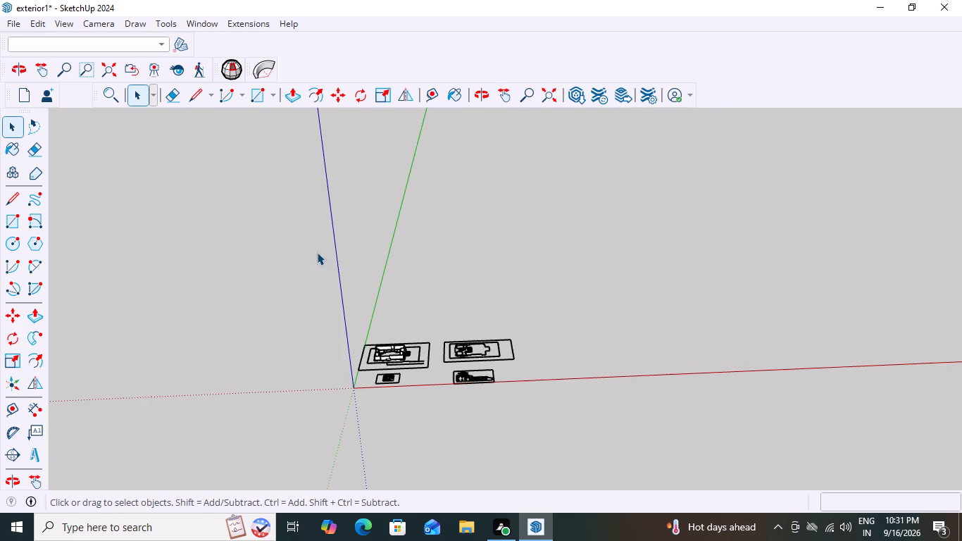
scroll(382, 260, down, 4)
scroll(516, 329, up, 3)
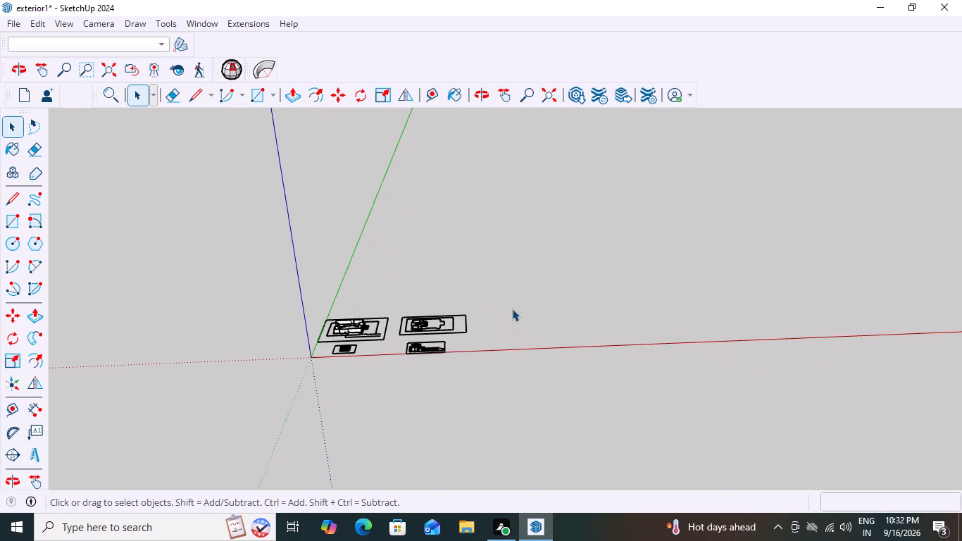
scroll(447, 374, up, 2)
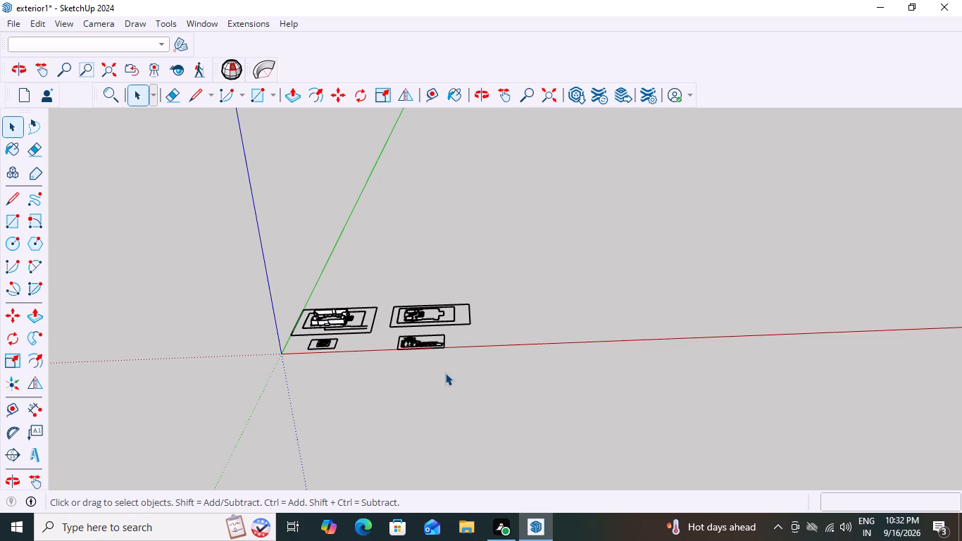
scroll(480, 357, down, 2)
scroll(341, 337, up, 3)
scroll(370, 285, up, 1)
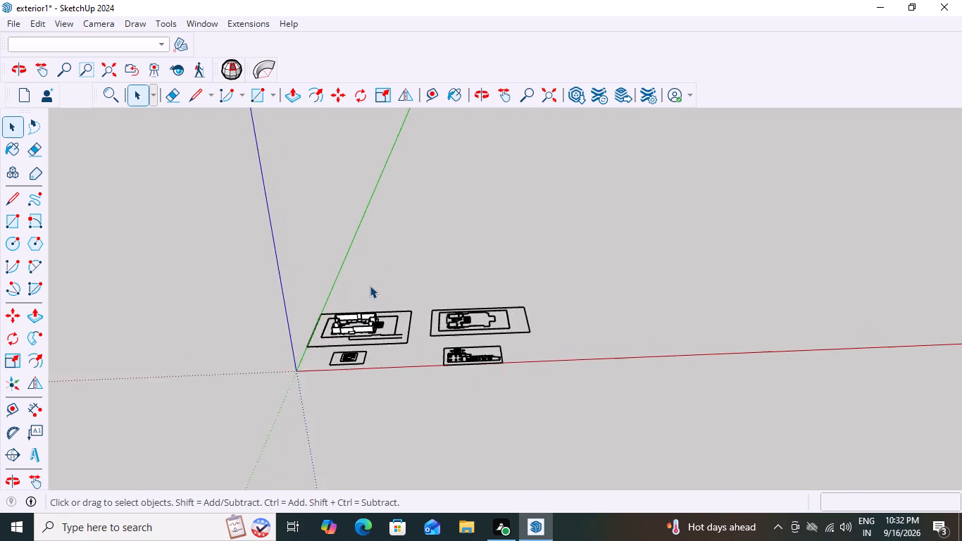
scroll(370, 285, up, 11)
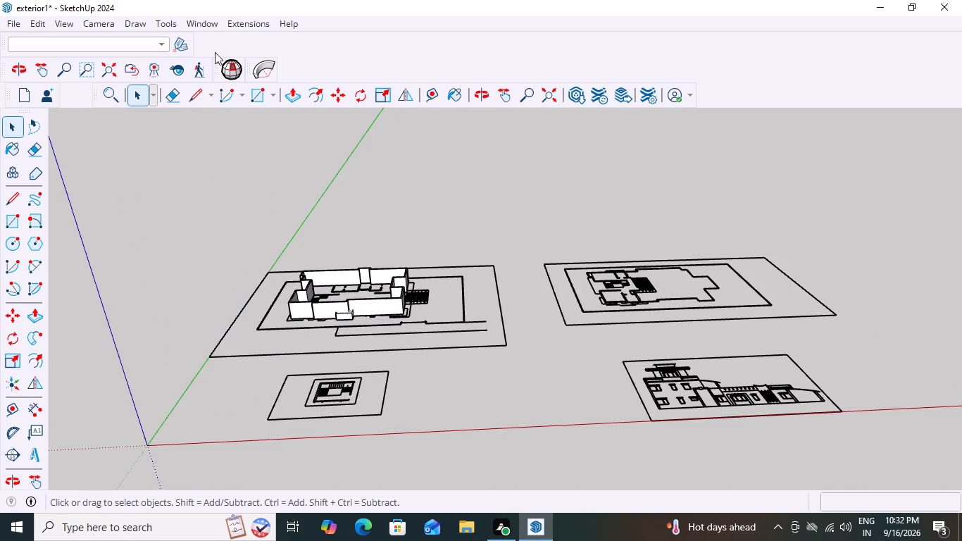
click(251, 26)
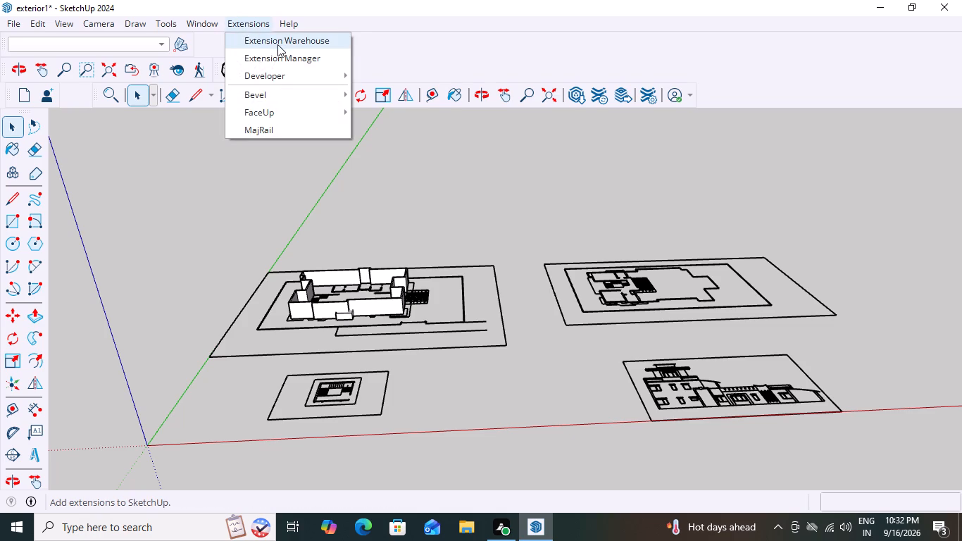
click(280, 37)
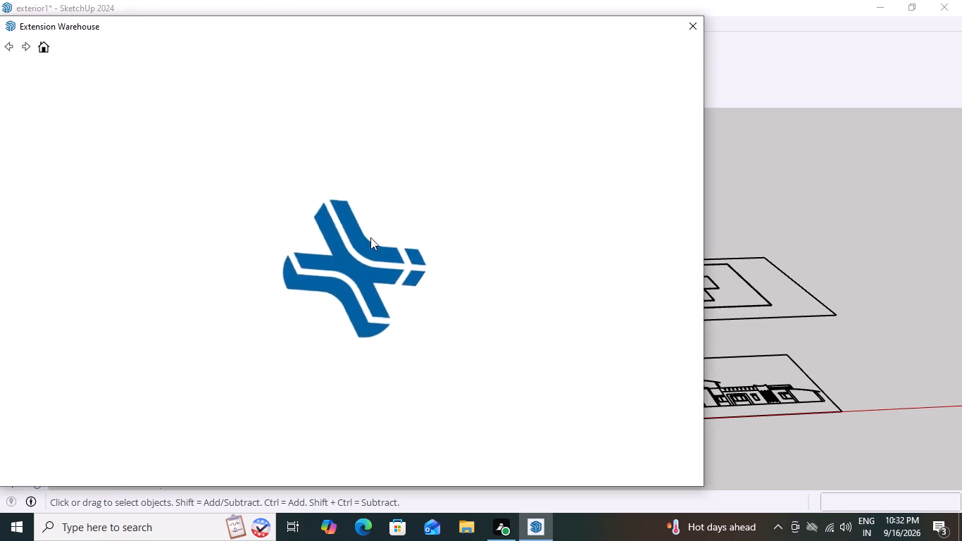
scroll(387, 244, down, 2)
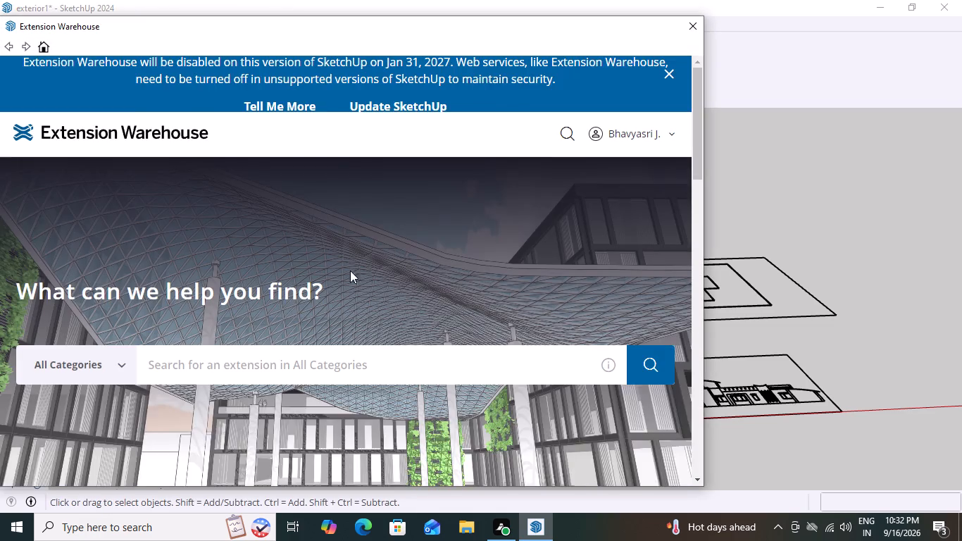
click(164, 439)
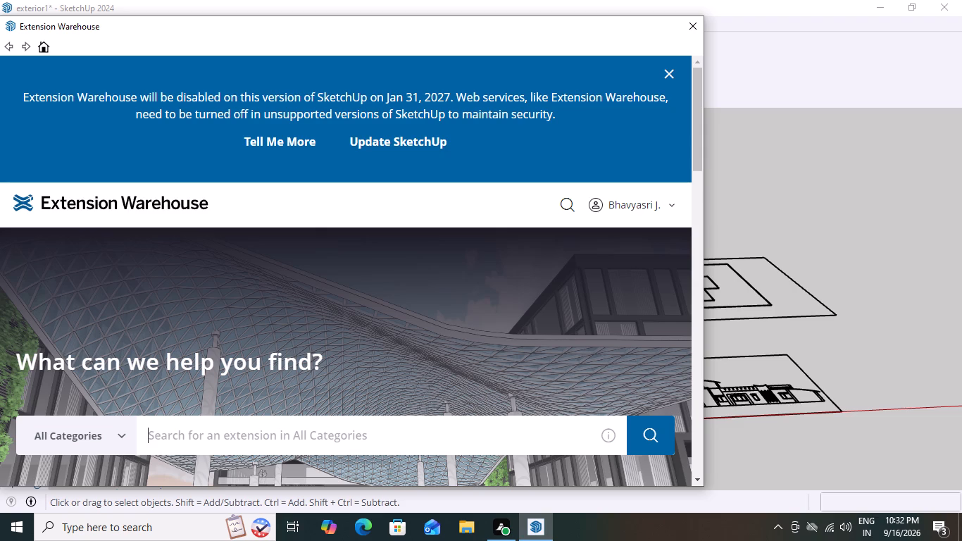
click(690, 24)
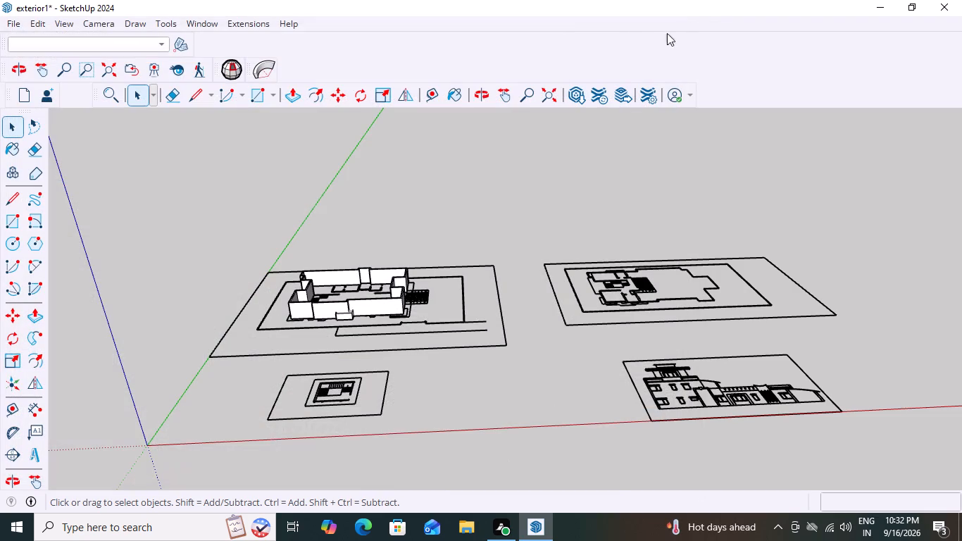
Show the FaceUp toolbar and dock it directly after the TrueBend toolbar in the camera tools row.
right_click(678, 54)
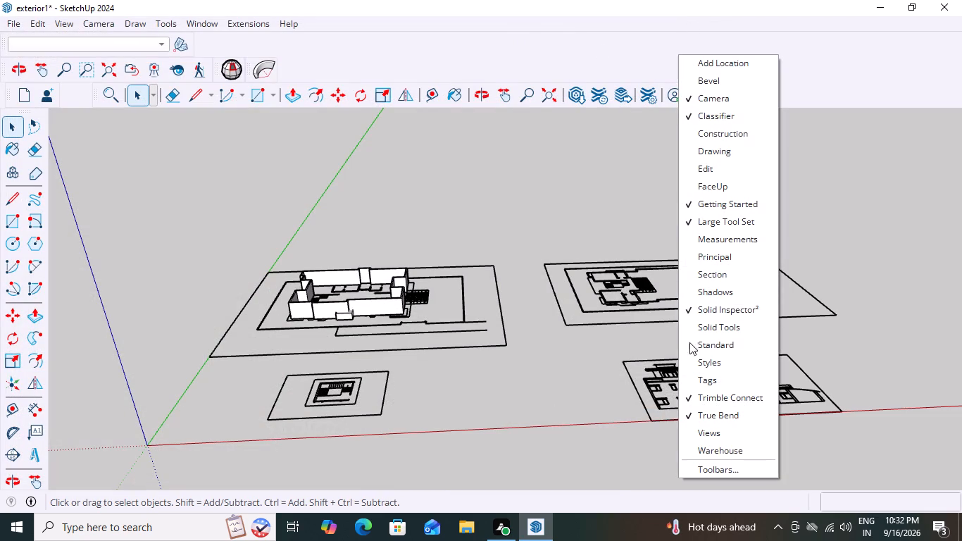
click(706, 187)
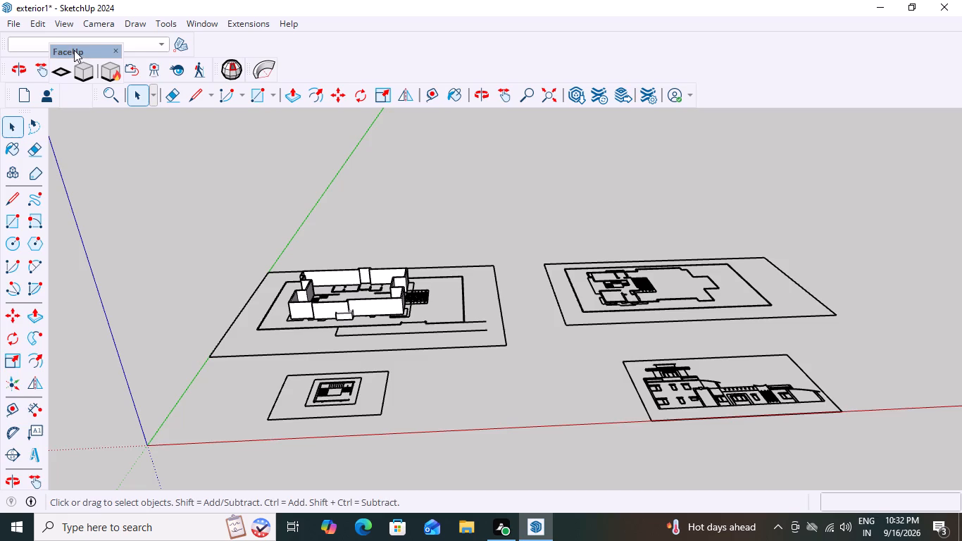
drag(74, 50, 229, 67)
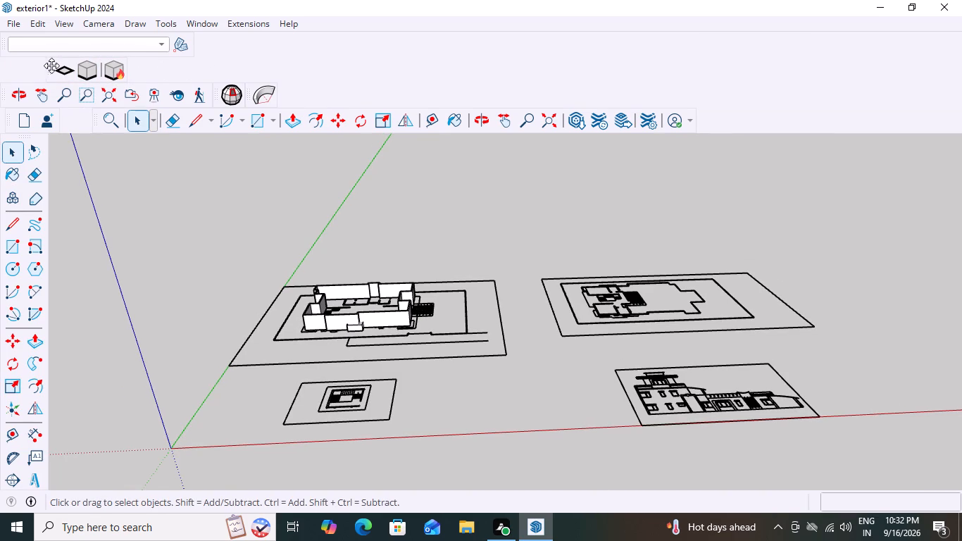
drag(48, 70, 308, 83)
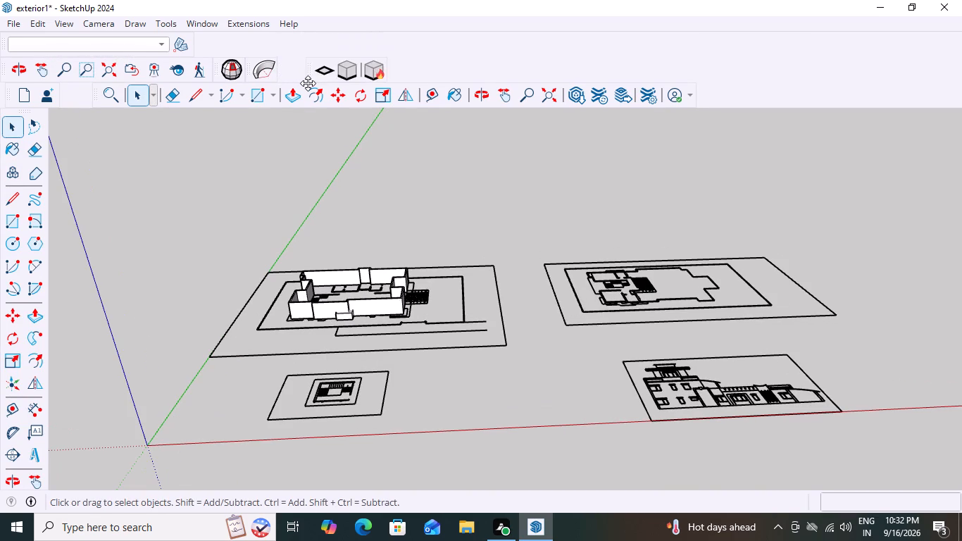
drag(308, 83, 282, 88)
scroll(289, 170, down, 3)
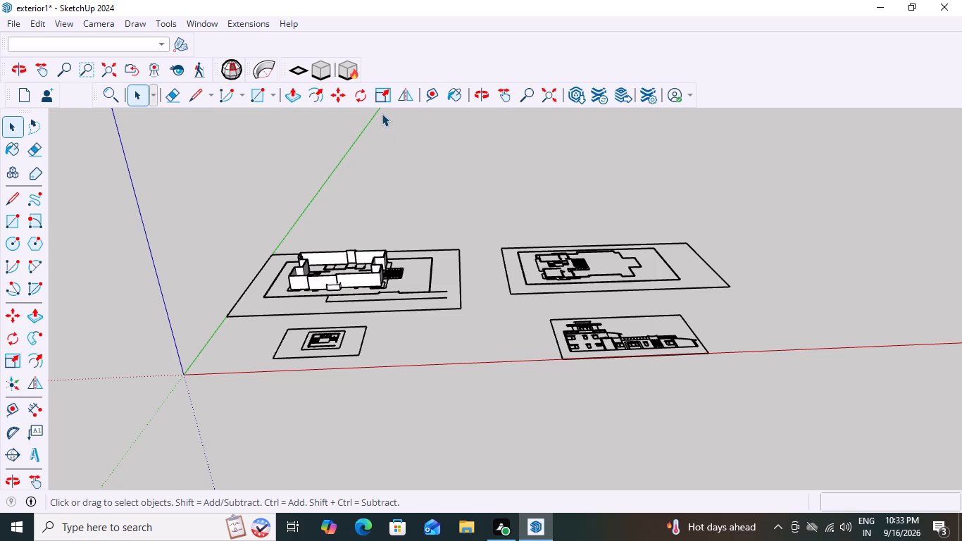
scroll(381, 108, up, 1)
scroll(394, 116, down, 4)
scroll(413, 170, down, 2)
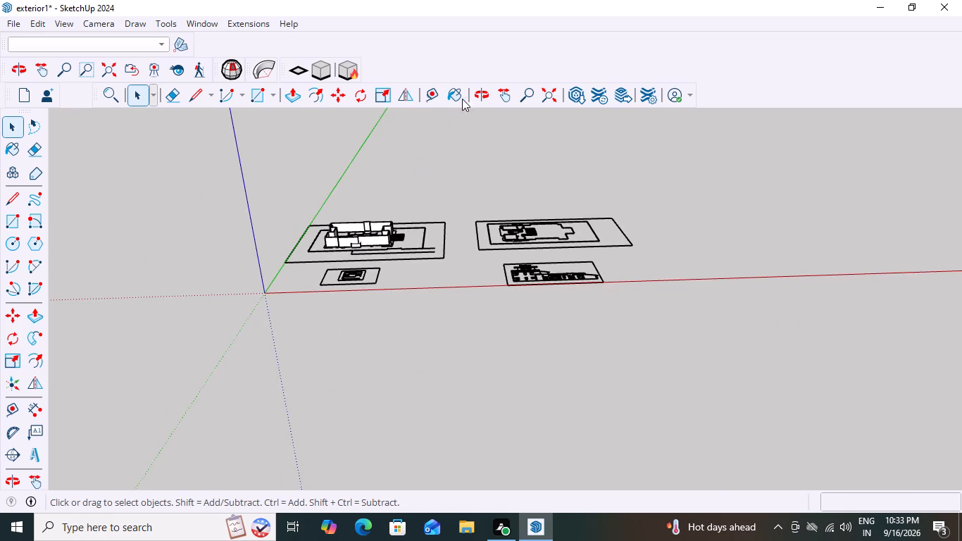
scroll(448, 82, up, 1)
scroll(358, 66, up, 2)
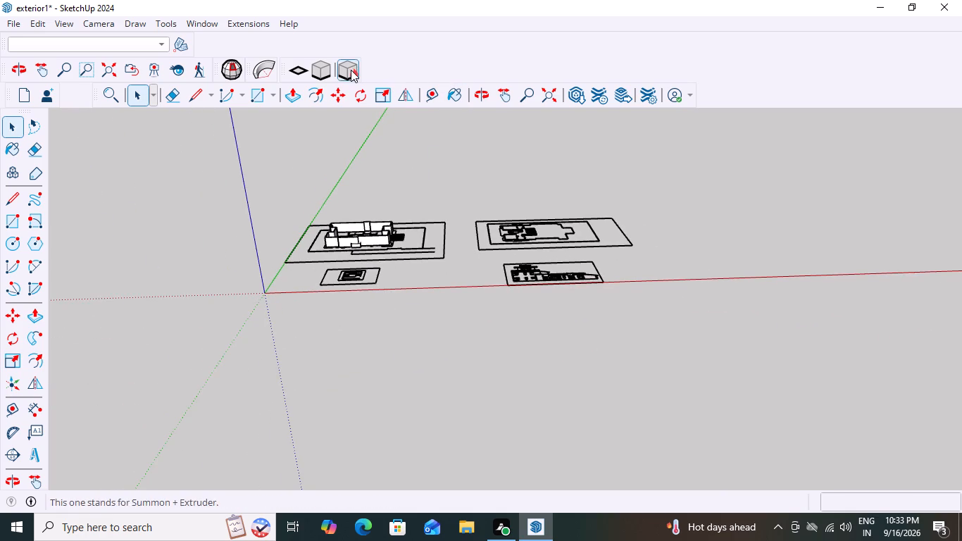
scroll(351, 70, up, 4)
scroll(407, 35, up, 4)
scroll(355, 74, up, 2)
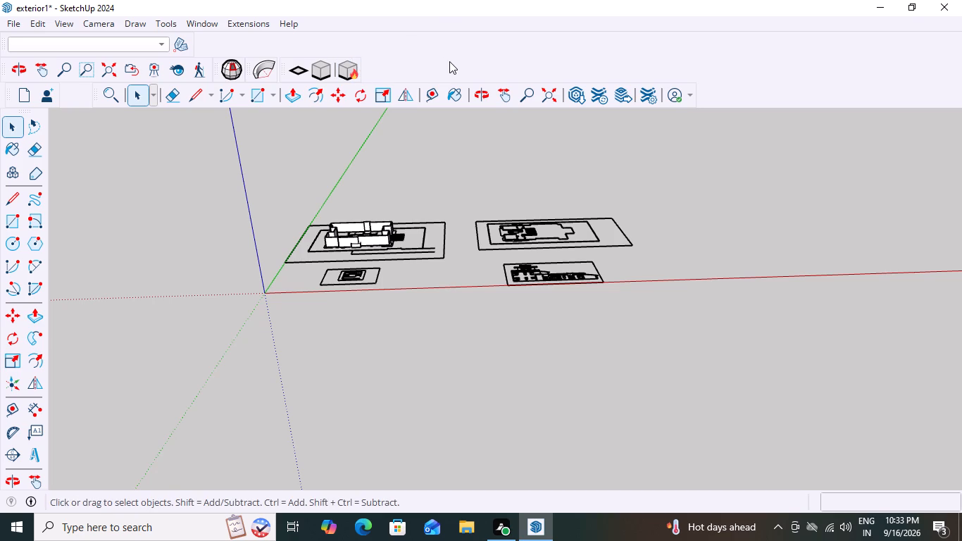
Open the Extension Warehouse, search all categories for 1001bit pro and look over the results.
key(Escape)
scroll(100, 18, up, 3)
click(244, 27)
click(280, 39)
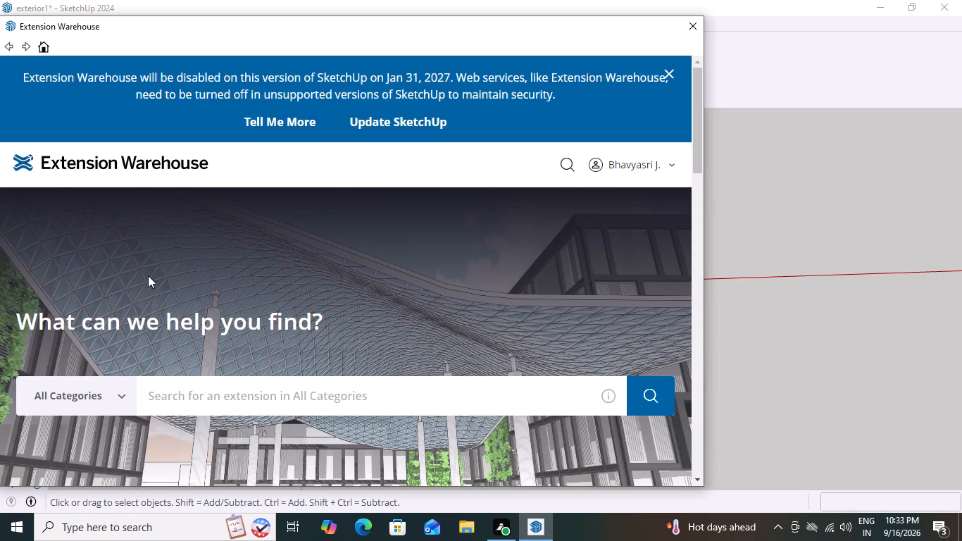
click(149, 442)
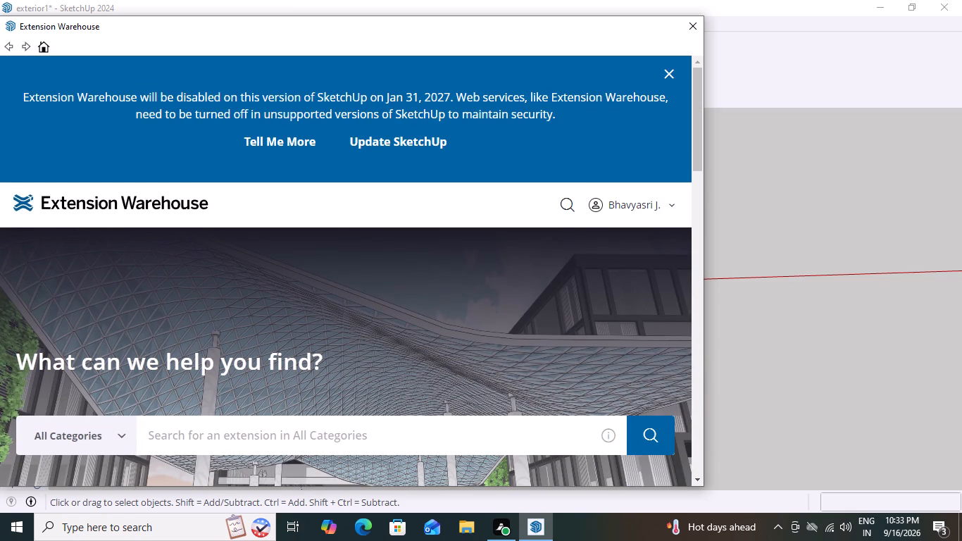
text(1001)
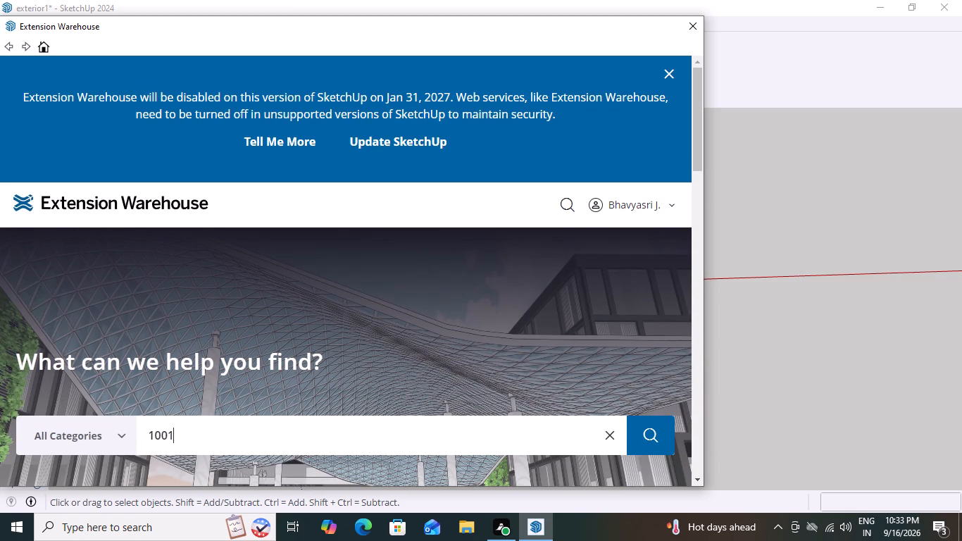
text(bit)
key(space)
text(pro)
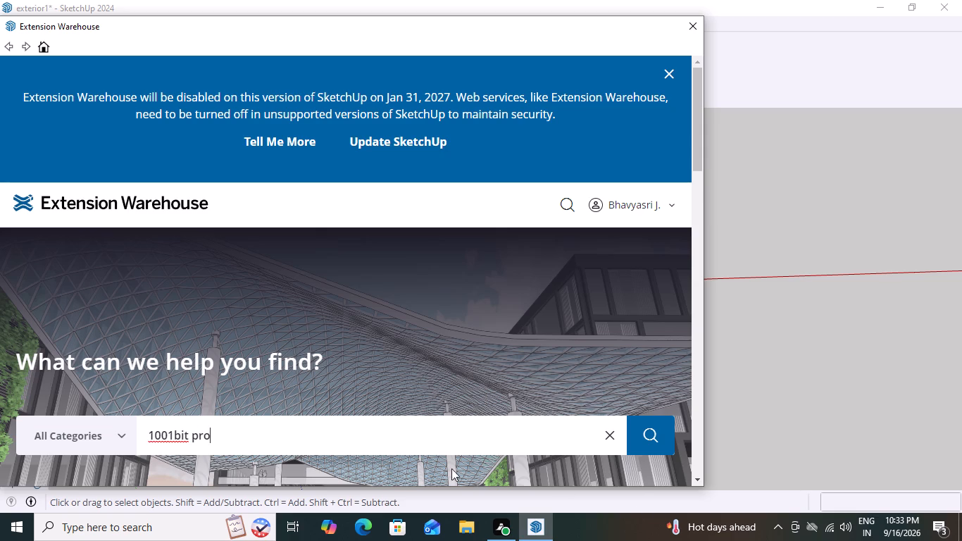
click(648, 435)
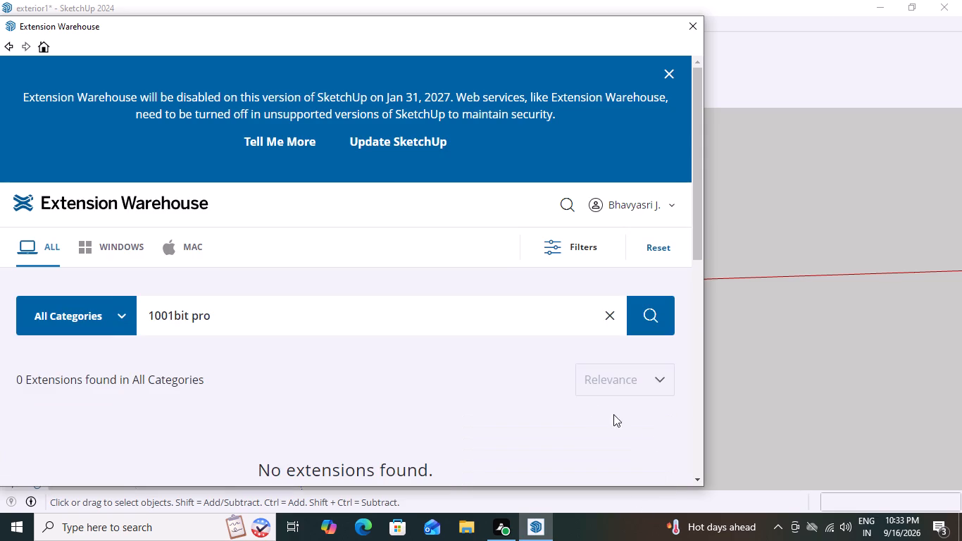
scroll(423, 349, down, 3)
scroll(306, 392, up, 6)
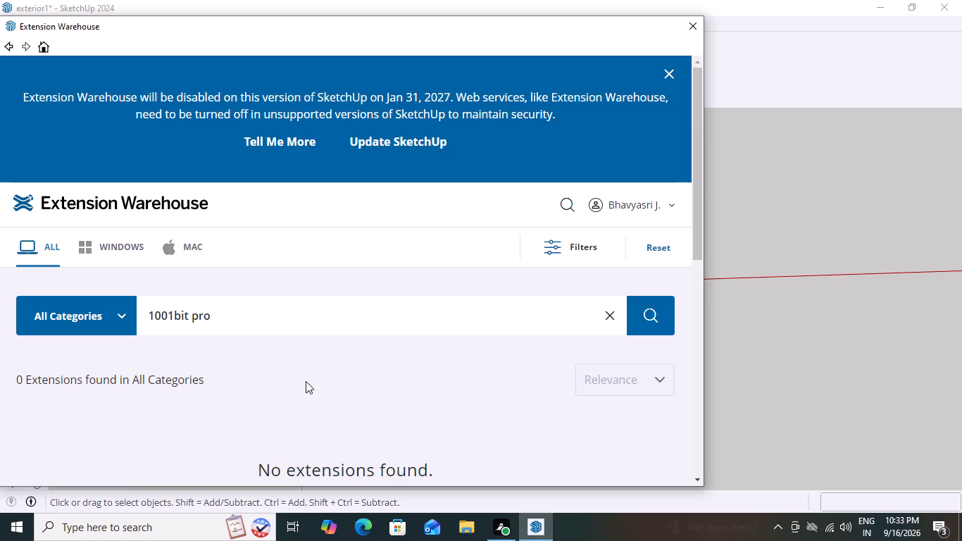
scroll(306, 381, down, 1)
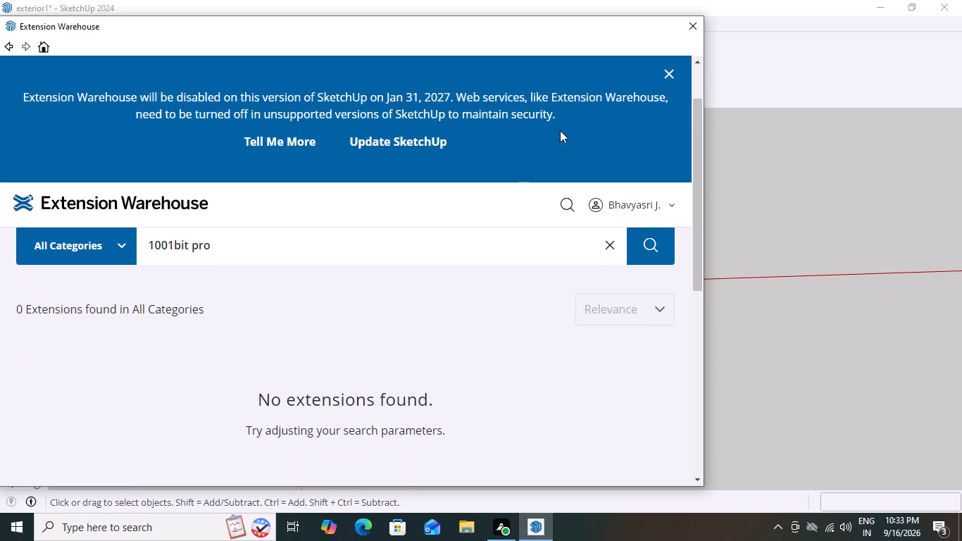
click(675, 70)
Change the search term to 1000+bit pro and search all categories again.
click(224, 249)
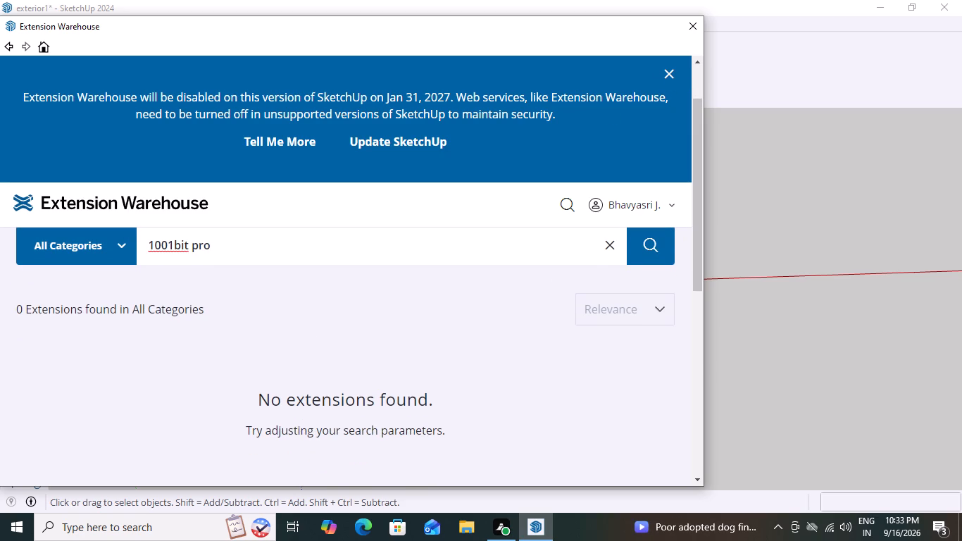
click(171, 245)
key(BackSpace)
key(shift+plus)
click(165, 246)
key(0)
click(649, 251)
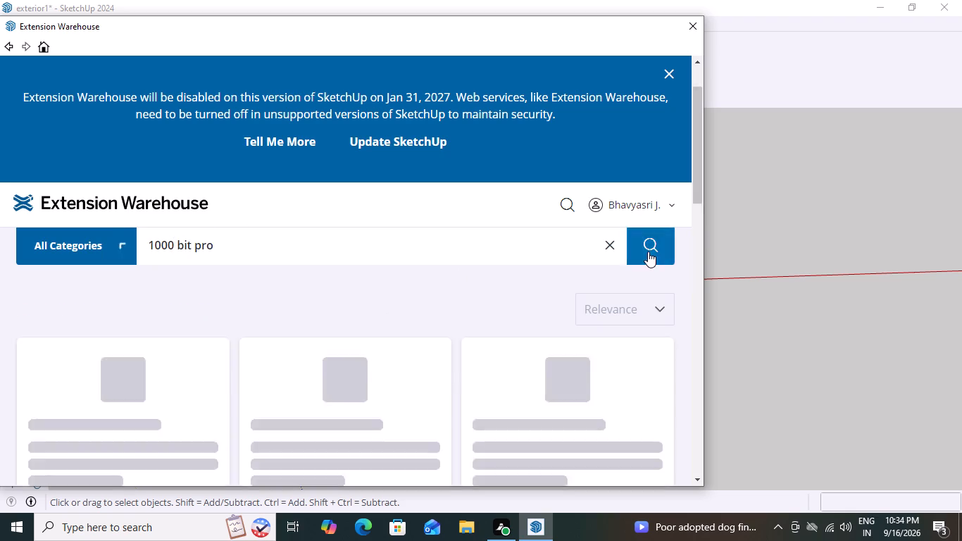
Change the search term to 1001 bit pro, search all categories again and look over the results.
click(175, 247)
key(BackSpace)
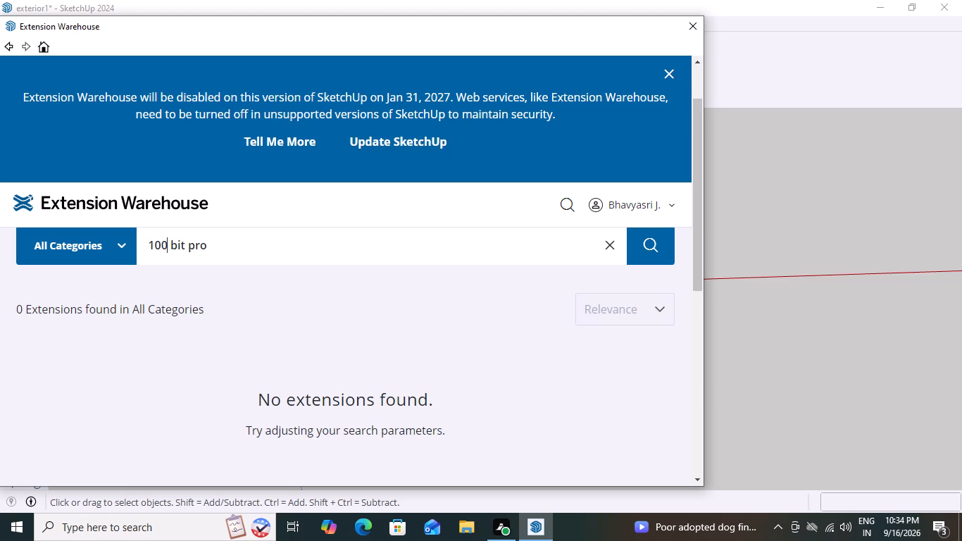
key(1)
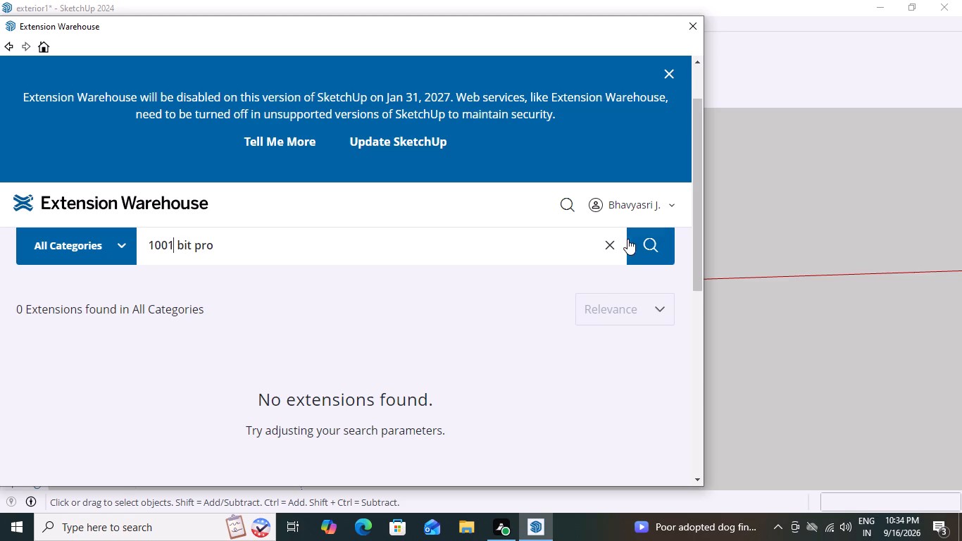
click(634, 243)
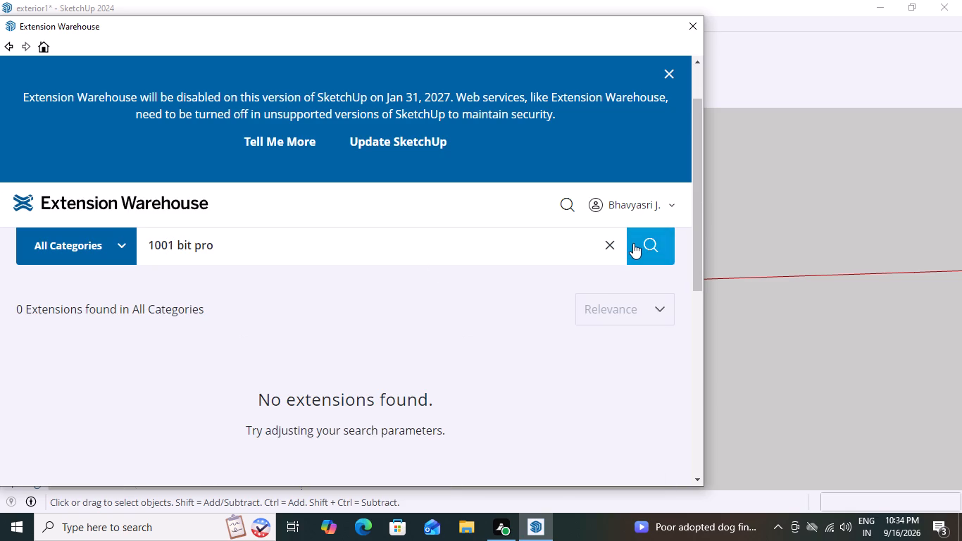
scroll(94, 340, down, 2)
scroll(148, 315, up, 3)
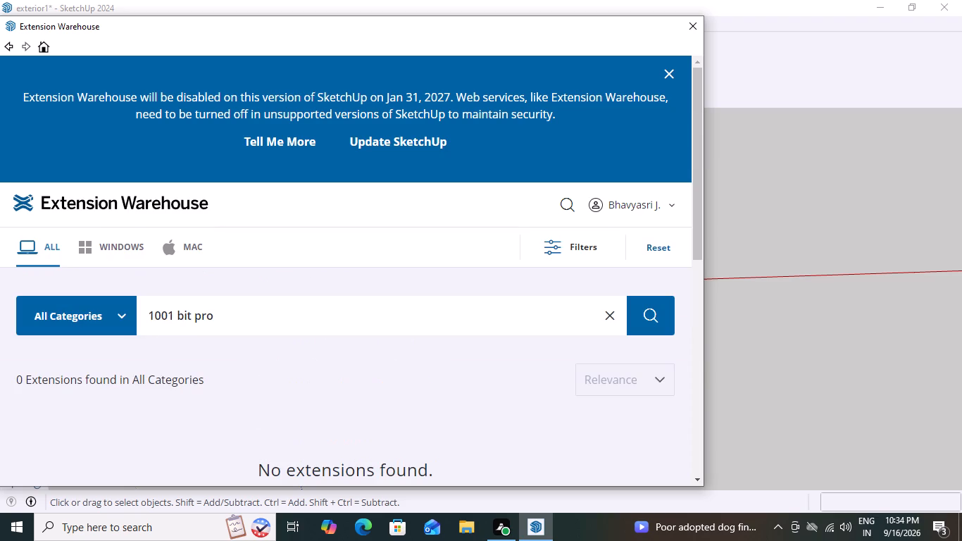
Clear the entire search term from the Extension Warehouse search.
click(218, 319)
key(BackSpace)
key(BackSpace)
key(BackSpace)
key(BackSpace)
key(BackSpace)
key(BackSpace)
key(BackSpace)
key(BackSpace)
key(BackSpace)
key(BackSpace)
key(BackSpace)
key(BackSpace)
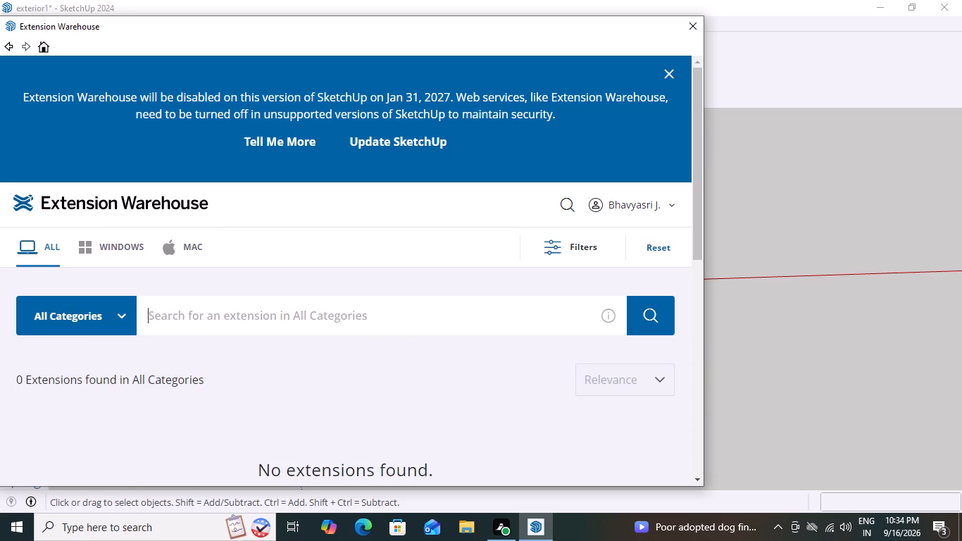
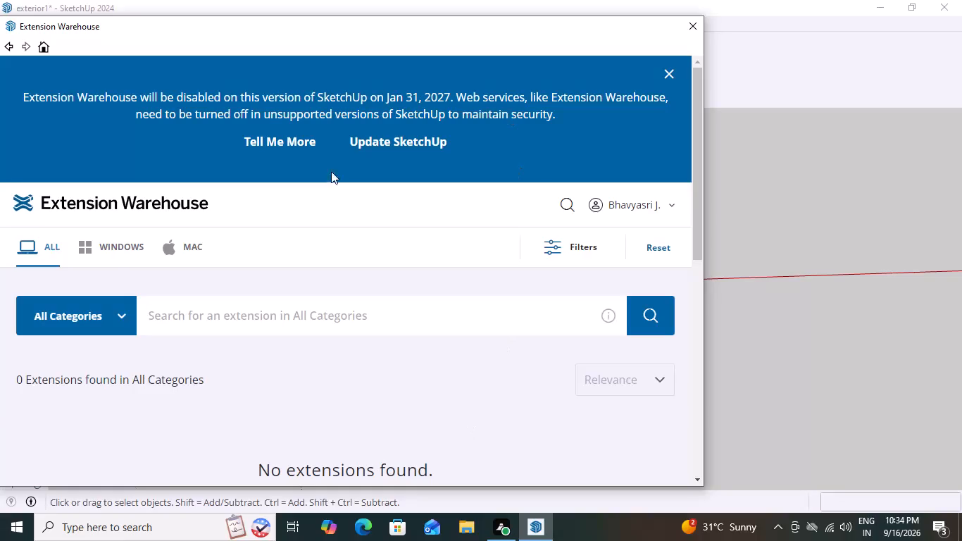
Search the Extension Warehouse for "maj" in all categories.
scroll(263, 342, down, 3)
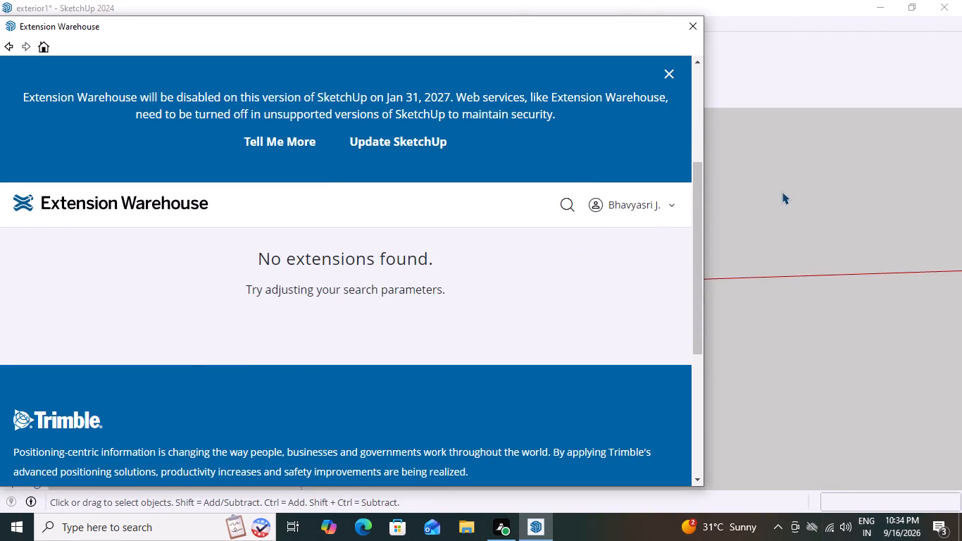
scroll(550, 195, down, 4)
scroll(467, 212, up, 4)
scroll(297, 254, up, 3)
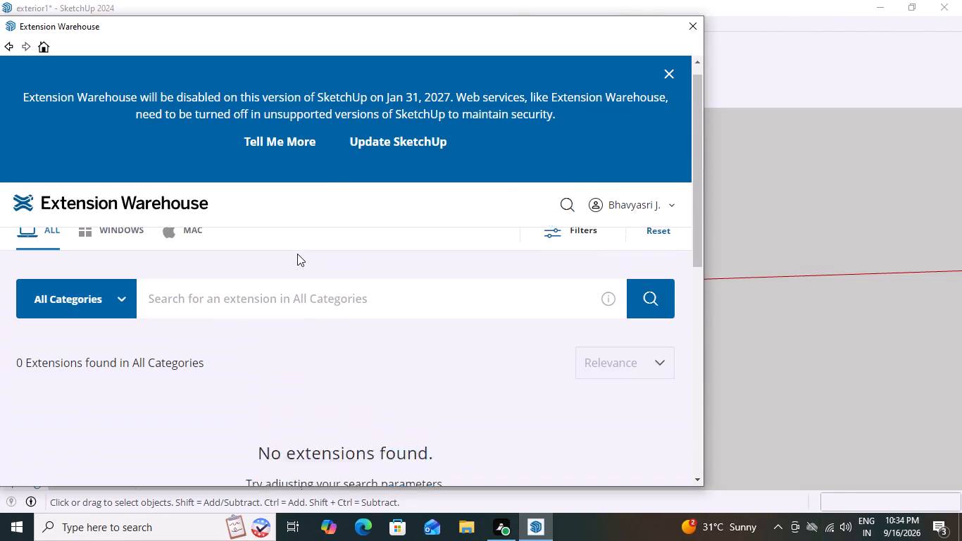
click(198, 322)
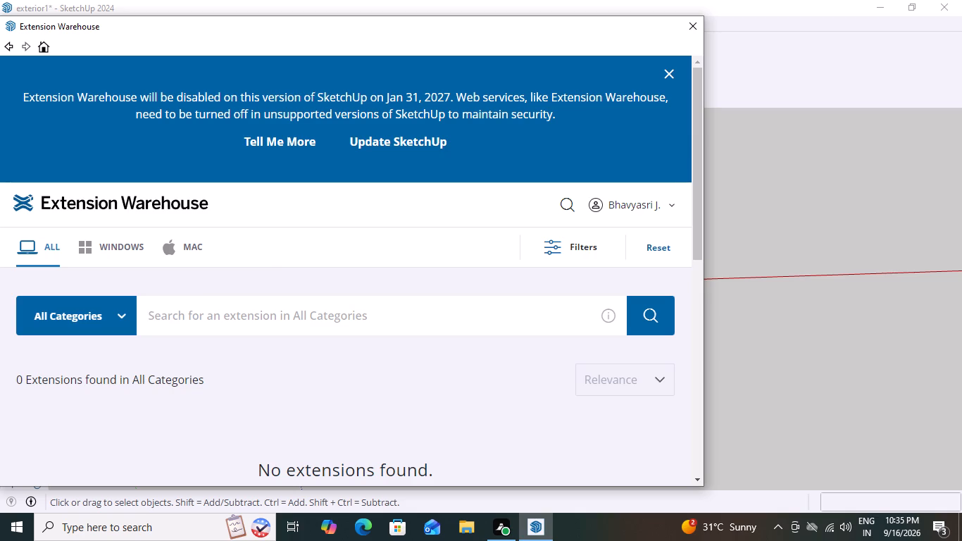
text(ma)
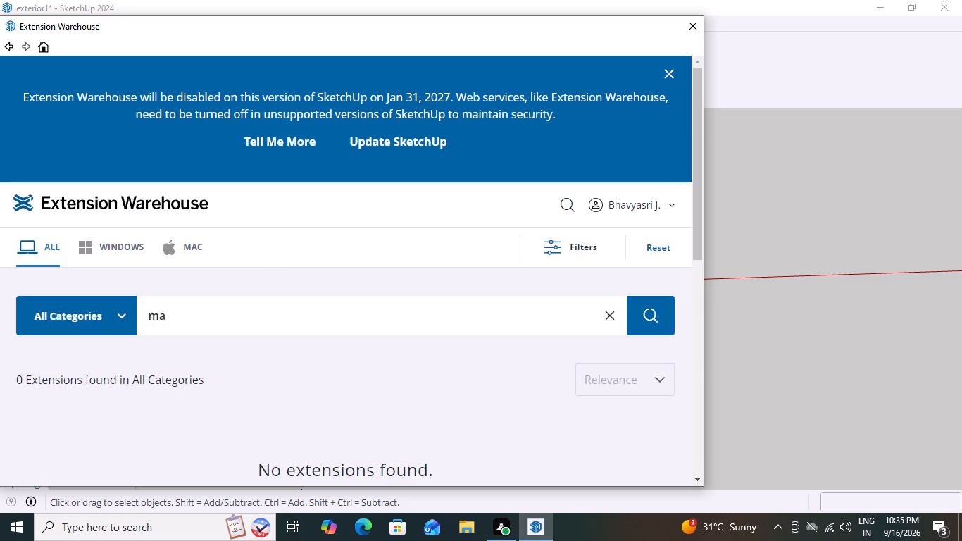
key(j)
key(space)
text(win)
key(BackSpace)
key(BackSpace)
key(BackSpace)
click(646, 315)
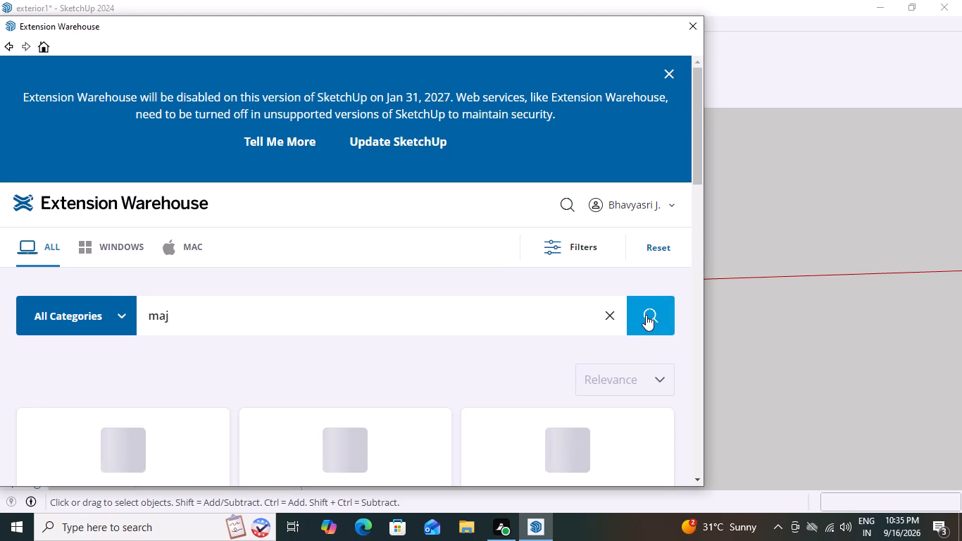
Open the MAJ Door extension from the search results and install it, granting it filesystem access.
scroll(646, 313, down, 4)
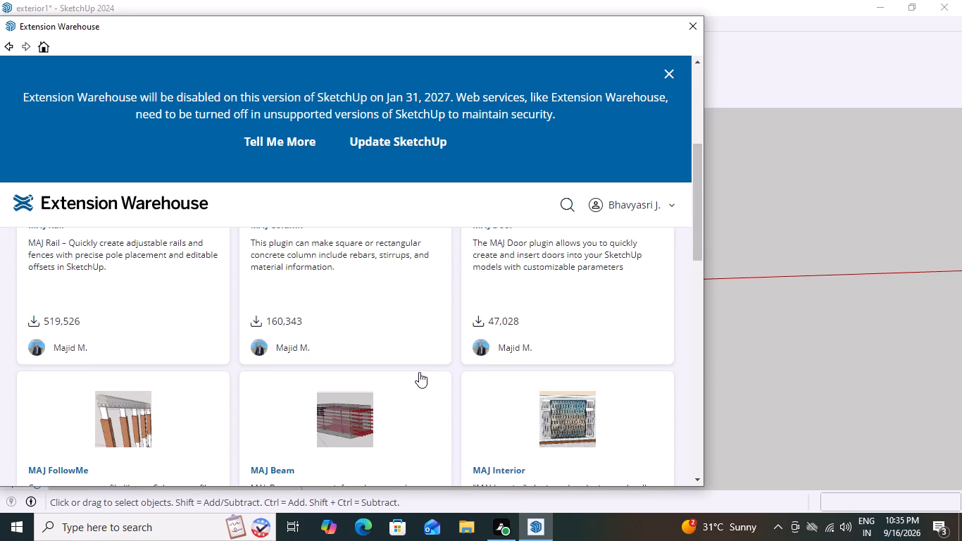
scroll(419, 372, down, 2)
scroll(206, 358, up, 3)
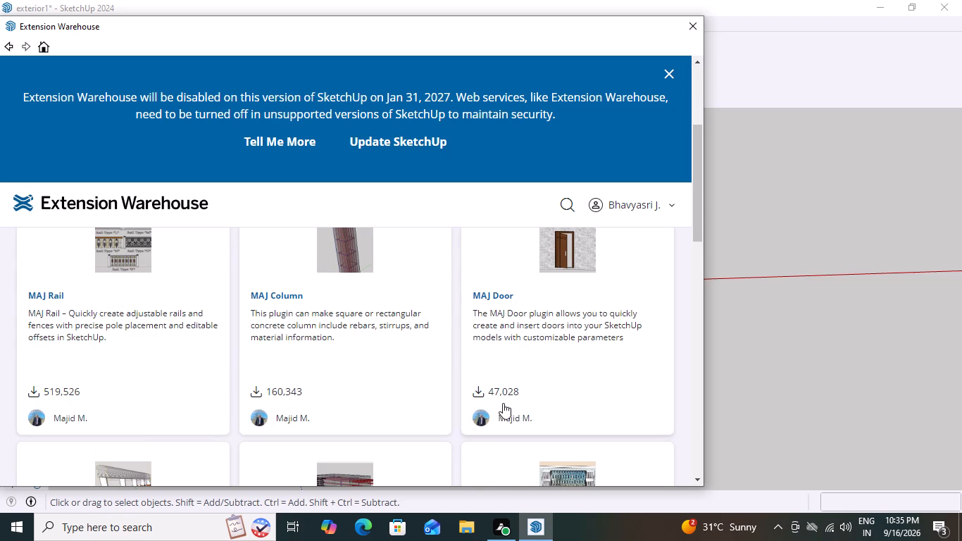
scroll(504, 402, up, 1)
scroll(504, 402, down, 2)
scroll(472, 347, up, 1)
click(480, 392)
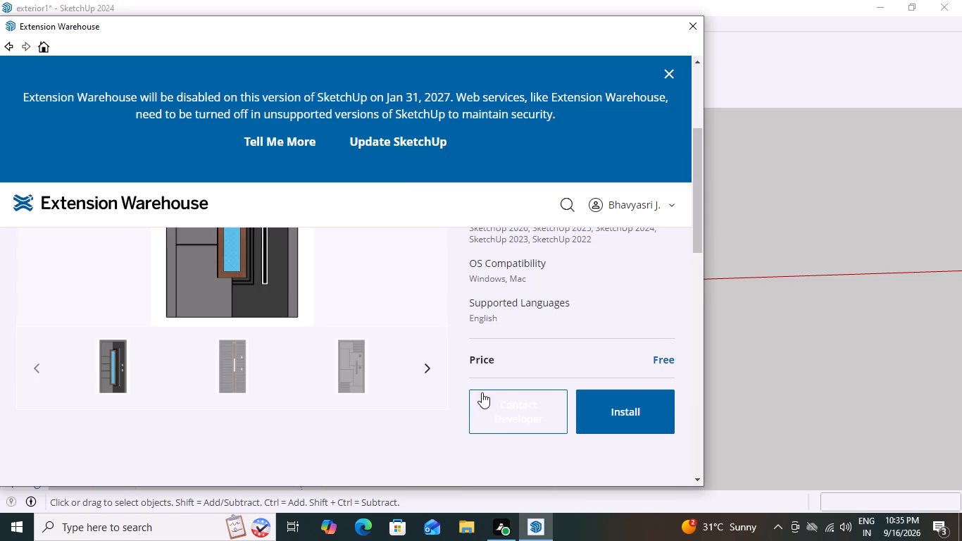
click(615, 406)
click(555, 284)
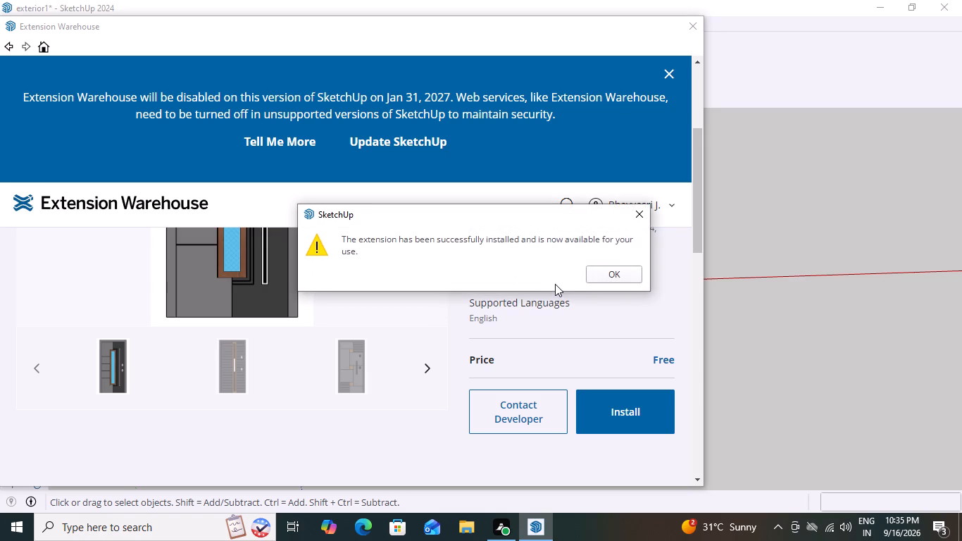
click(618, 276)
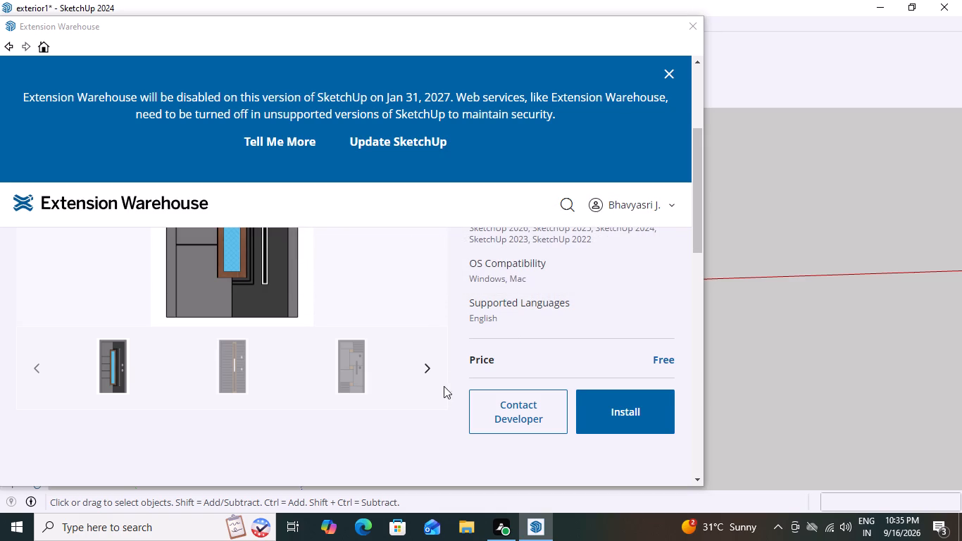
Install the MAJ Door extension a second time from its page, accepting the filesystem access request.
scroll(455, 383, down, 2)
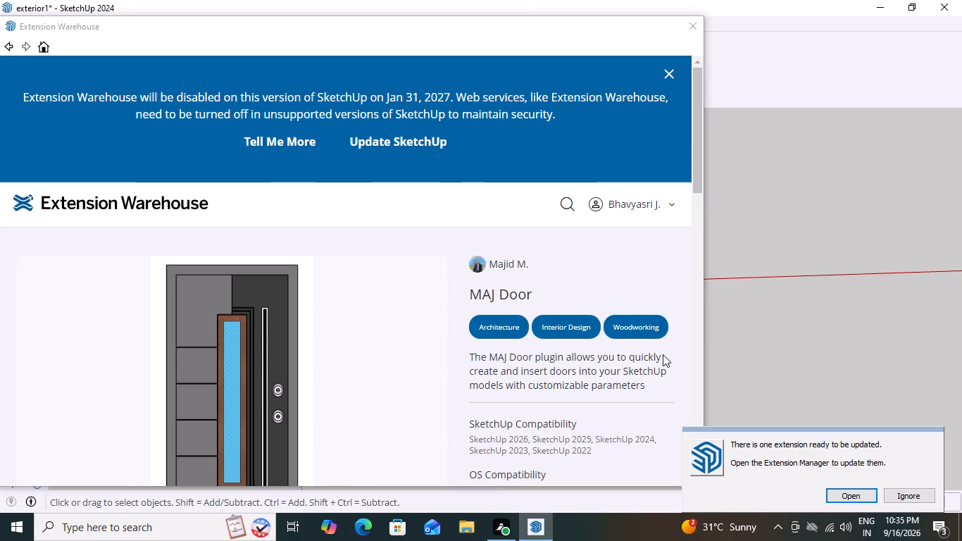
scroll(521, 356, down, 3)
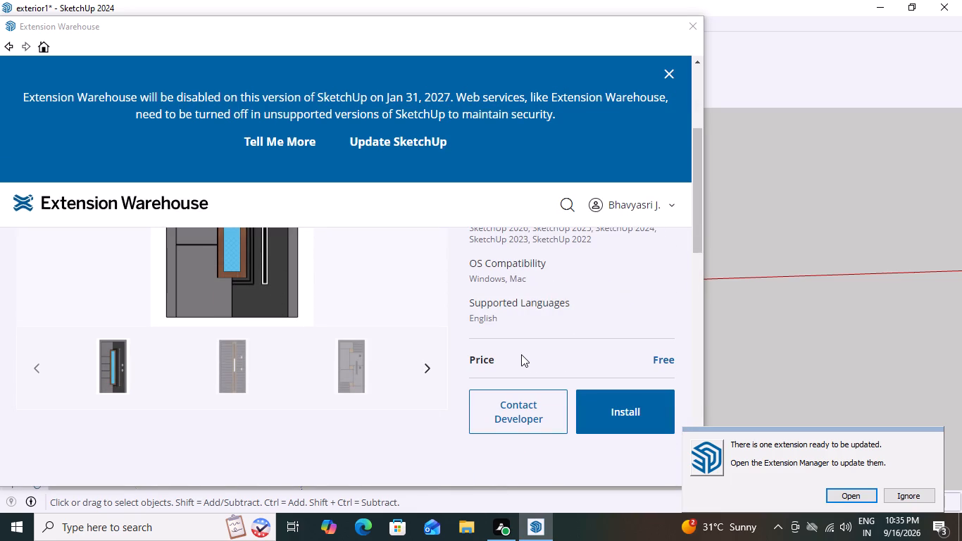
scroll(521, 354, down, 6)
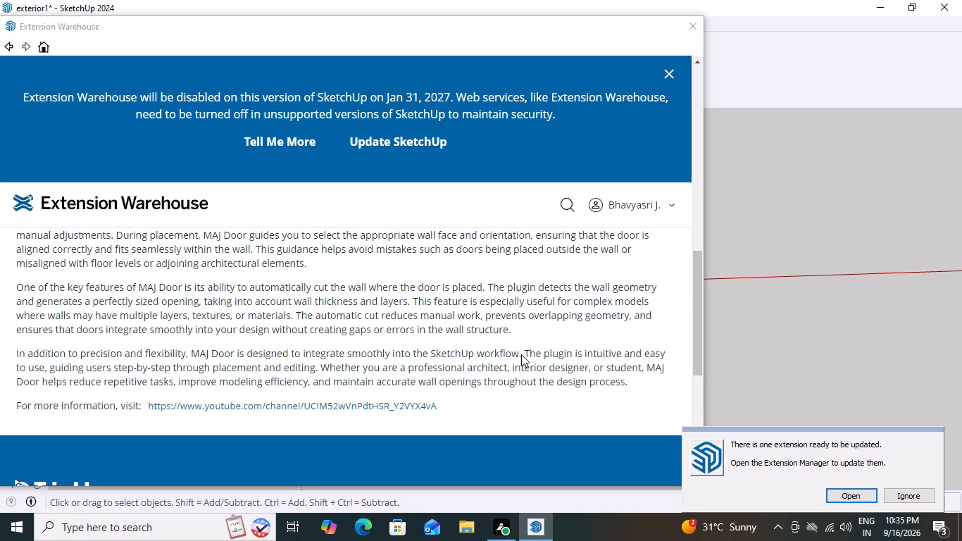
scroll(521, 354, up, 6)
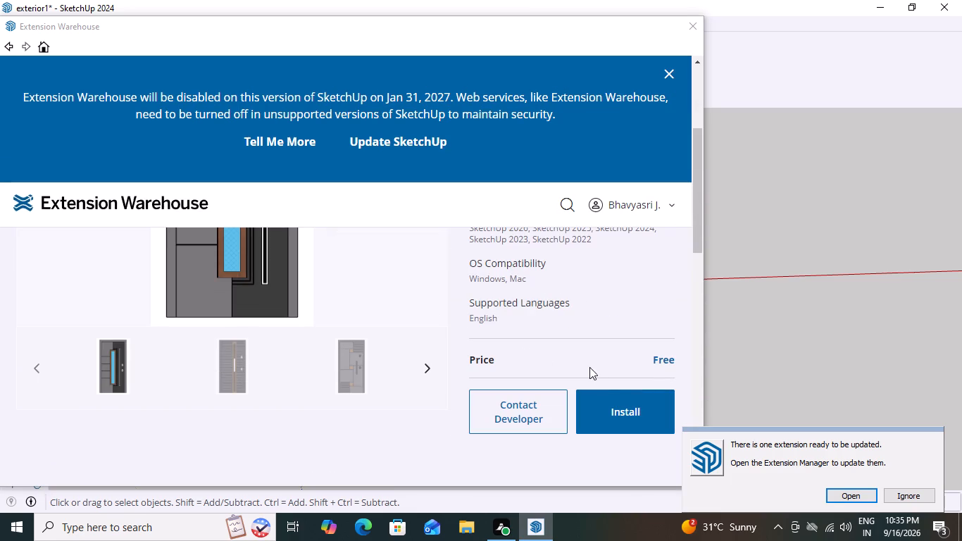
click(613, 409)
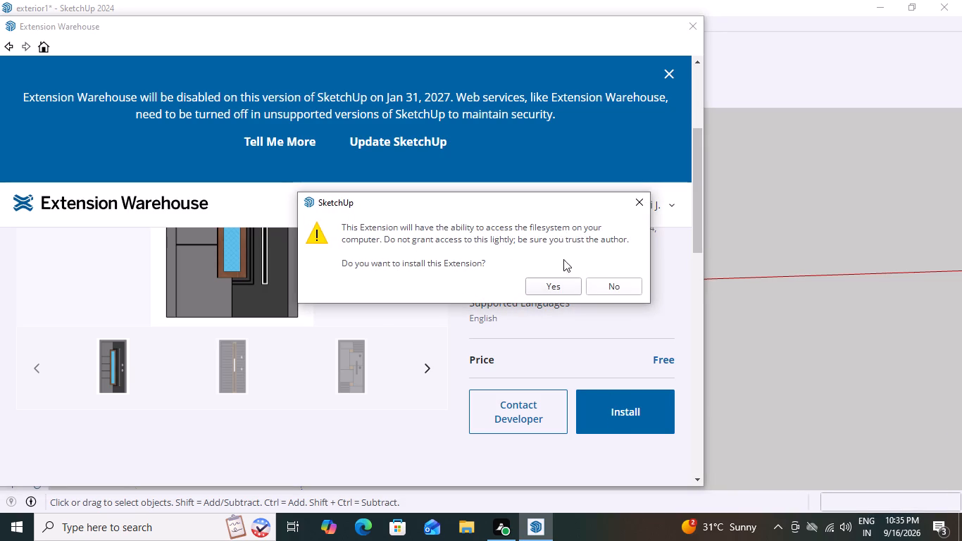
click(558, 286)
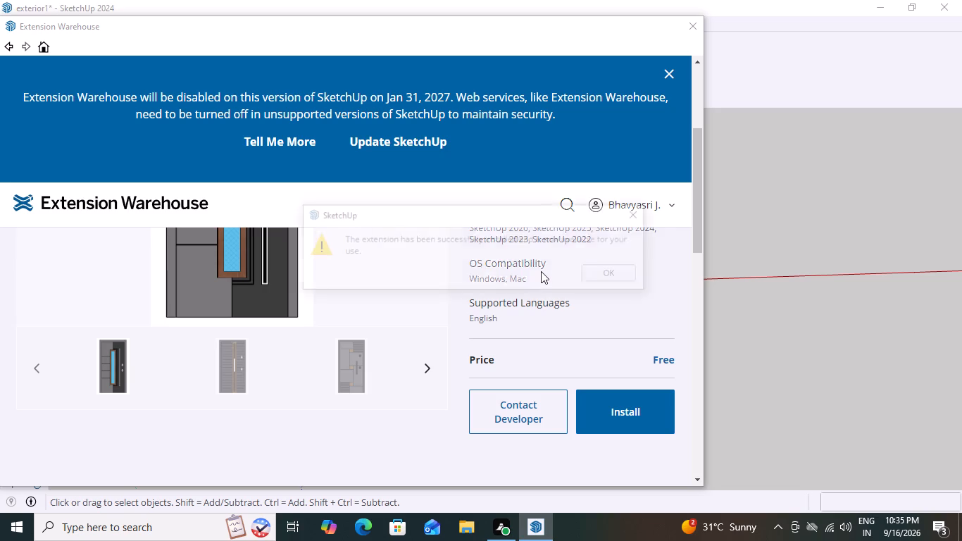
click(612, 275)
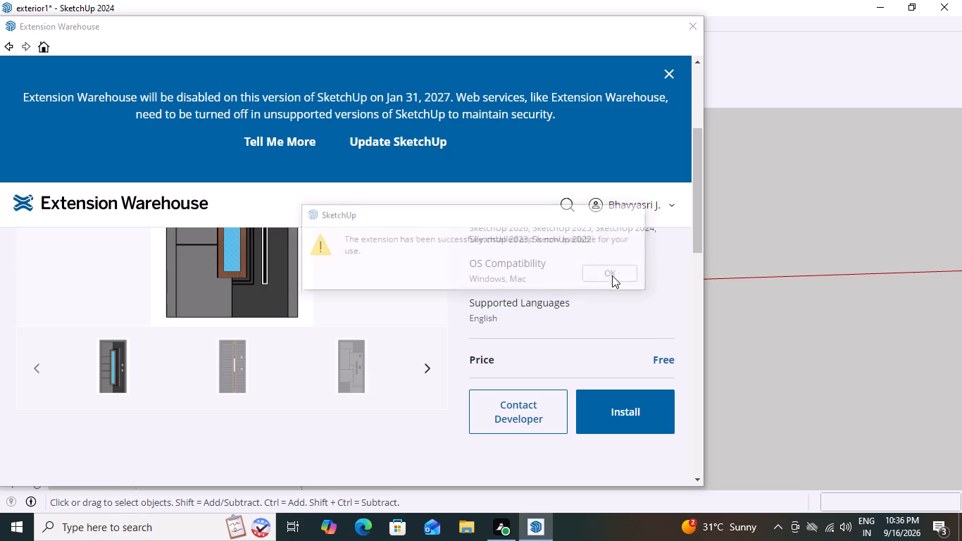
Return to the "maj" search results and open the MAJ Stair extension's page.
scroll(627, 317, down, 7)
scroll(596, 306, up, 4)
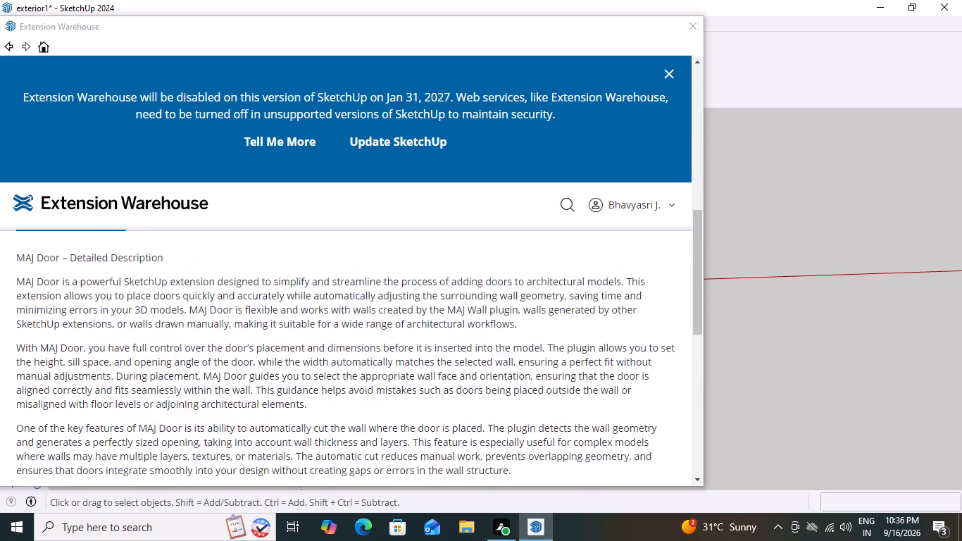
scroll(579, 279, up, 7)
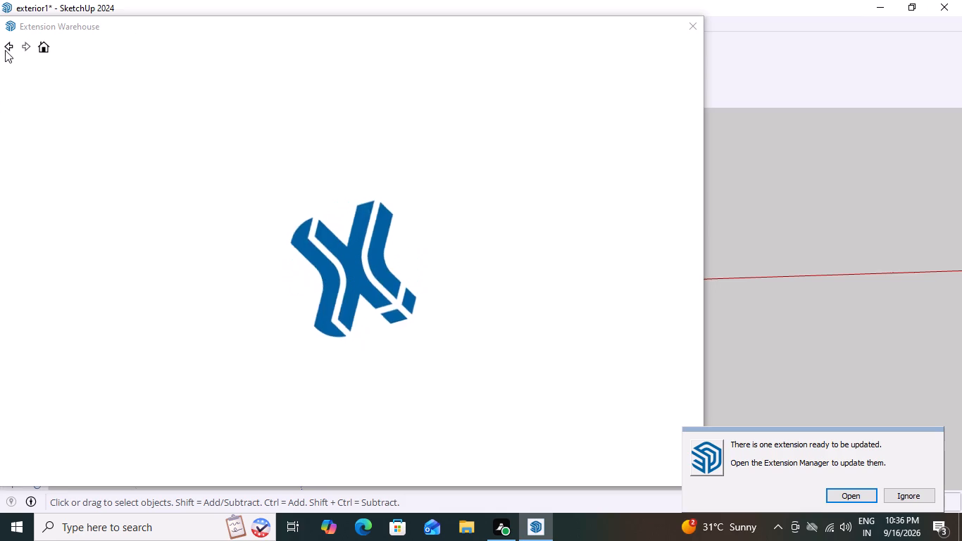
click(11, 44)
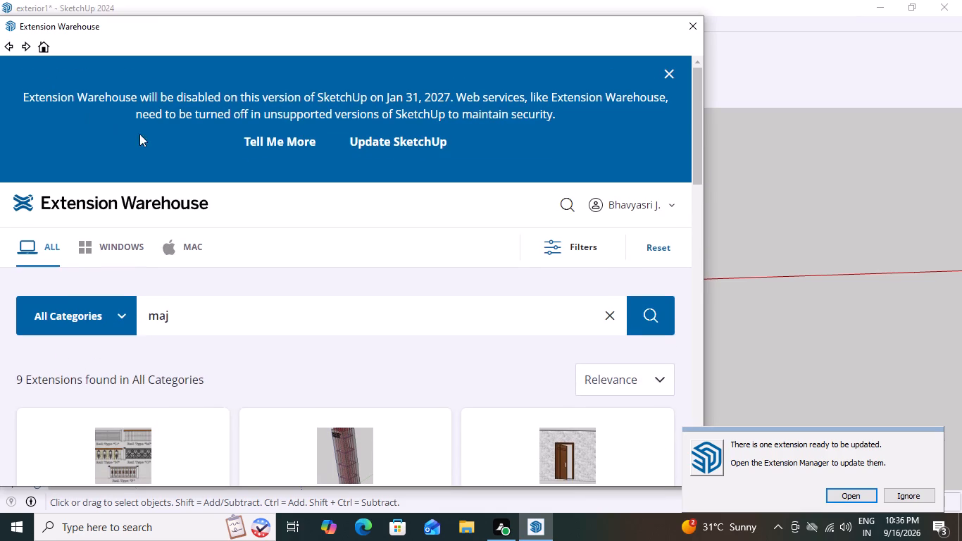
scroll(299, 209, down, 2)
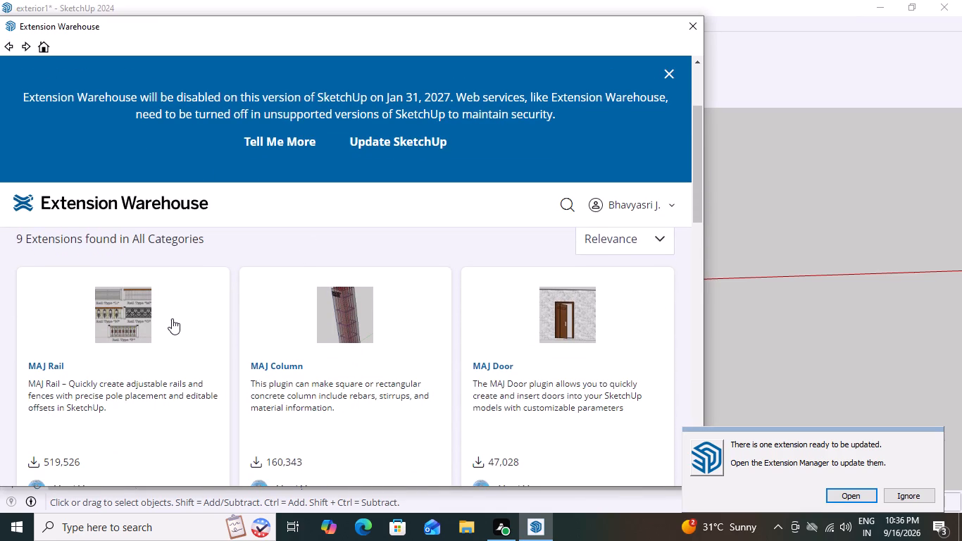
scroll(463, 336, down, 1)
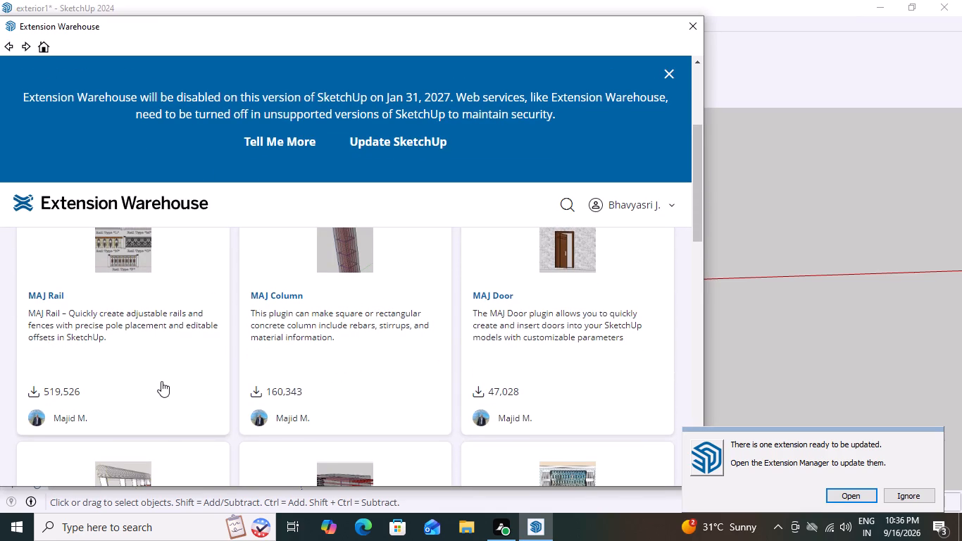
scroll(161, 381, down, 1)
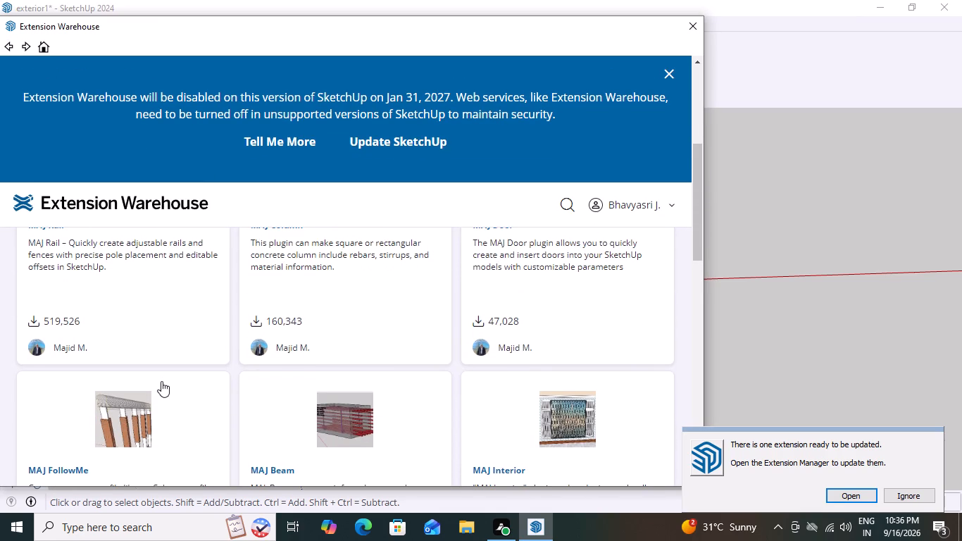
scroll(161, 381, down, 3)
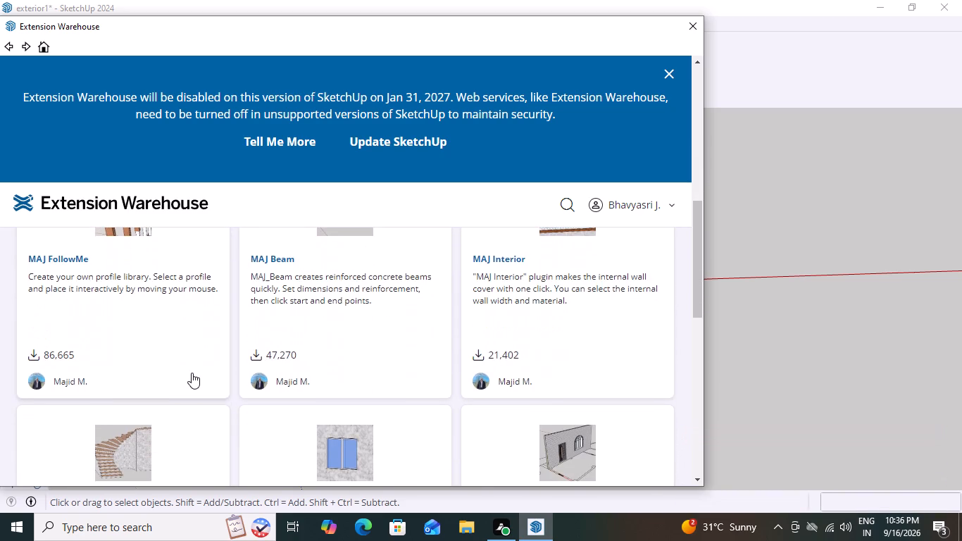
scroll(296, 344, down, 2)
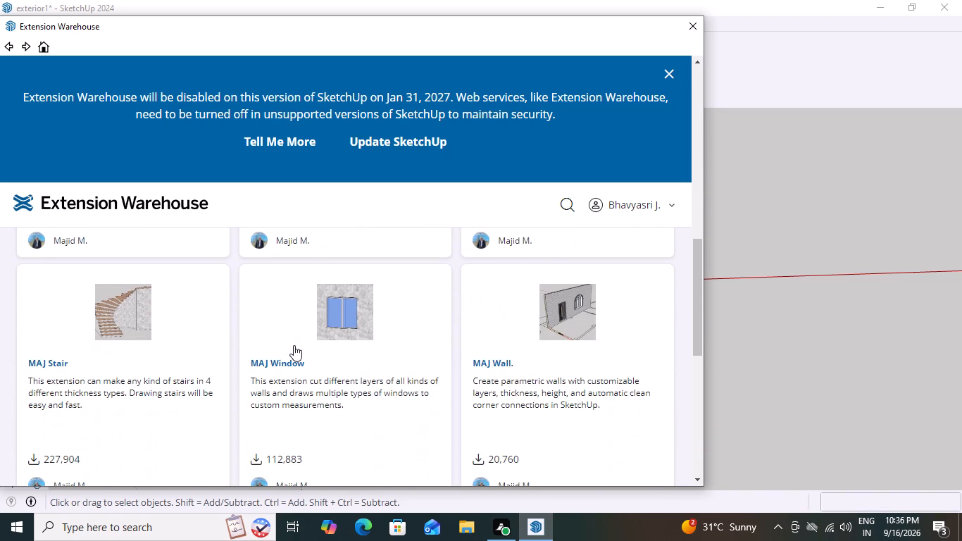
scroll(294, 345, down, 1)
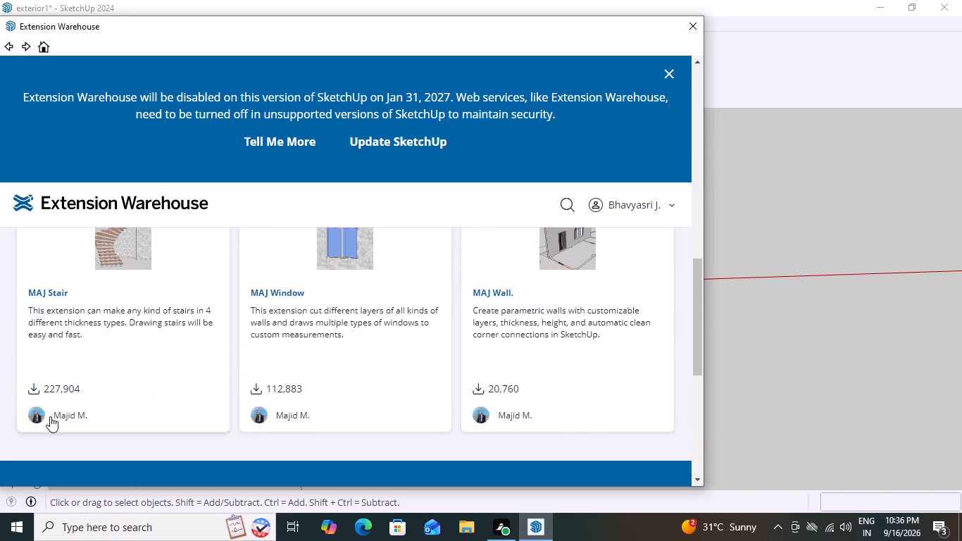
click(33, 387)
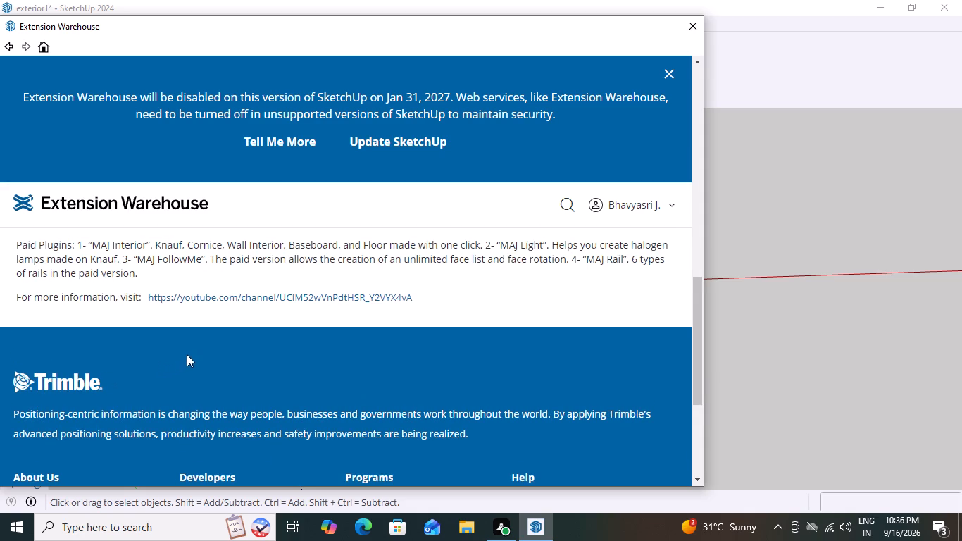
Install the MAJ Stair extension from its page, granting it filesystem access.
scroll(188, 353, down, 10)
scroll(189, 353, up, 8)
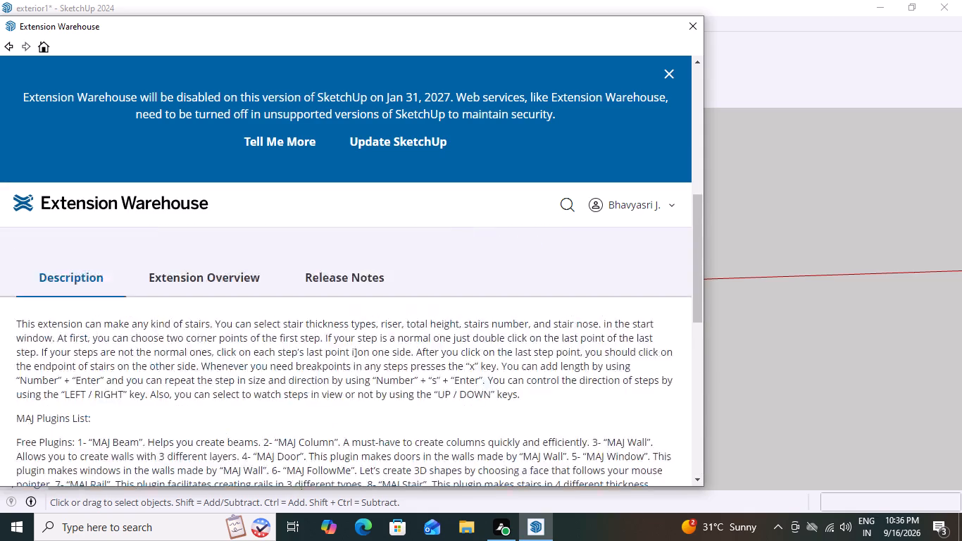
scroll(194, 329, up, 4)
scroll(345, 332, down, 4)
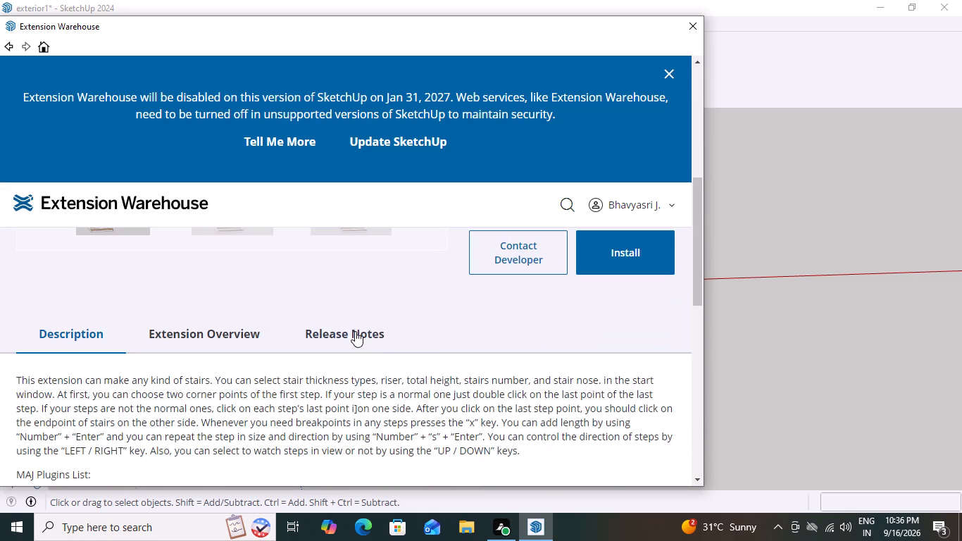
scroll(508, 335, up, 2)
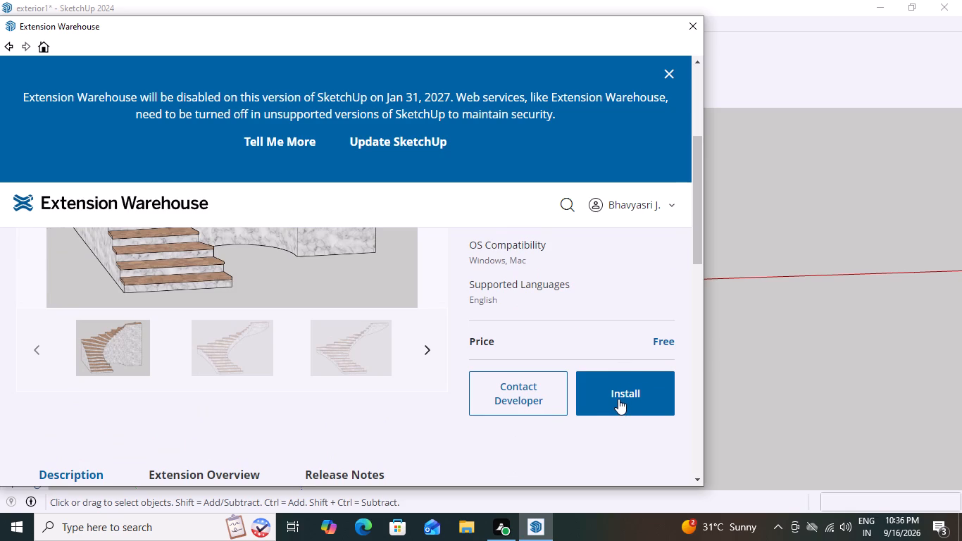
click(618, 399)
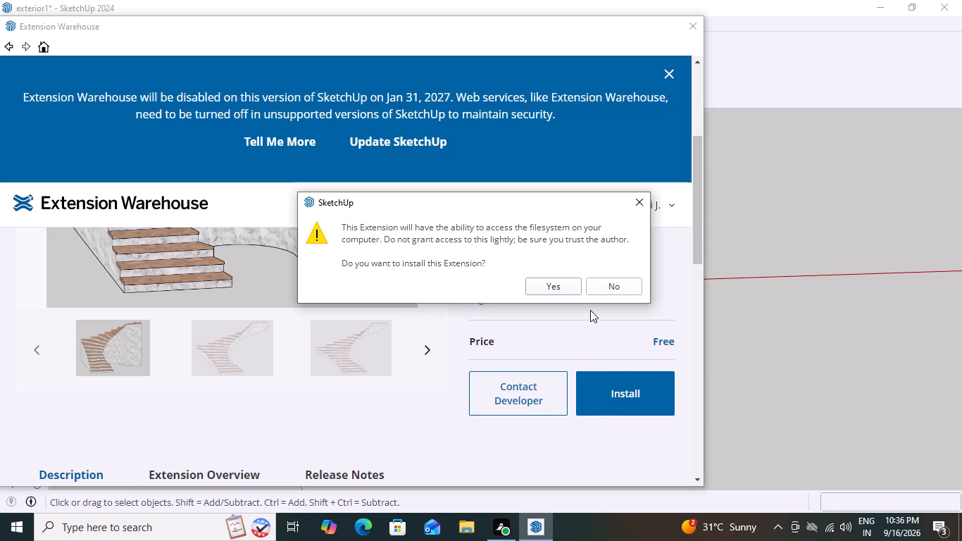
click(553, 286)
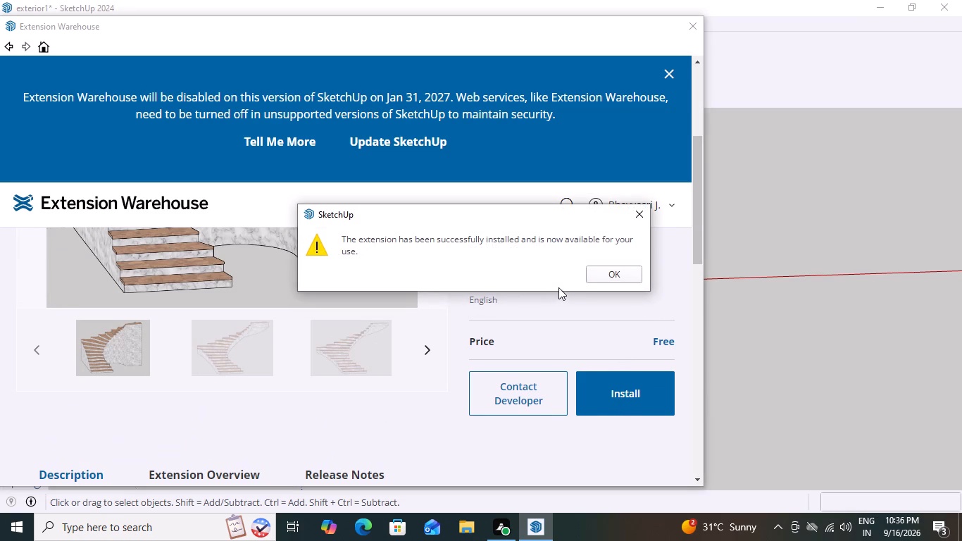
click(608, 273)
Return to the "maj" search results and open the MAJ Window extension's page.
scroll(361, 303, down, 3)
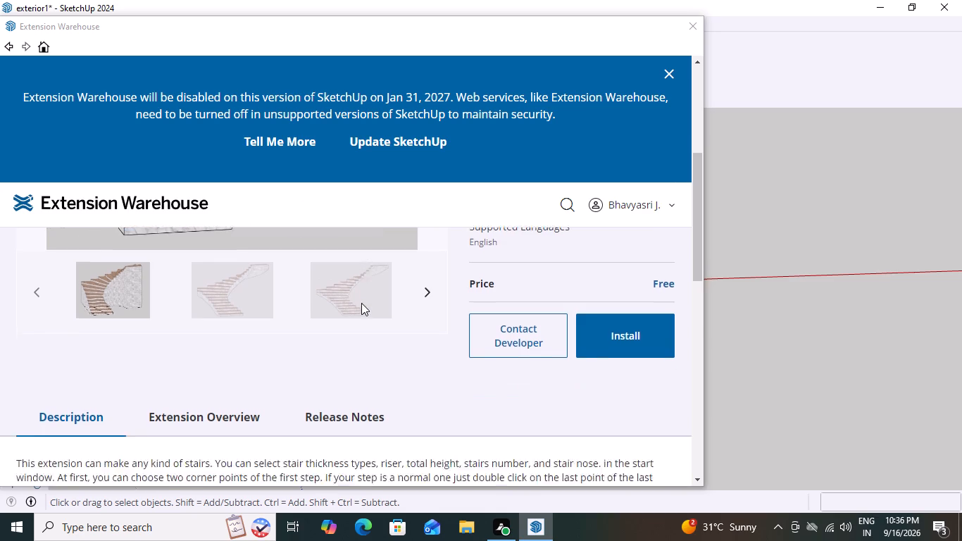
scroll(351, 273, up, 9)
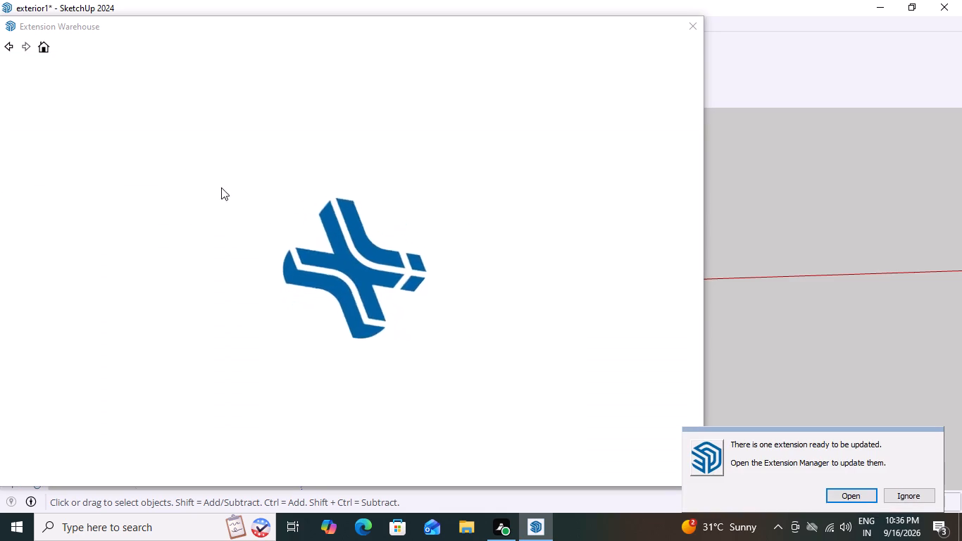
click(6, 50)
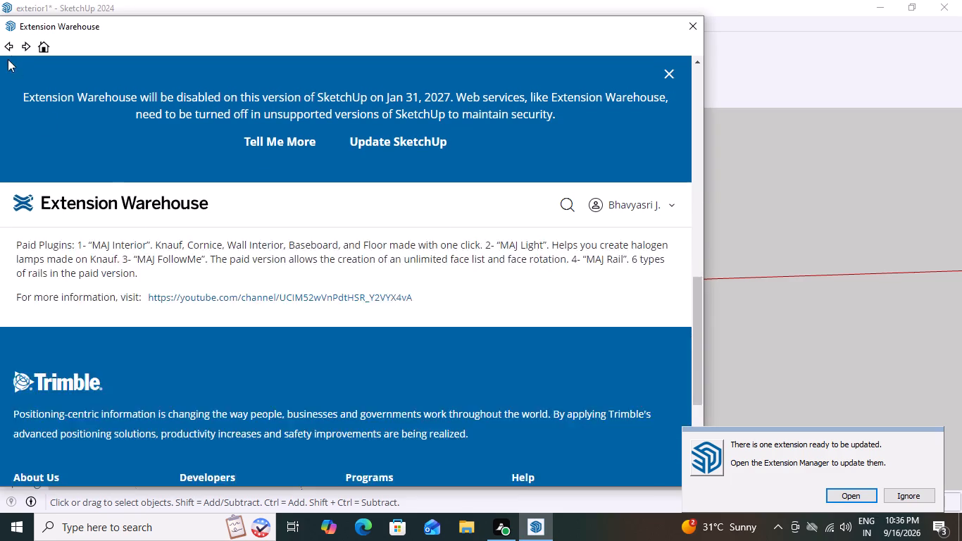
scroll(166, 228, down, 3)
scroll(228, 259, up, 3)
scroll(263, 337, up, 1)
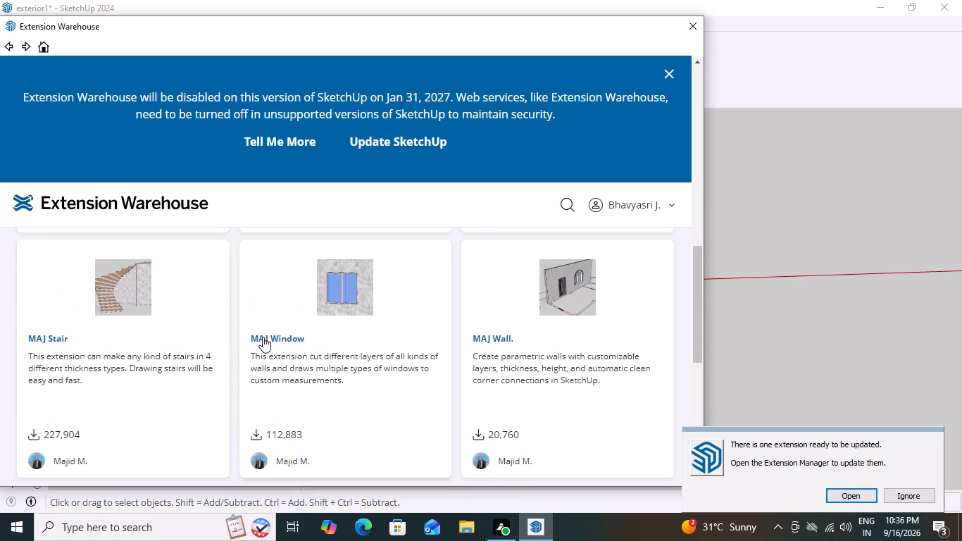
scroll(261, 354, down, 2)
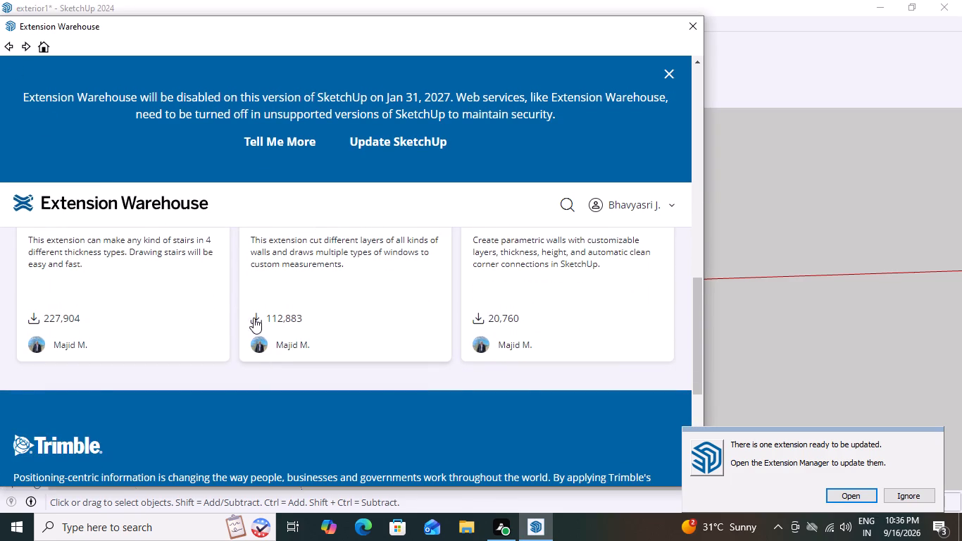
click(255, 317)
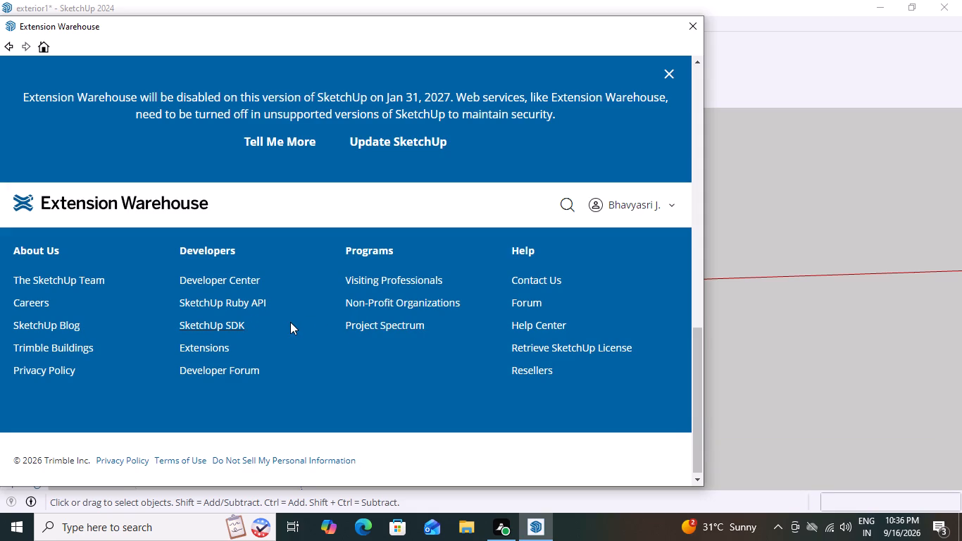
Install the MAJ Window extension, granting it filesystem access, and close the Extension Warehouse.
scroll(290, 322, down, 3)
scroll(320, 308, up, 4)
scroll(391, 315, up, 4)
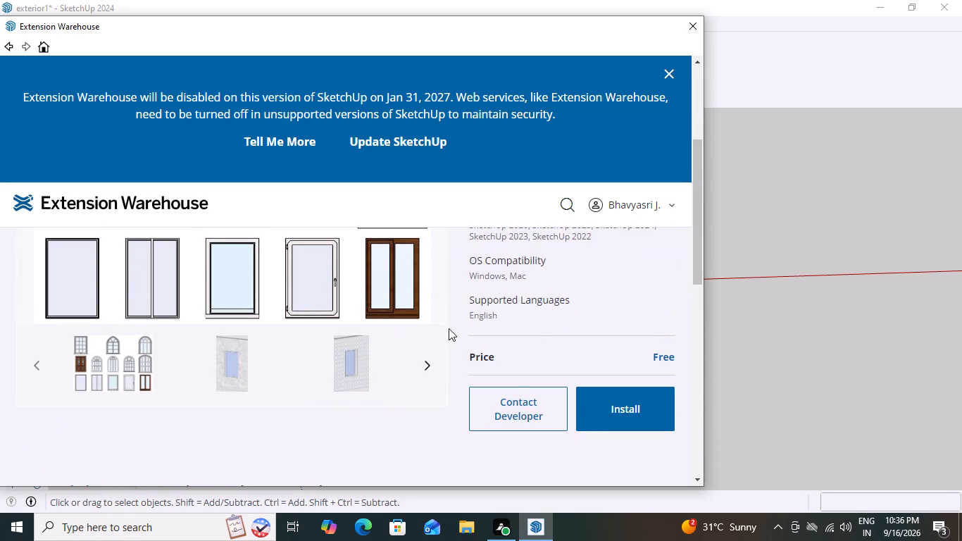
click(616, 413)
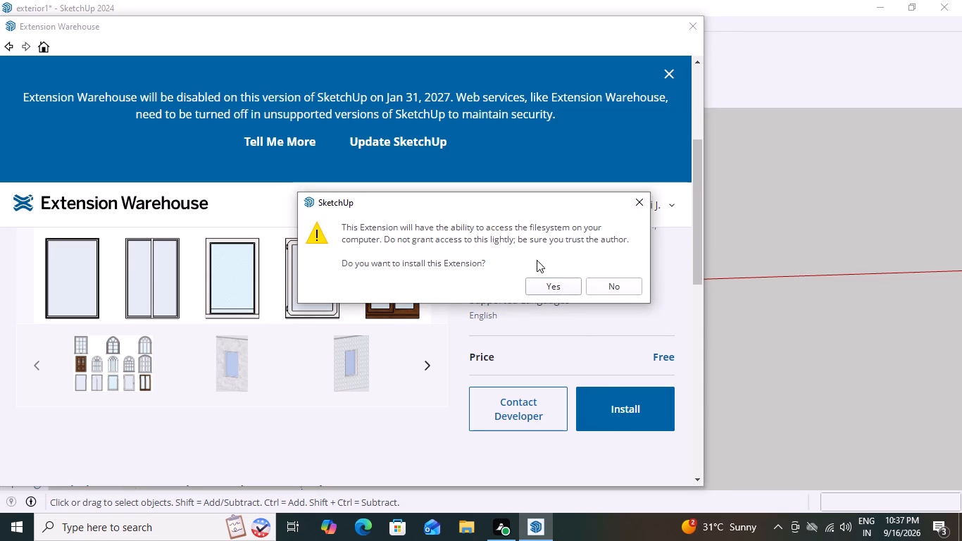
click(550, 286)
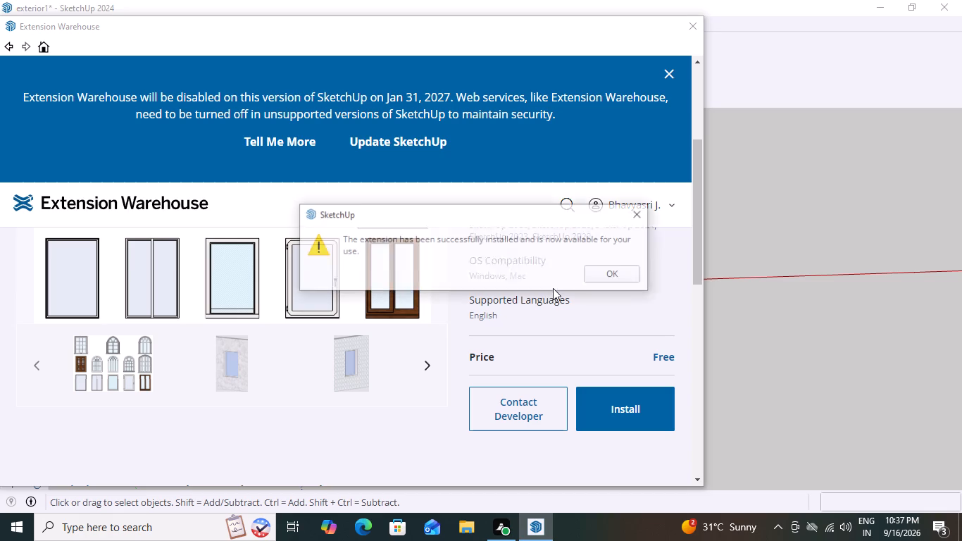
click(616, 274)
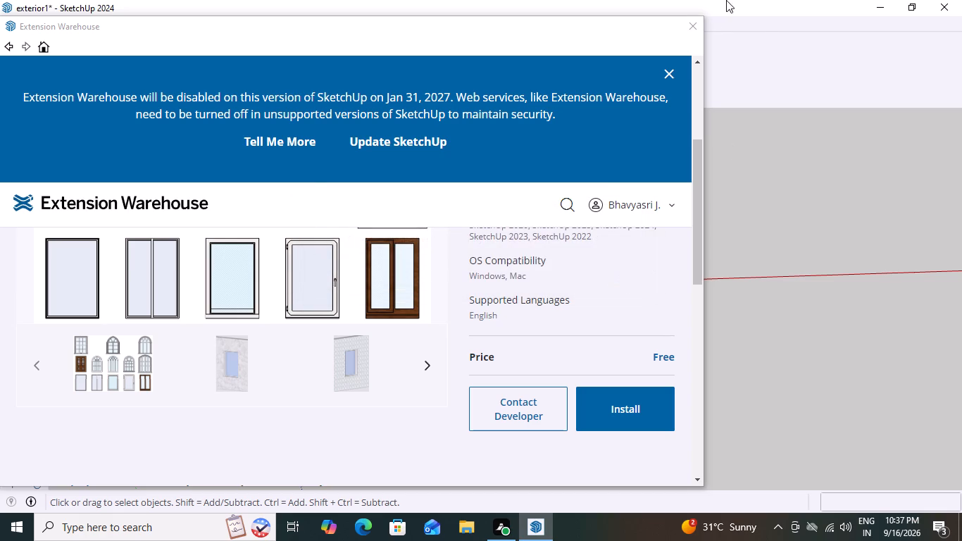
click(696, 28)
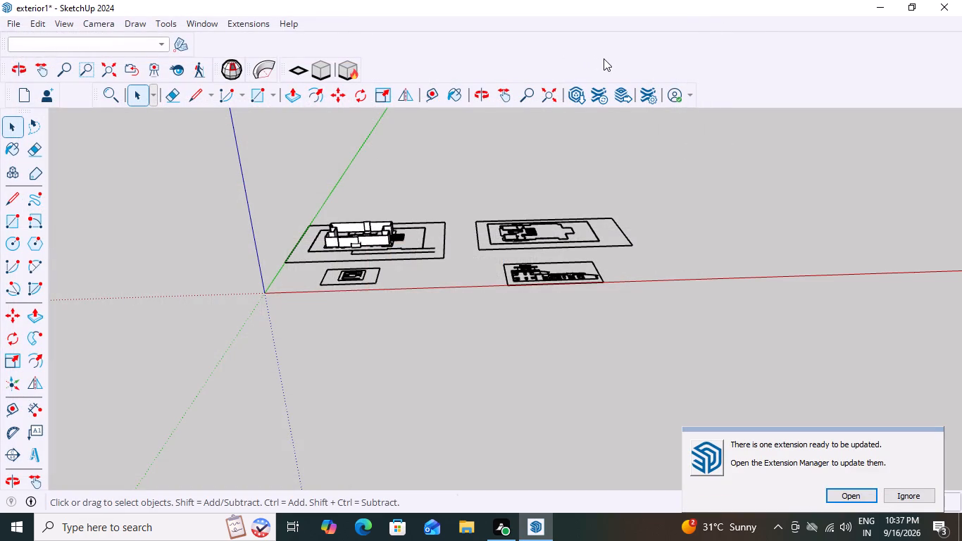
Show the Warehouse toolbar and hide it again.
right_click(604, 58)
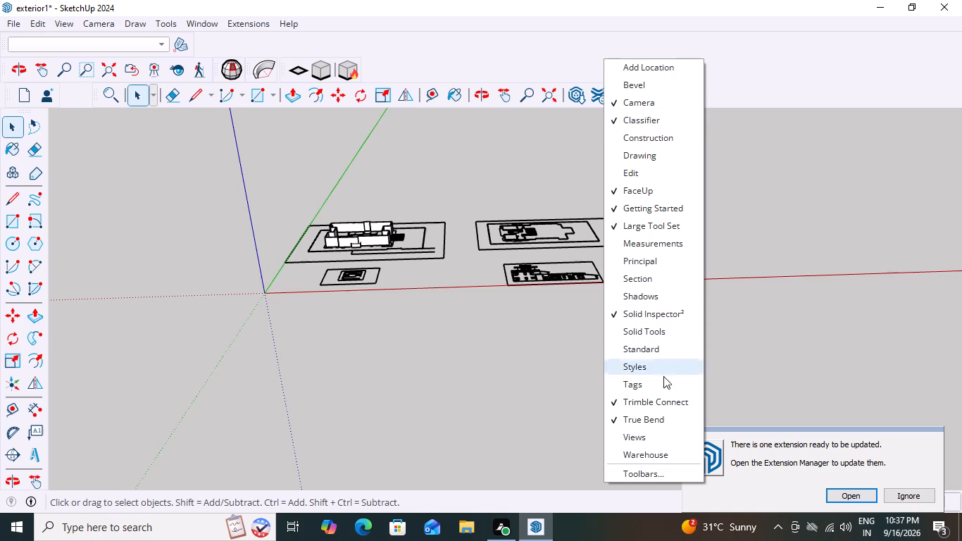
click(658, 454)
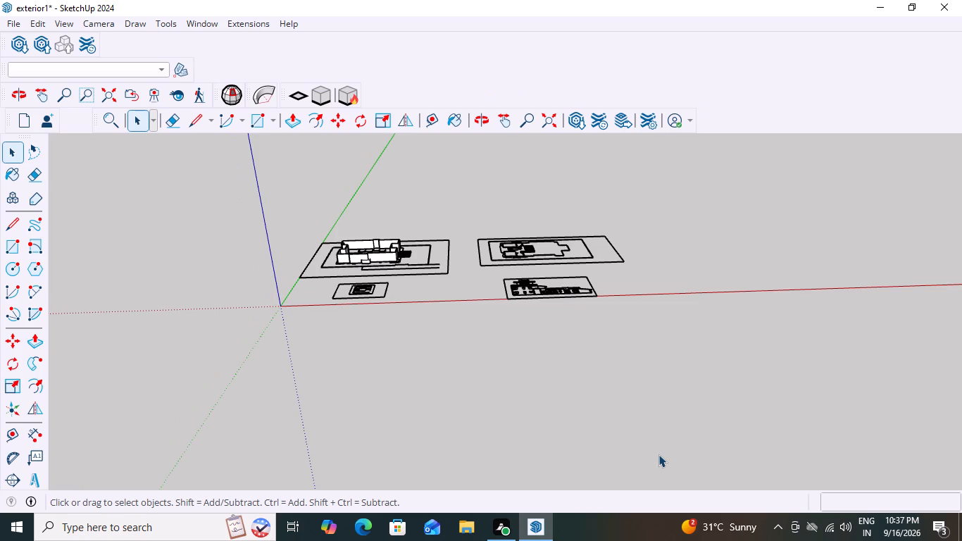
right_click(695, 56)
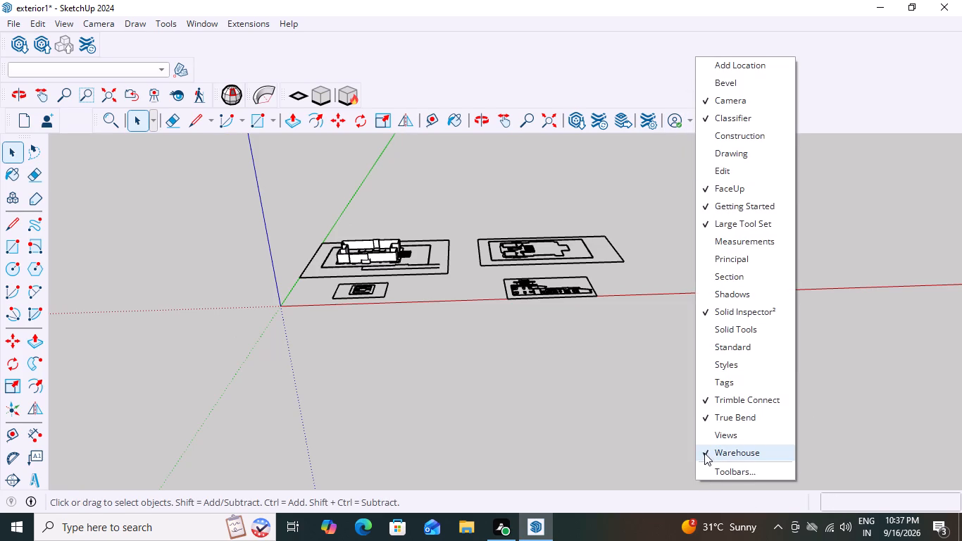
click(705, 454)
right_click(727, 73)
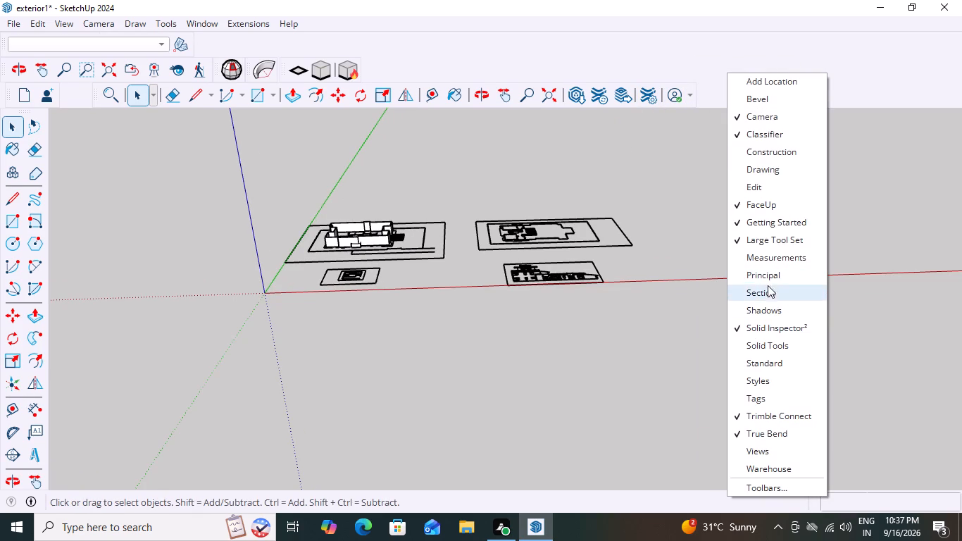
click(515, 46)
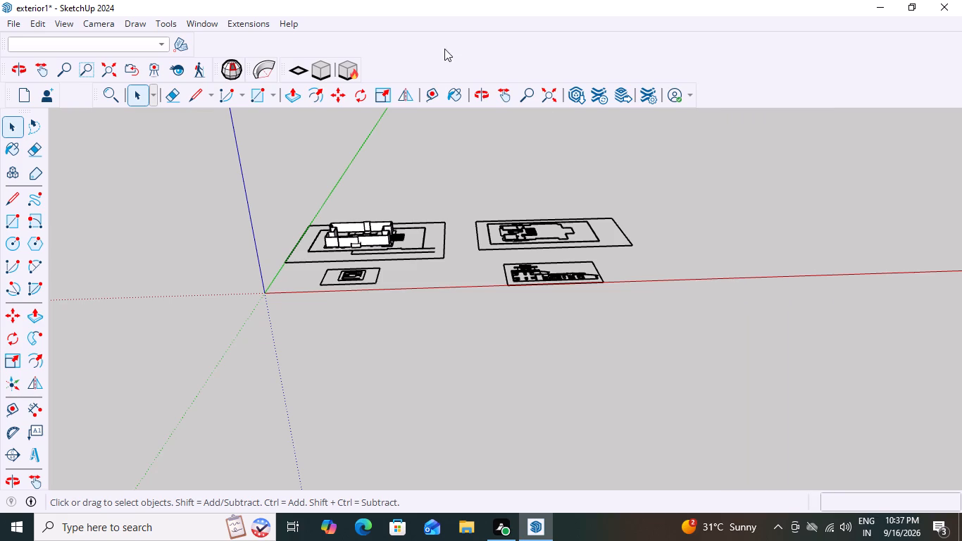
Open the Extension Manager and look through the installed extensions for the MAJ plugins.
click(260, 23)
click(294, 59)
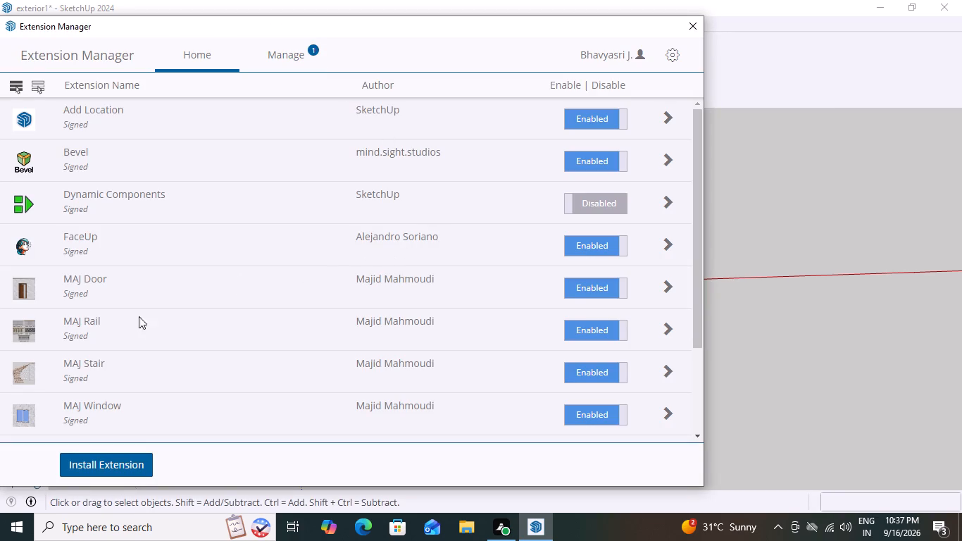
scroll(233, 333, down, 2)
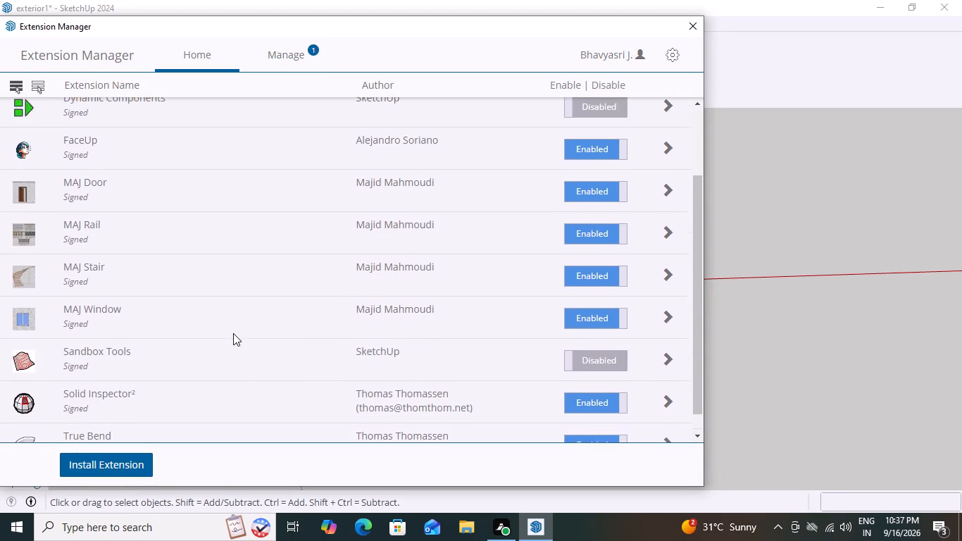
scroll(292, 298, up, 2)
scroll(485, 261, down, 4)
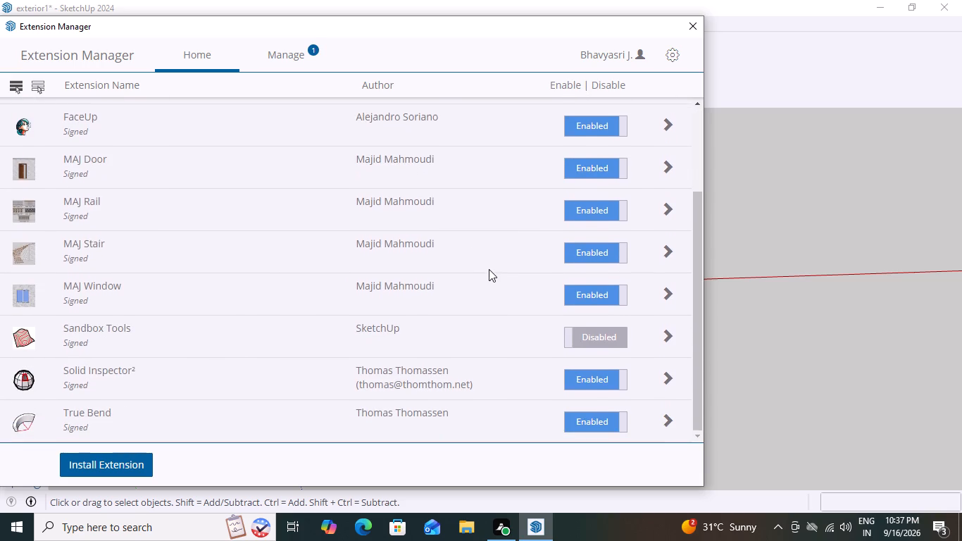
scroll(489, 269, down, 4)
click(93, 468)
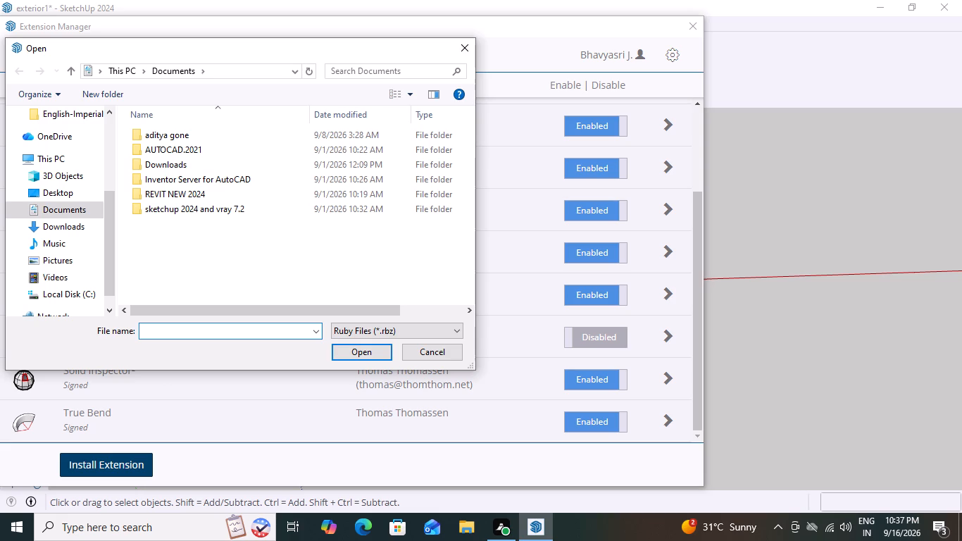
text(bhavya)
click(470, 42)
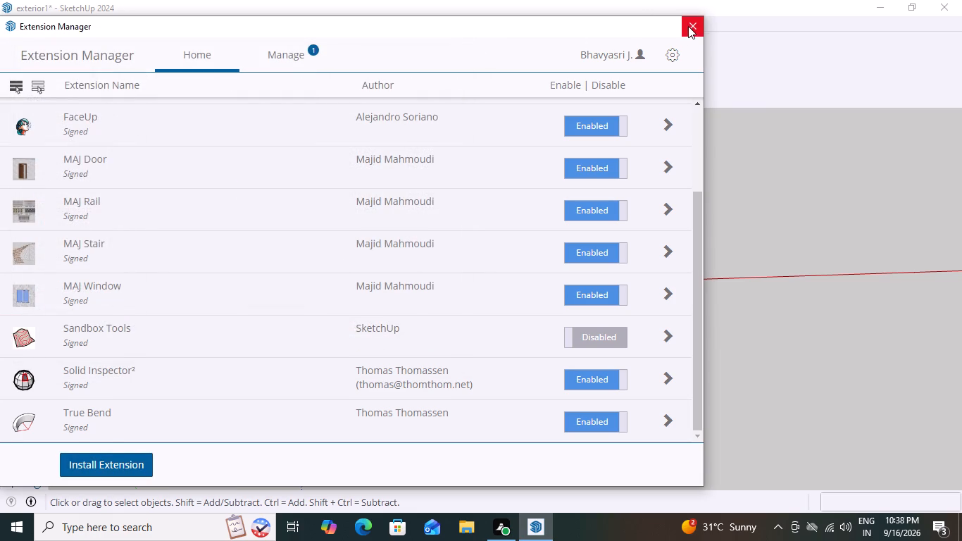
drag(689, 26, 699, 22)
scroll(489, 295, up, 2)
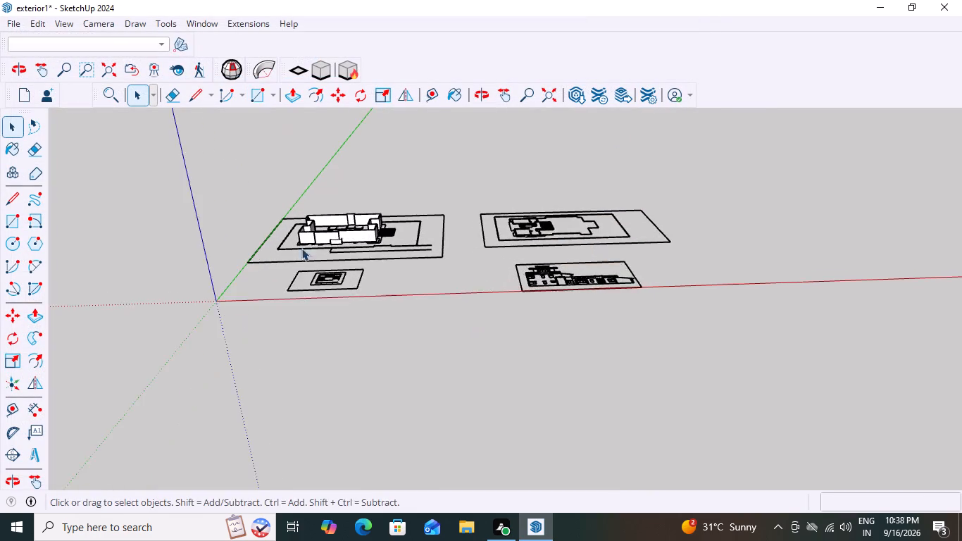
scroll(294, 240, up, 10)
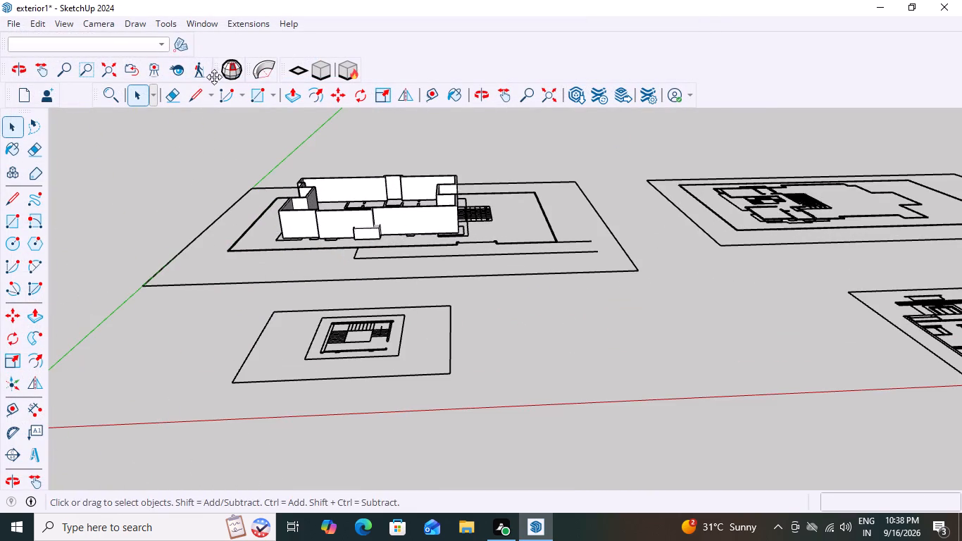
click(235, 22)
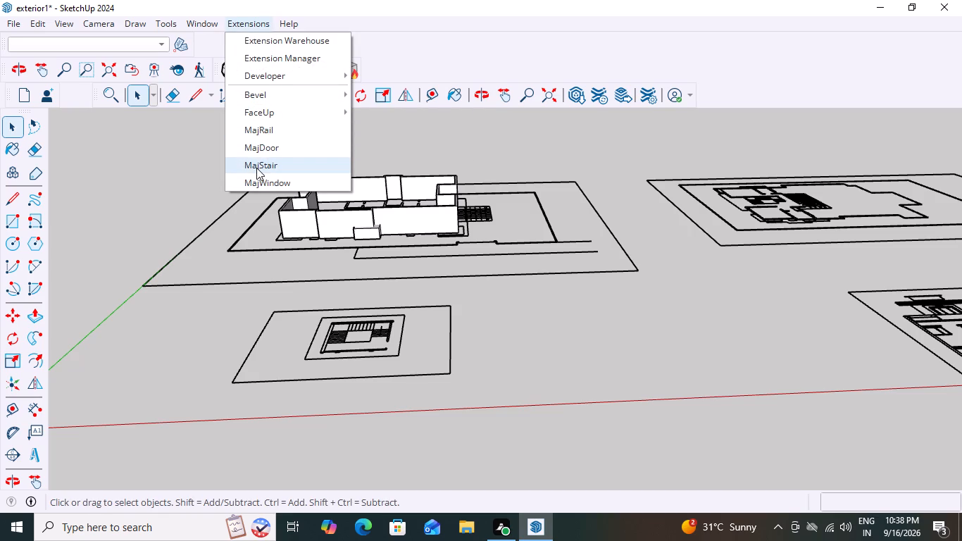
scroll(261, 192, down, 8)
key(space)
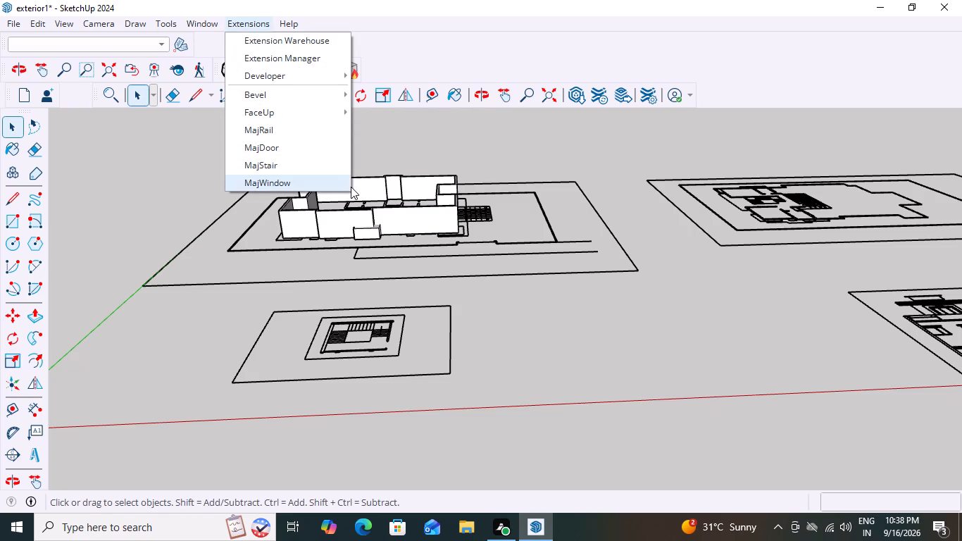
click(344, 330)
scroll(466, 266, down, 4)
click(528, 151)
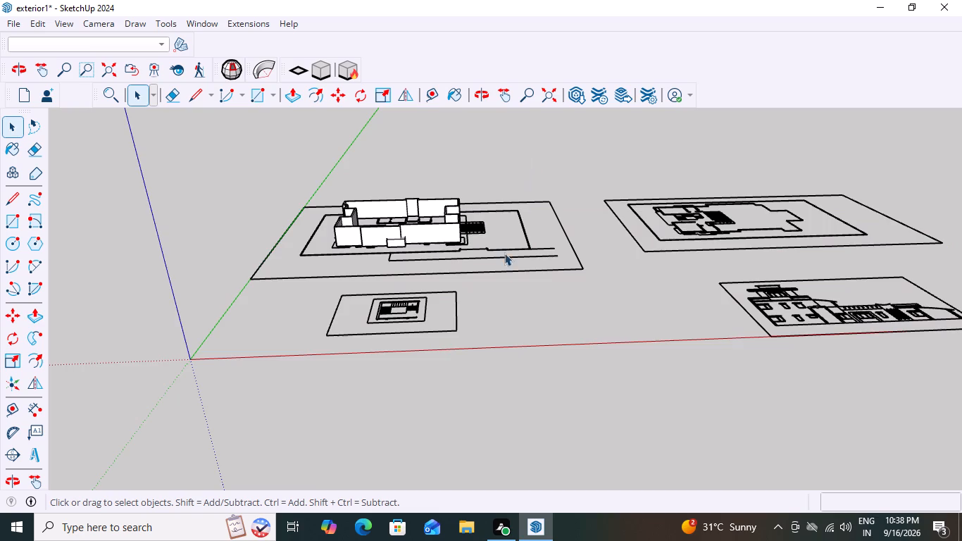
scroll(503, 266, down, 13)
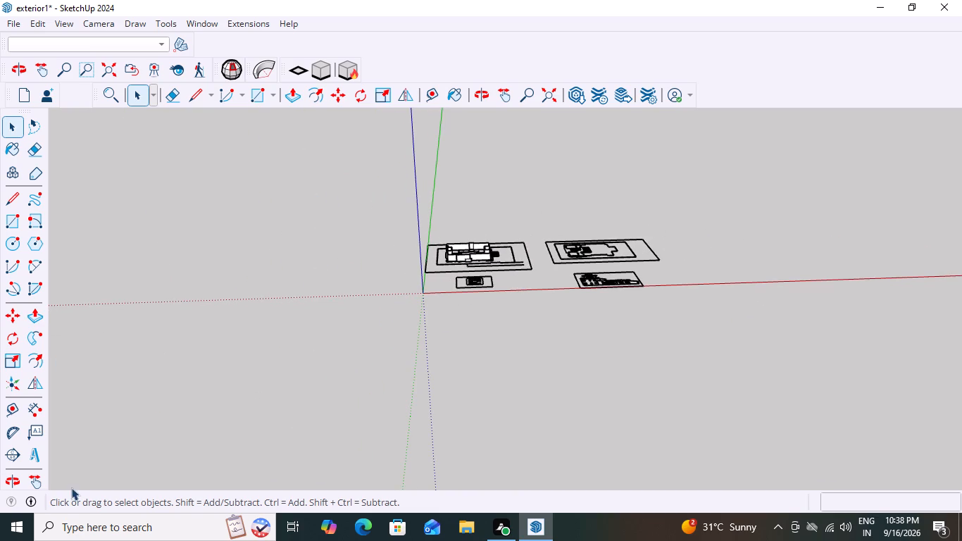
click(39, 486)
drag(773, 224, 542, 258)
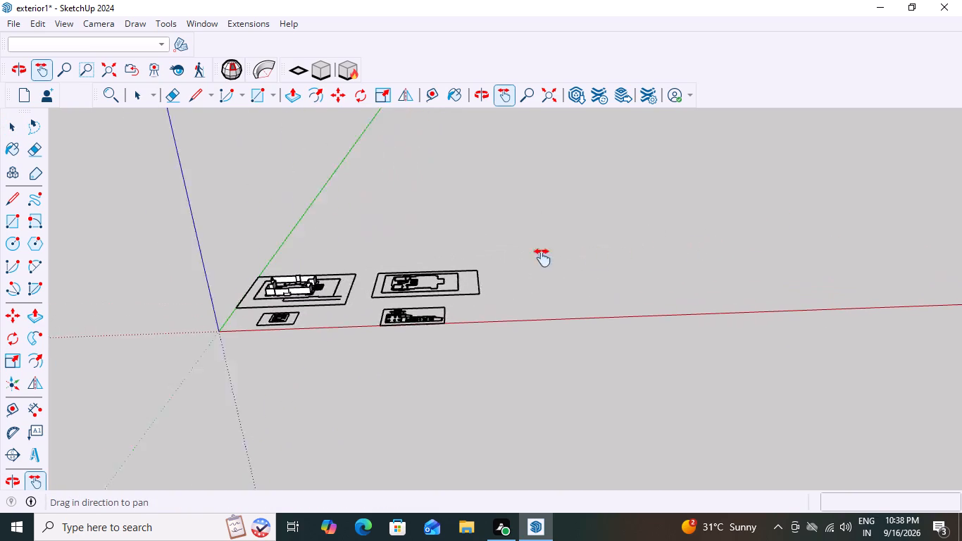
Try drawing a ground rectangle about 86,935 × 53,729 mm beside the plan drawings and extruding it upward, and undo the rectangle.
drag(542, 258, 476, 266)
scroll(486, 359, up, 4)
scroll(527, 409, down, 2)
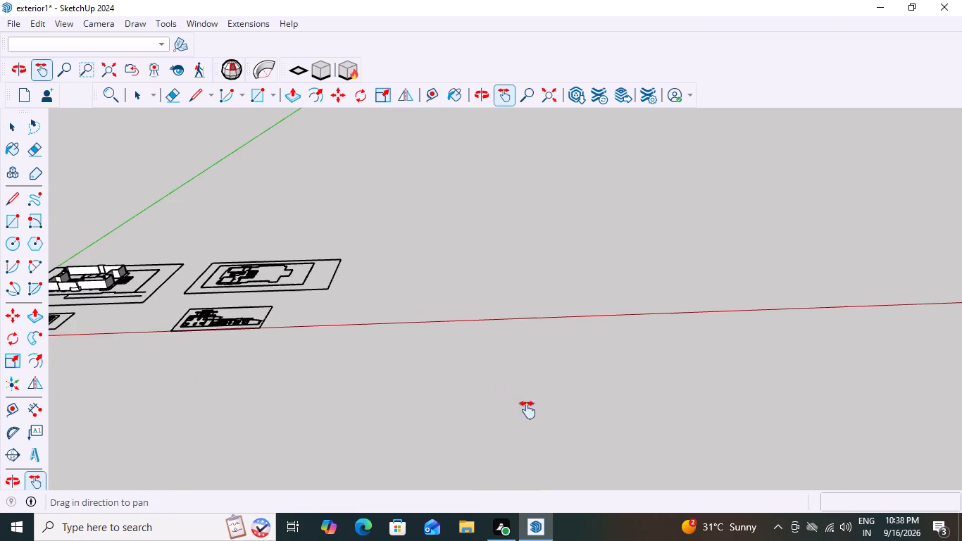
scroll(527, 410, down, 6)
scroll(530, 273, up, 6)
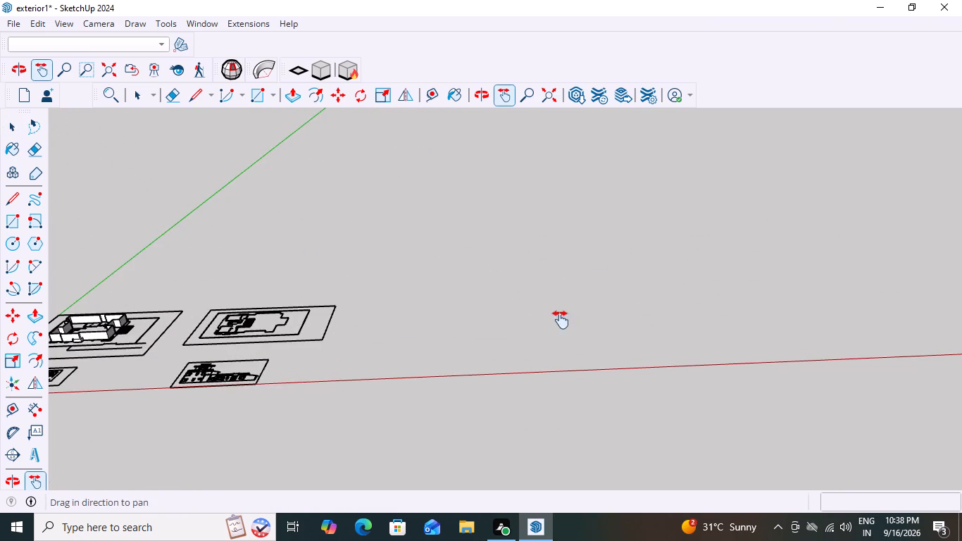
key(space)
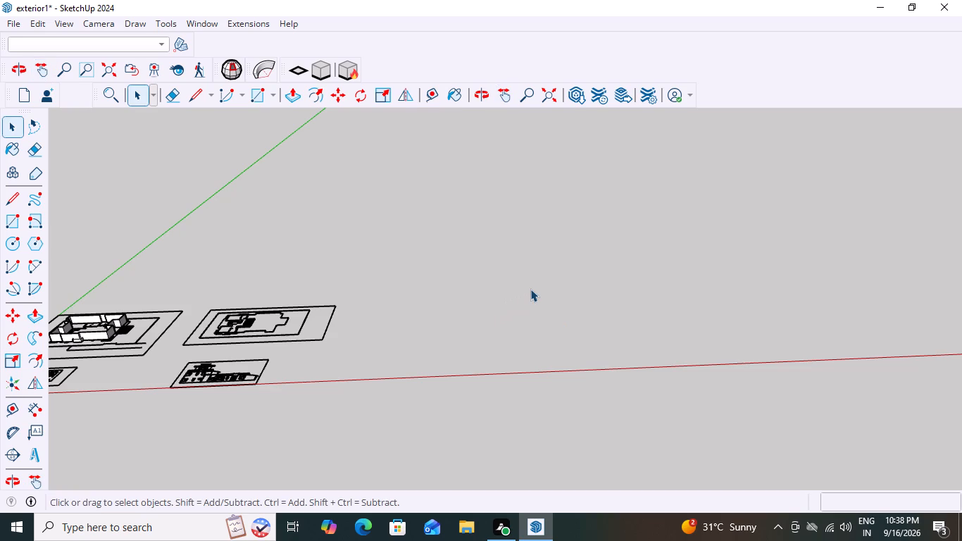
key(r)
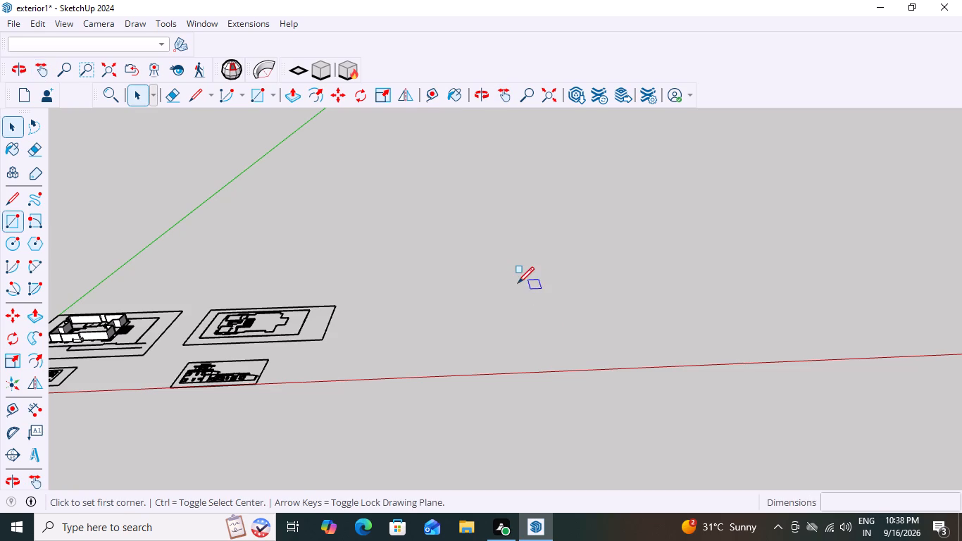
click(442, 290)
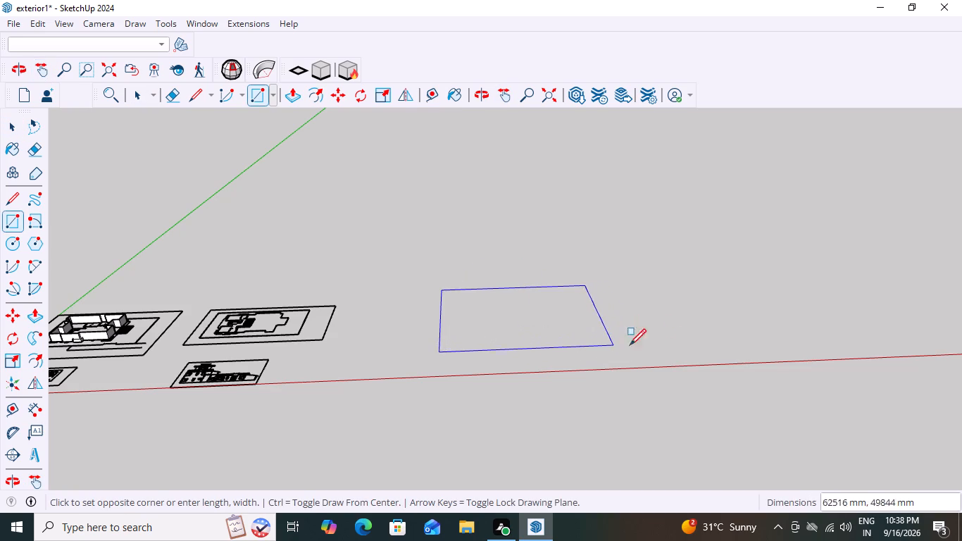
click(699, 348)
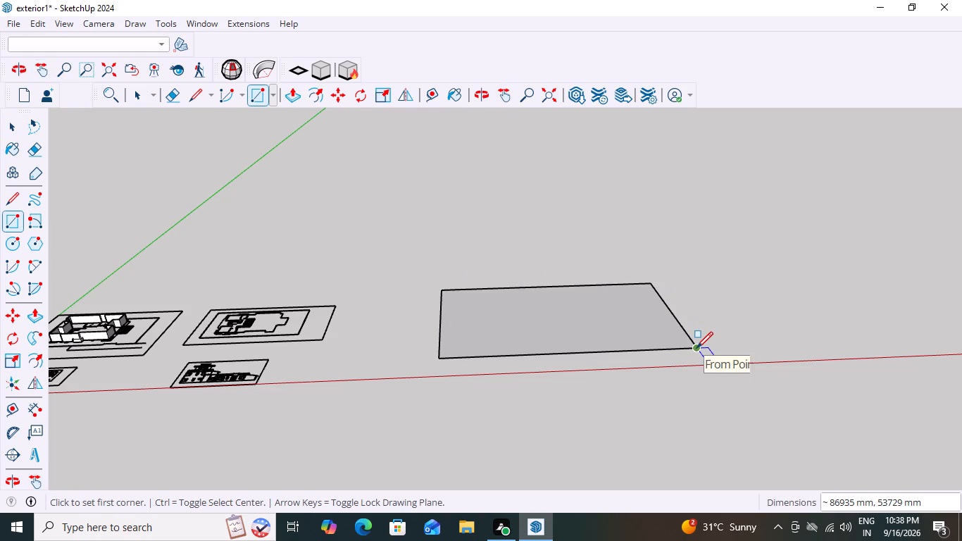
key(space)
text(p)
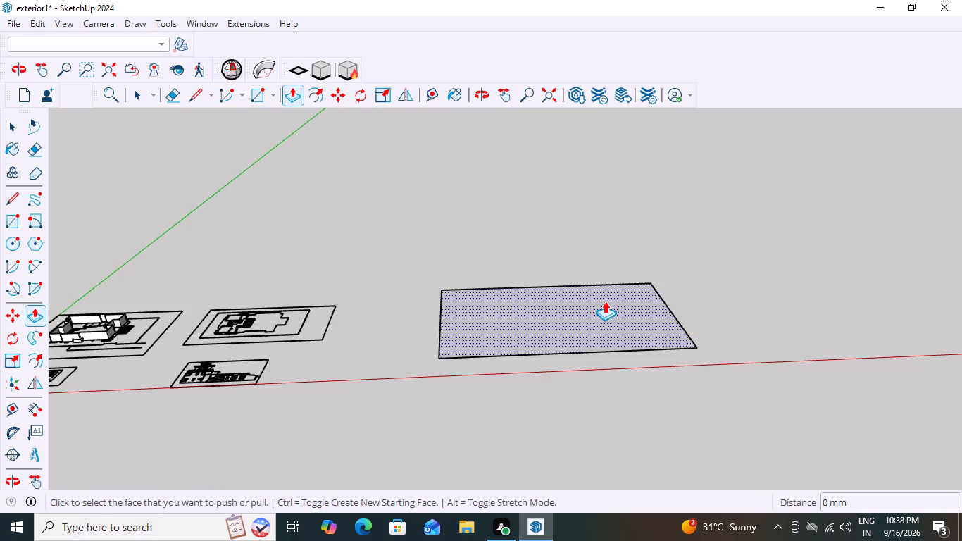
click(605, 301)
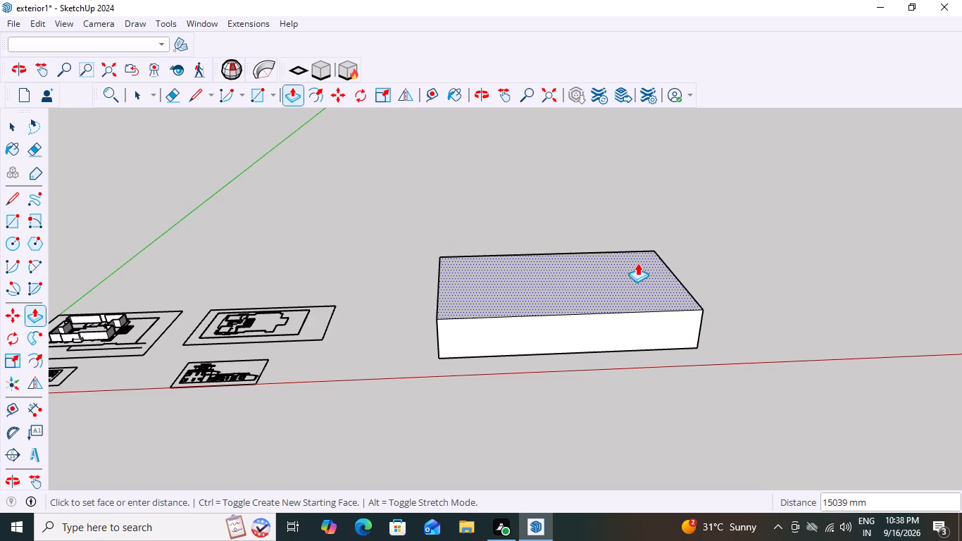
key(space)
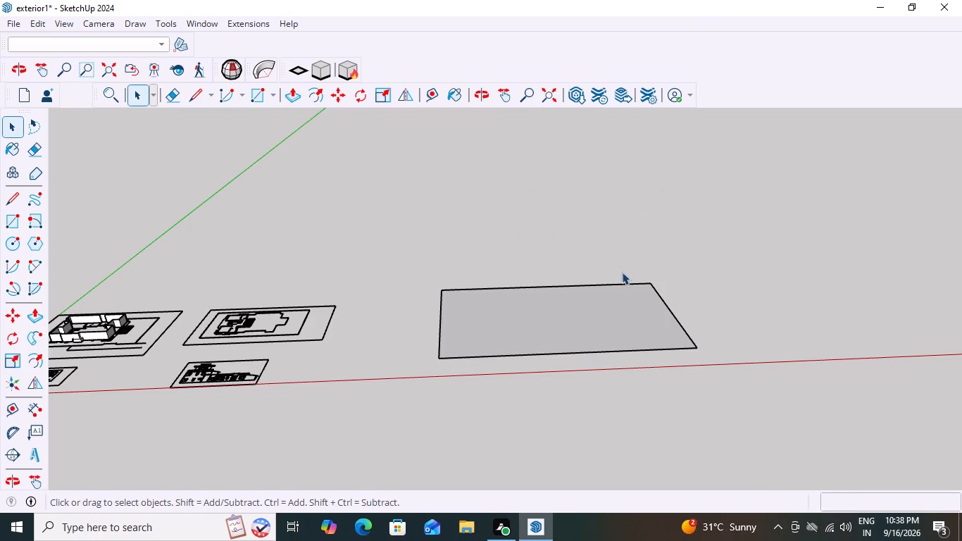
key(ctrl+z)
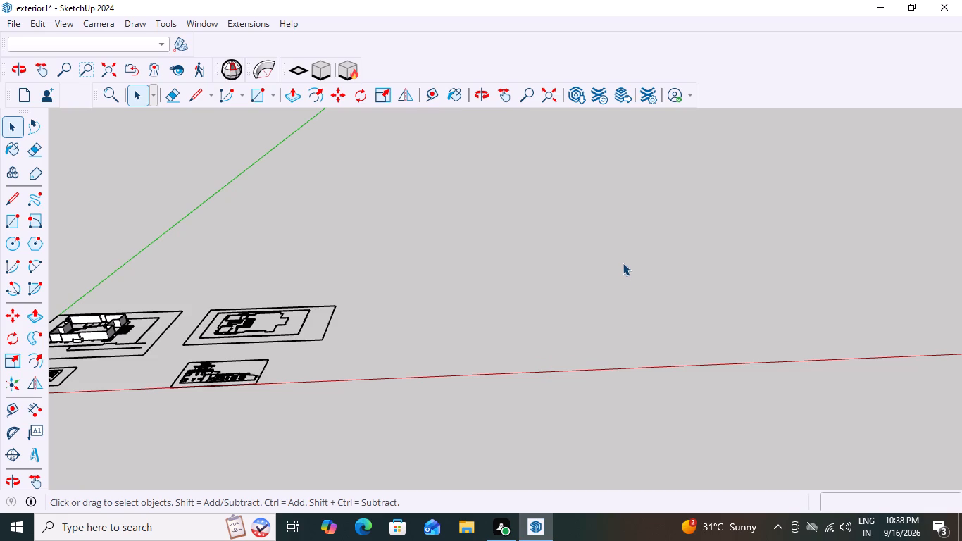
Draw a long, narrow rectangle about 101,116 × 9,117 mm on the ground in the empty area beside the plan drawings.
key(r)
click(504, 311)
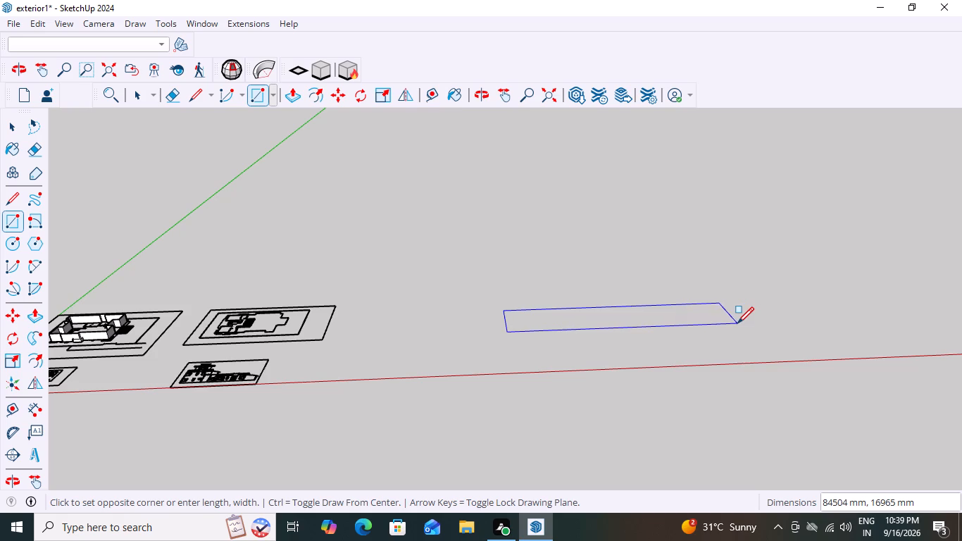
click(772, 312)
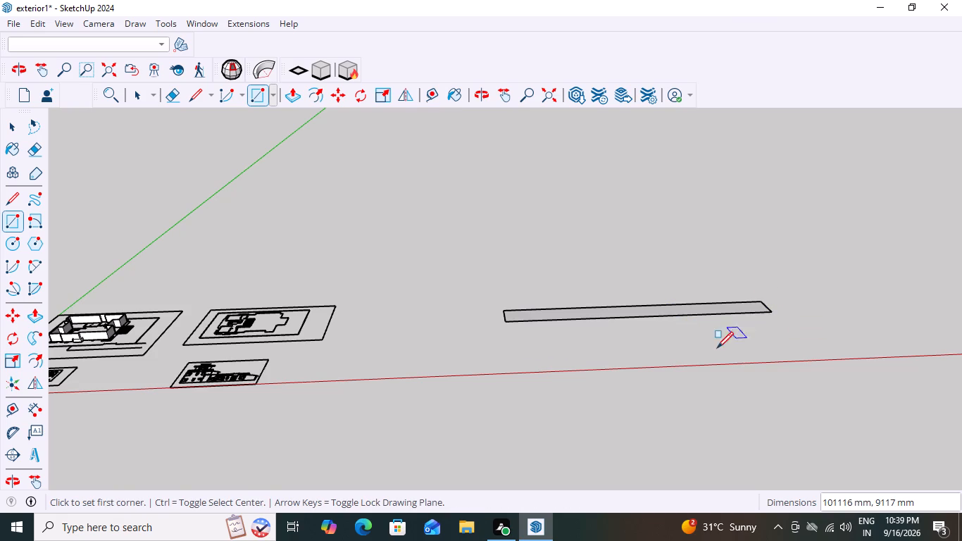
scroll(697, 372, down, 4)
scroll(785, 321, up, 4)
key(space)
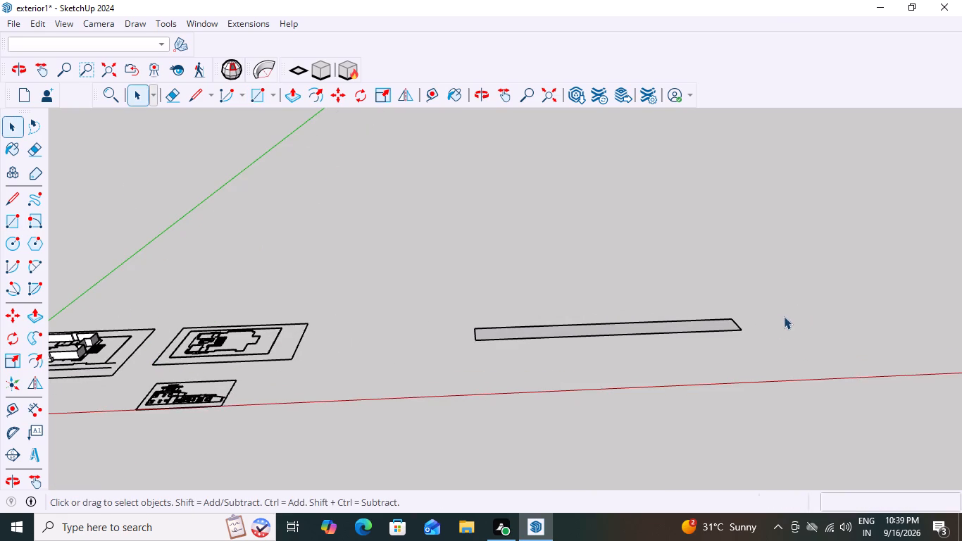
Push/Pull the narrow rectangle's face upward about 83,446 mm to form a test wall.
key(p)
click(697, 313)
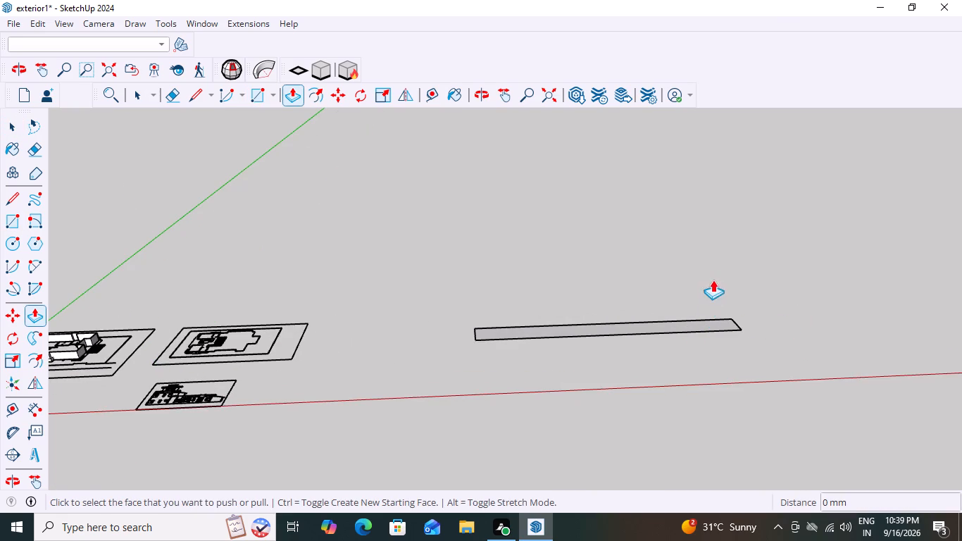
key(space)
click(687, 321)
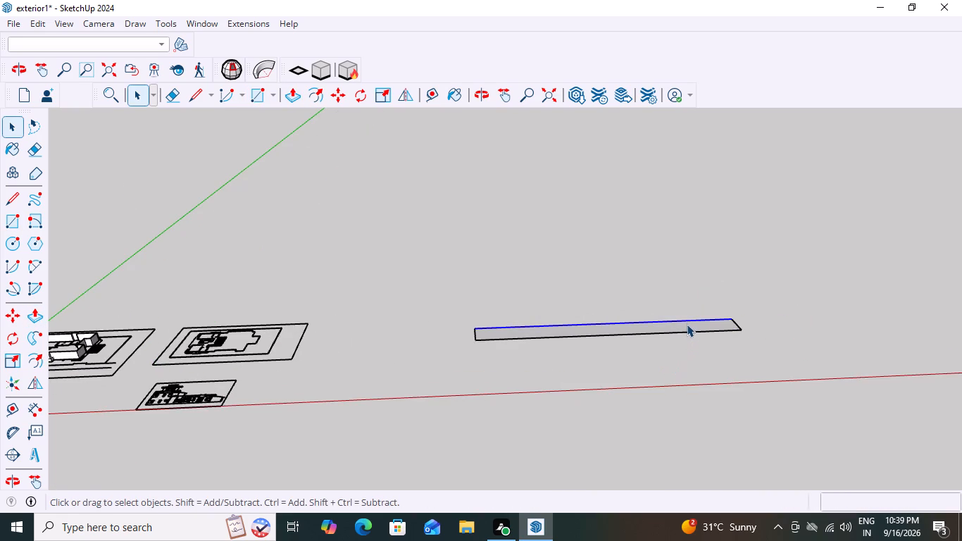
click(687, 325)
key(p)
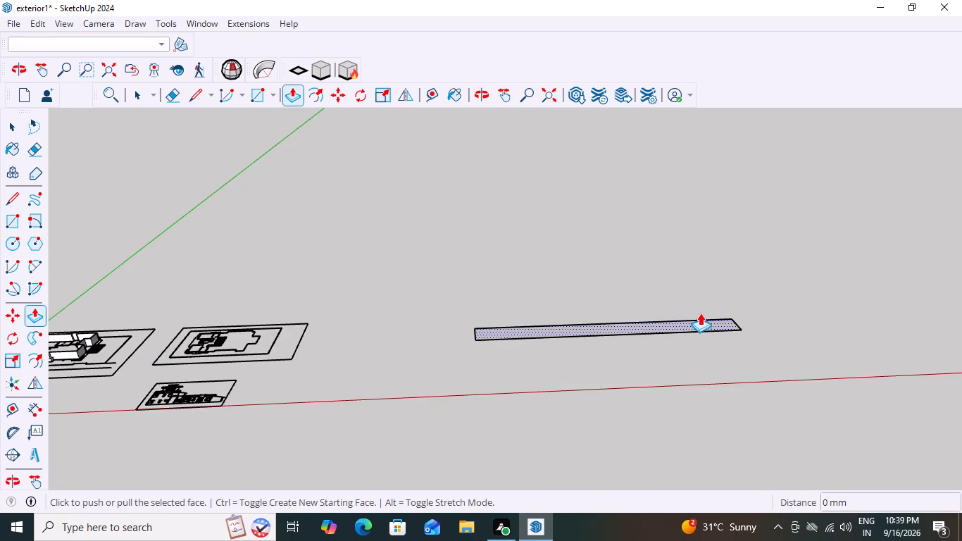
click(701, 318)
scroll(739, 216, down, 8)
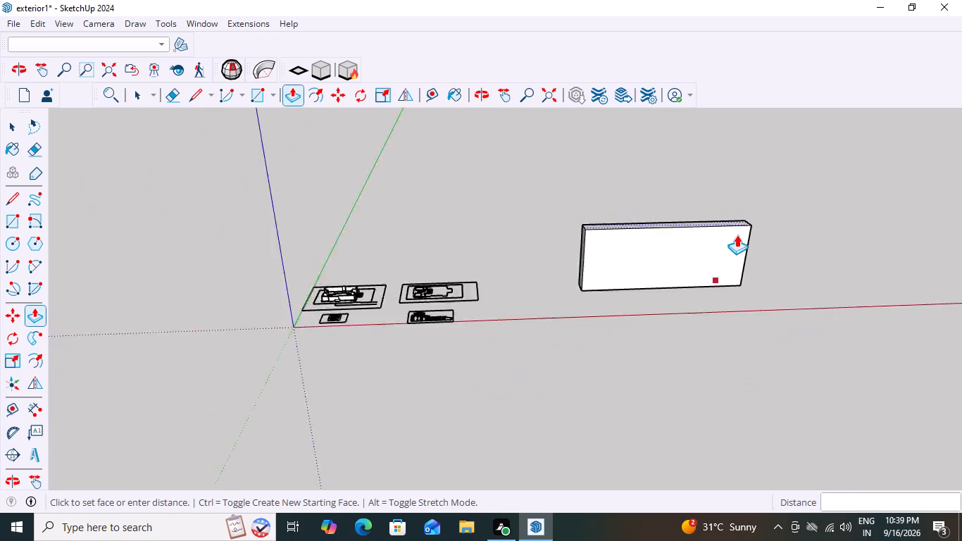
scroll(737, 235, down, 1)
scroll(732, 193, up, 4)
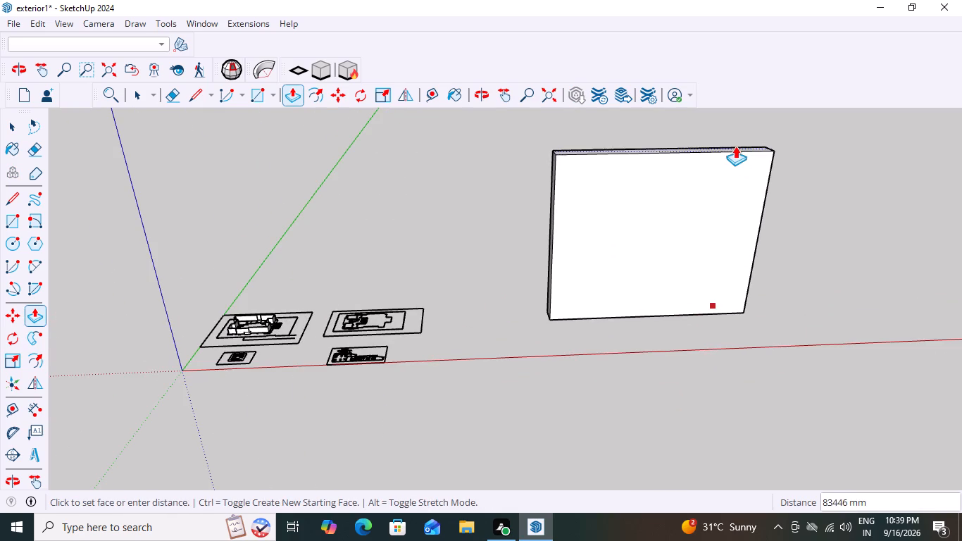
click(735, 147)
key(space)
Select all faces and edges of the test wall and make them a group.
scroll(688, 293, down, 2)
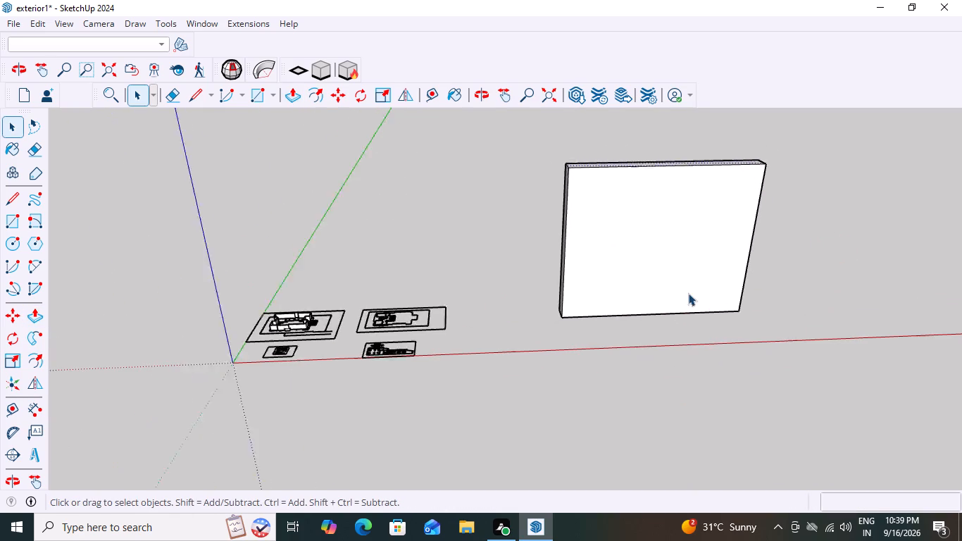
scroll(688, 293, down, 2)
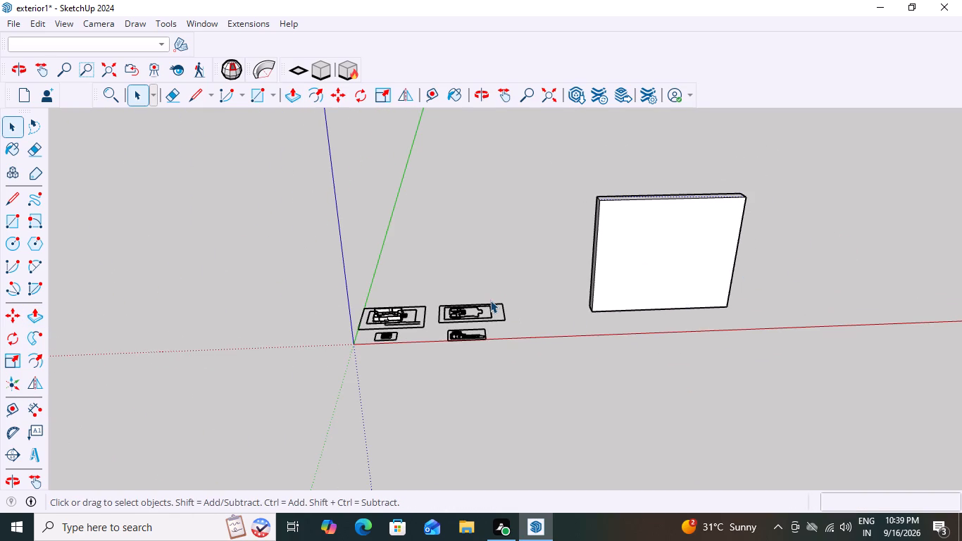
scroll(568, 155, up, 1)
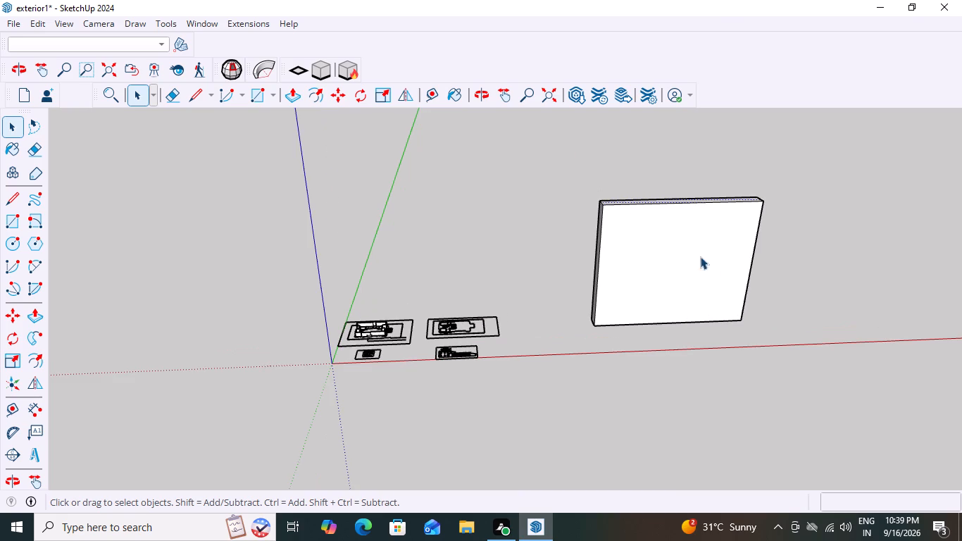
triple_click(729, 271)
click(728, 271)
right_click(725, 259)
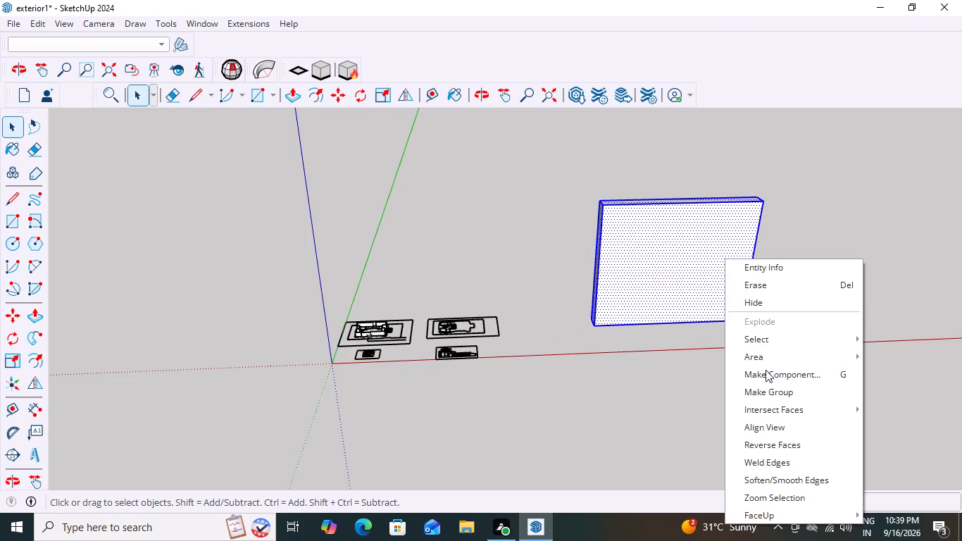
click(766, 393)
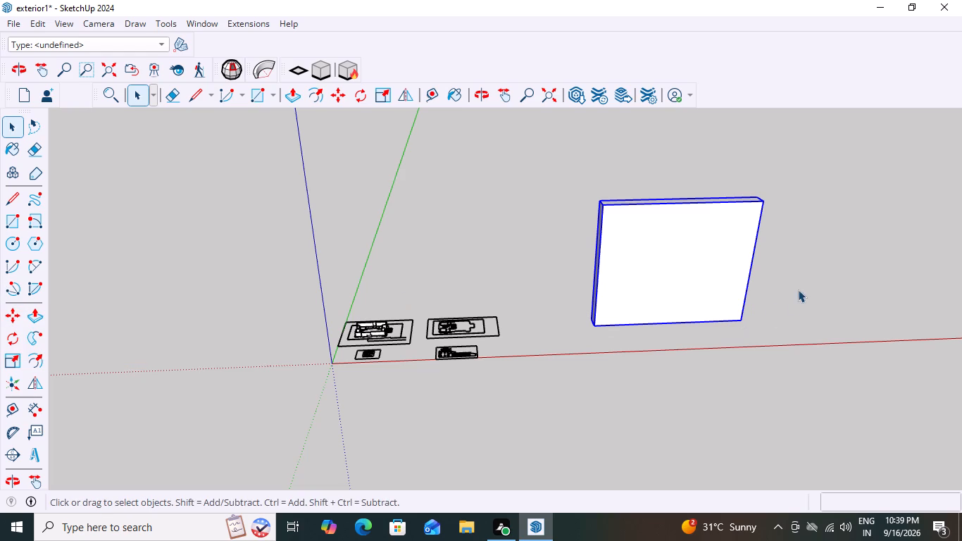
With the wall group selected, open the door settings of the MajDoor extension.
middle_drag(813, 281, 817, 215)
scroll(683, 260, up, 3)
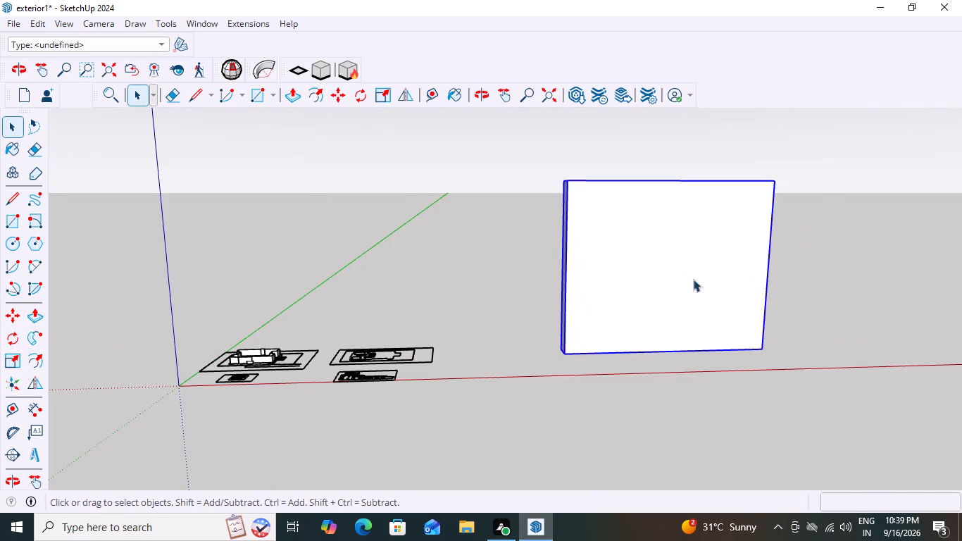
scroll(866, 311, down, 2)
scroll(739, 356, down, 1)
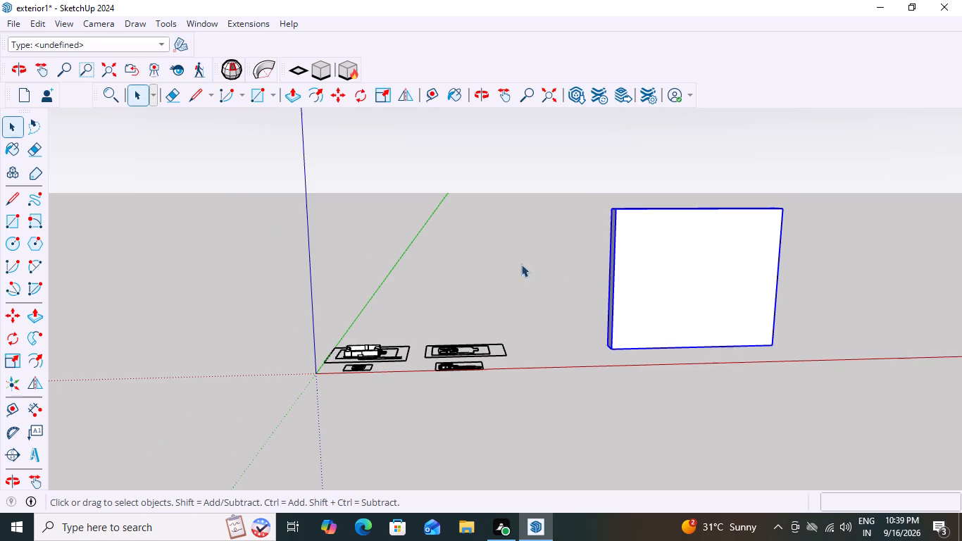
scroll(868, 359, up, 3)
key(space)
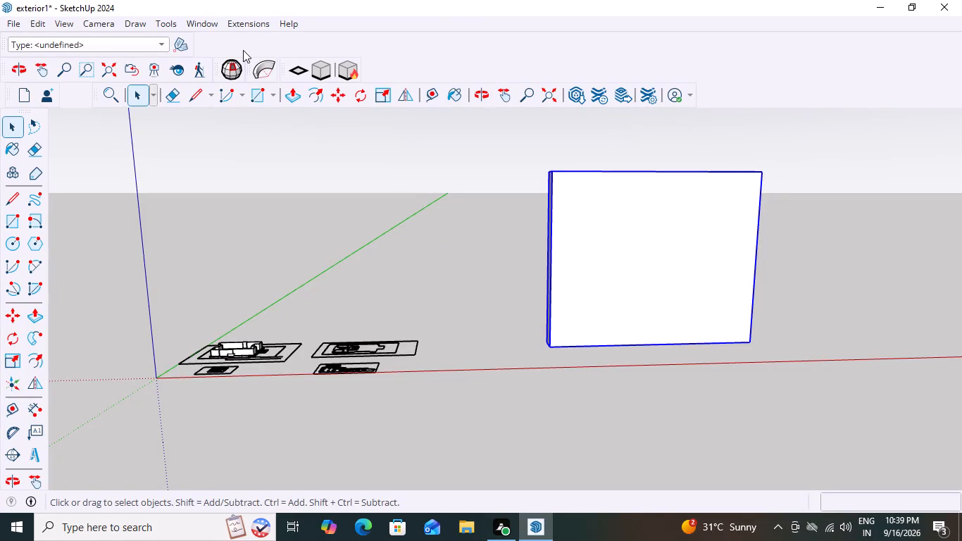
click(251, 25)
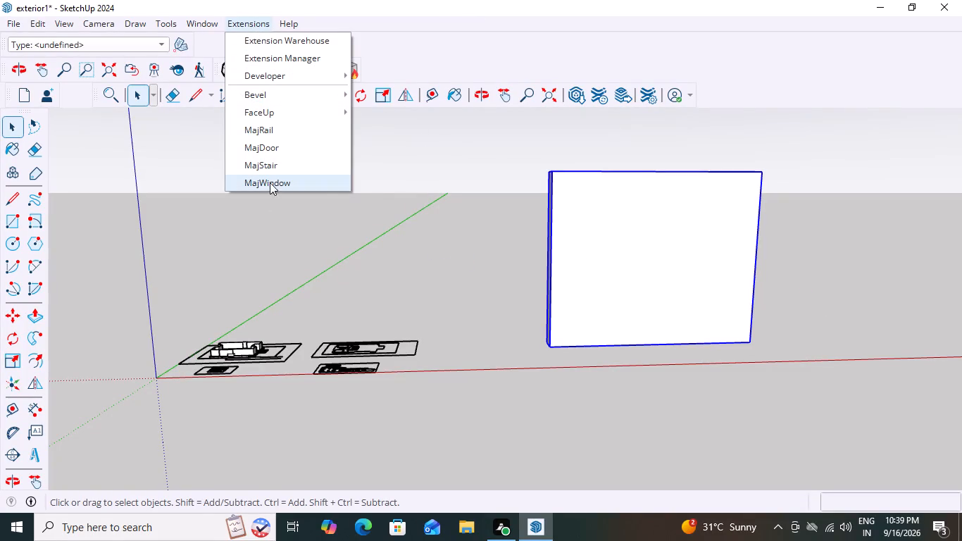
click(261, 148)
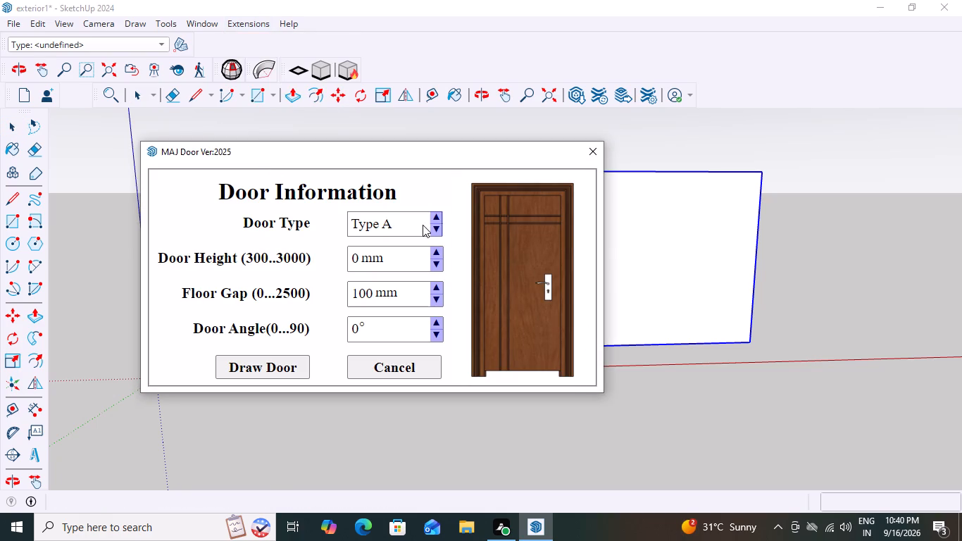
Browse the door types and their previews in the door settings, ending on Type A.
click(435, 214)
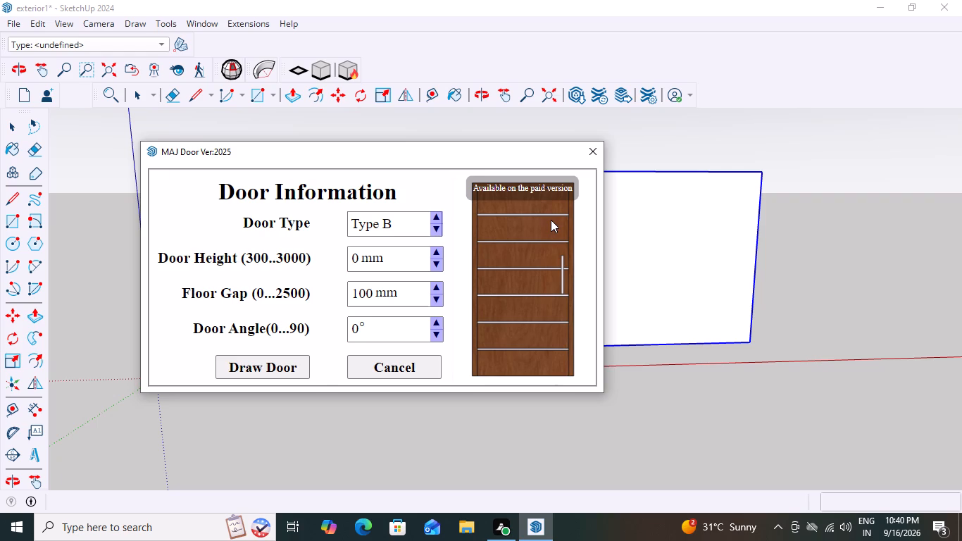
click(439, 217)
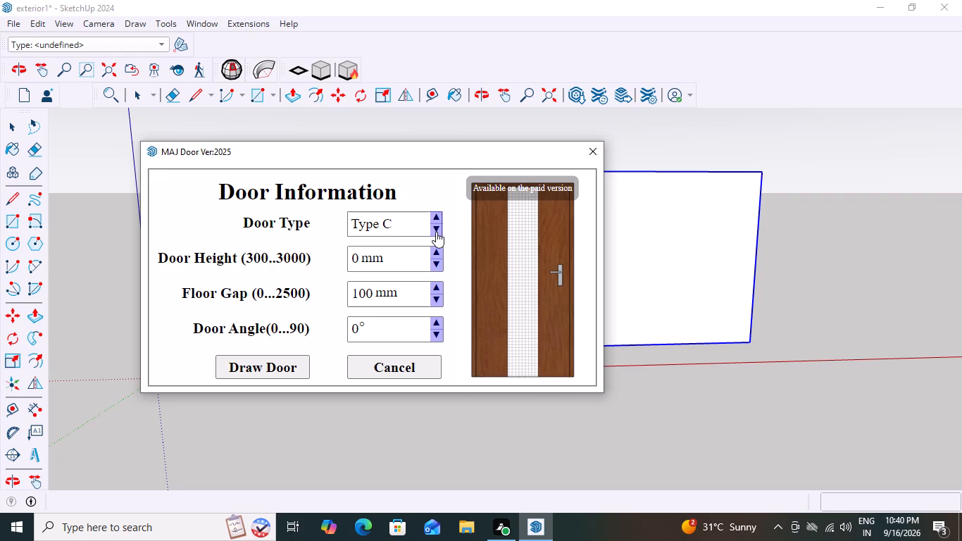
click(436, 218)
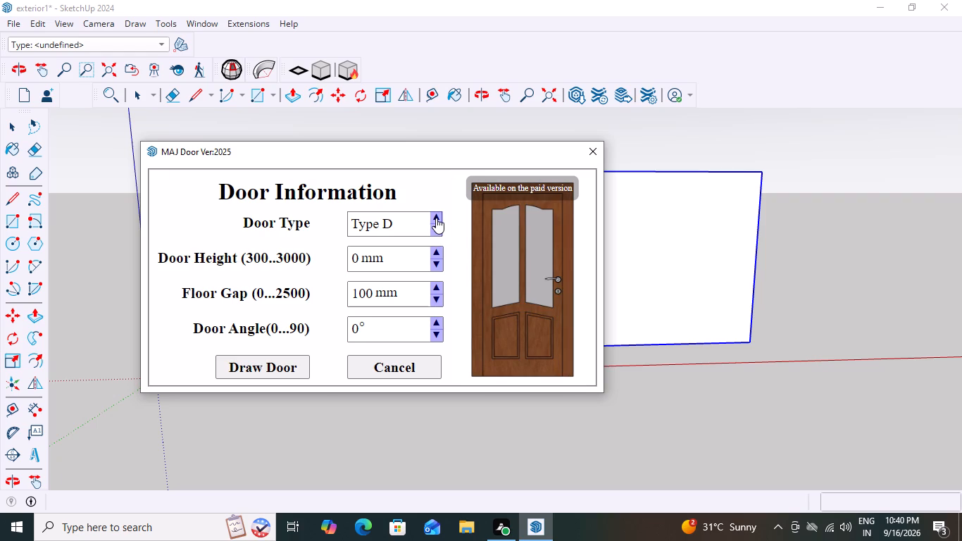
click(436, 218)
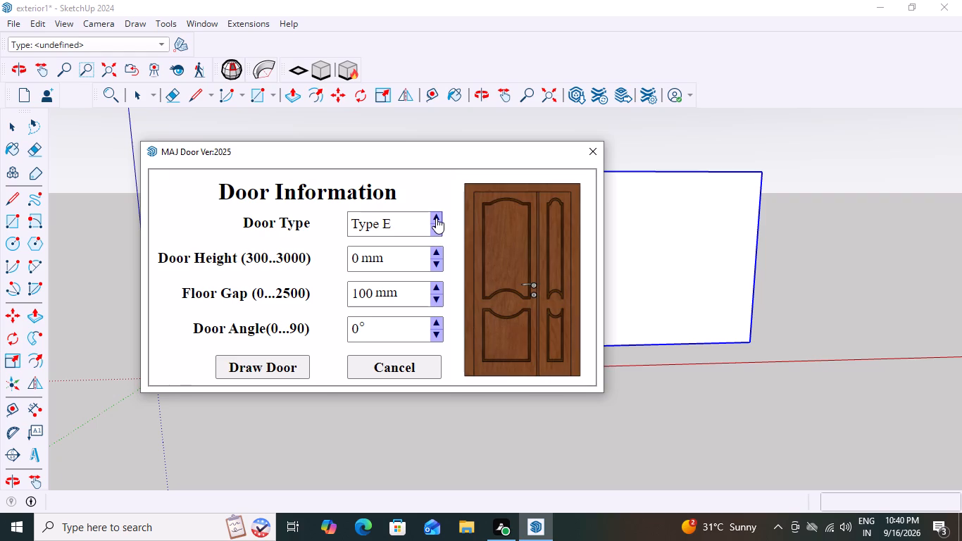
click(436, 218)
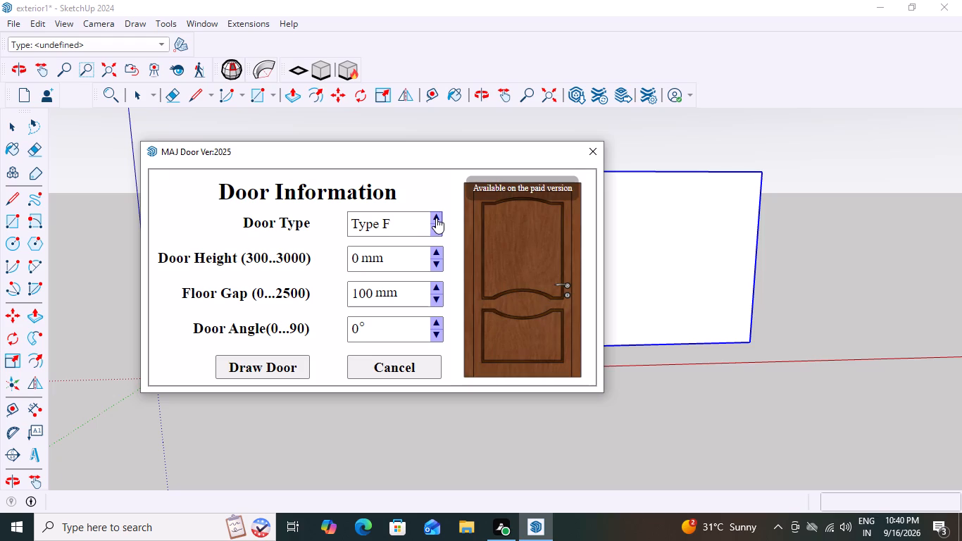
click(436, 218)
click(436, 218)
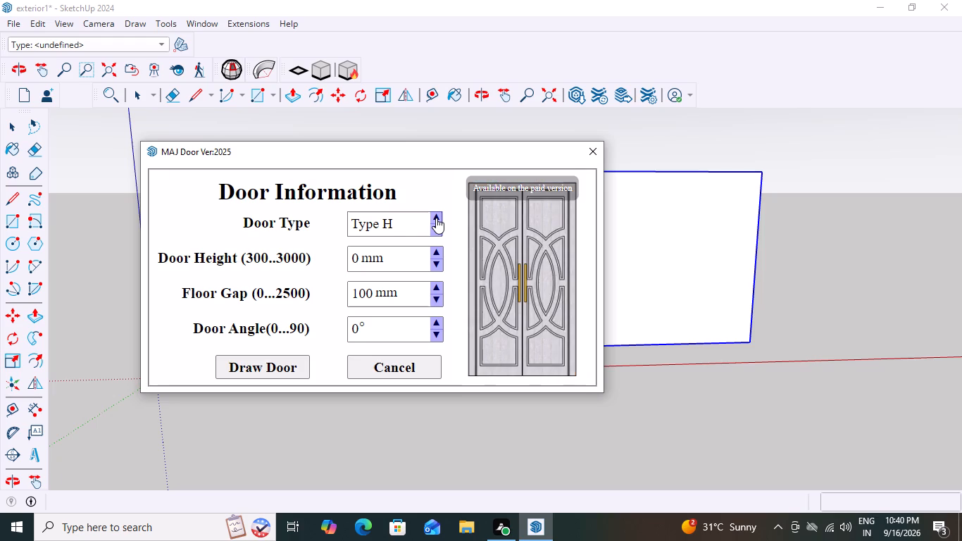
double_click(436, 218)
click(436, 218)
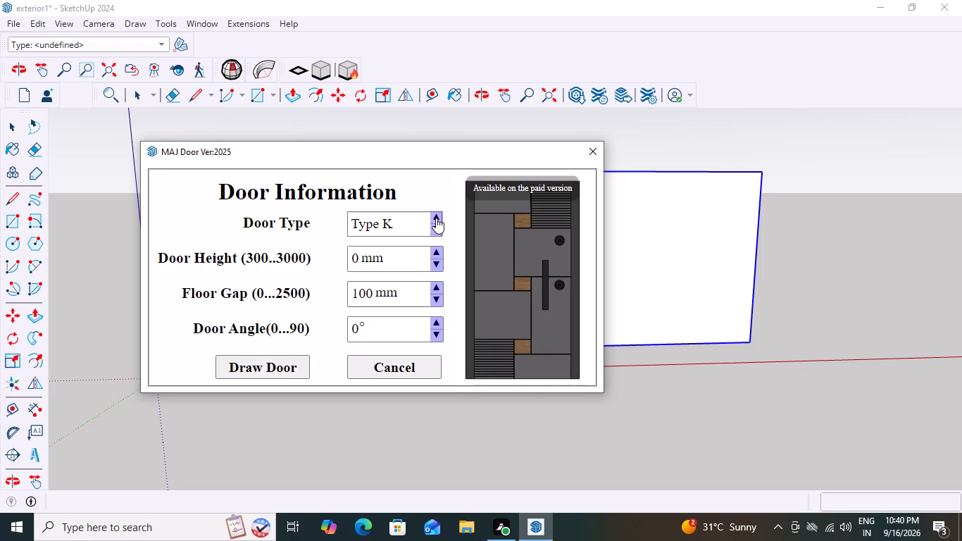
double_click(436, 218)
triple_click(436, 218)
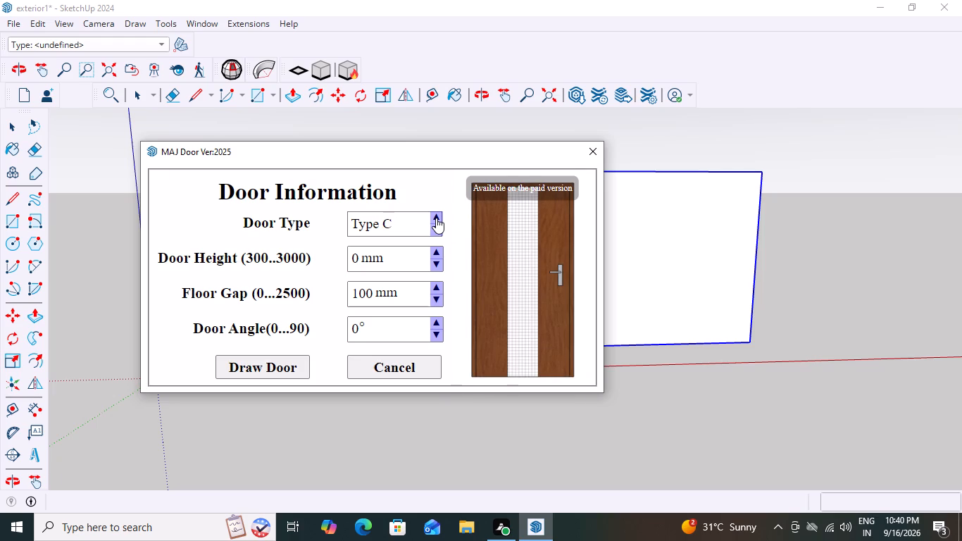
click(435, 228)
click(435, 228)
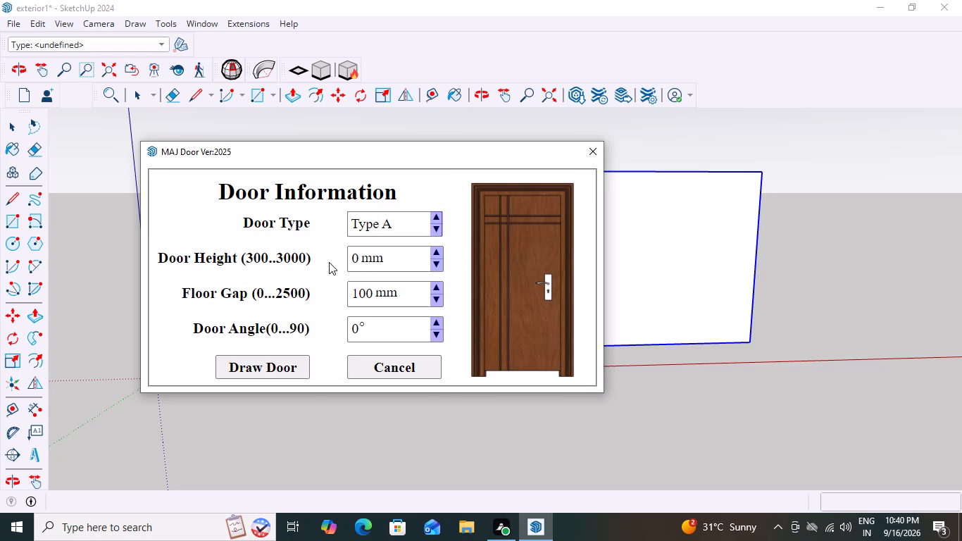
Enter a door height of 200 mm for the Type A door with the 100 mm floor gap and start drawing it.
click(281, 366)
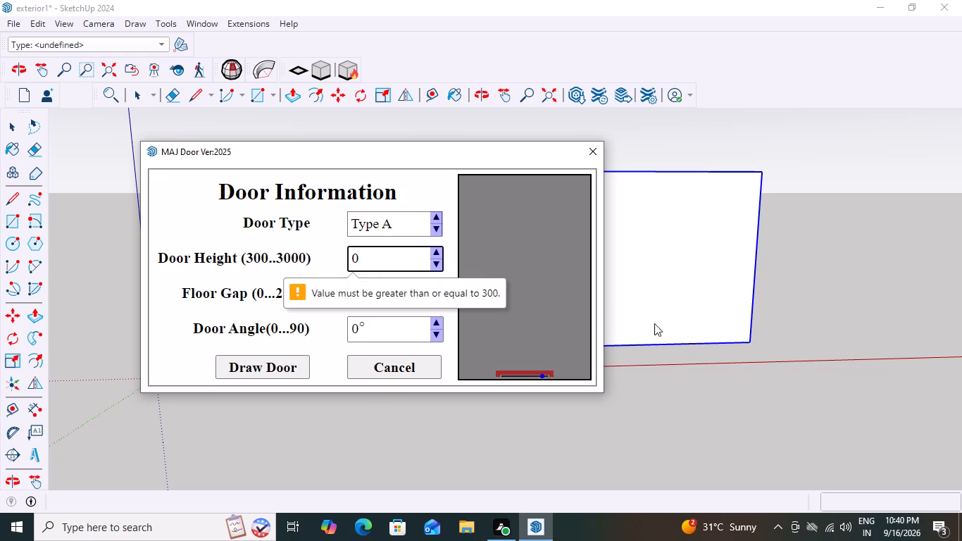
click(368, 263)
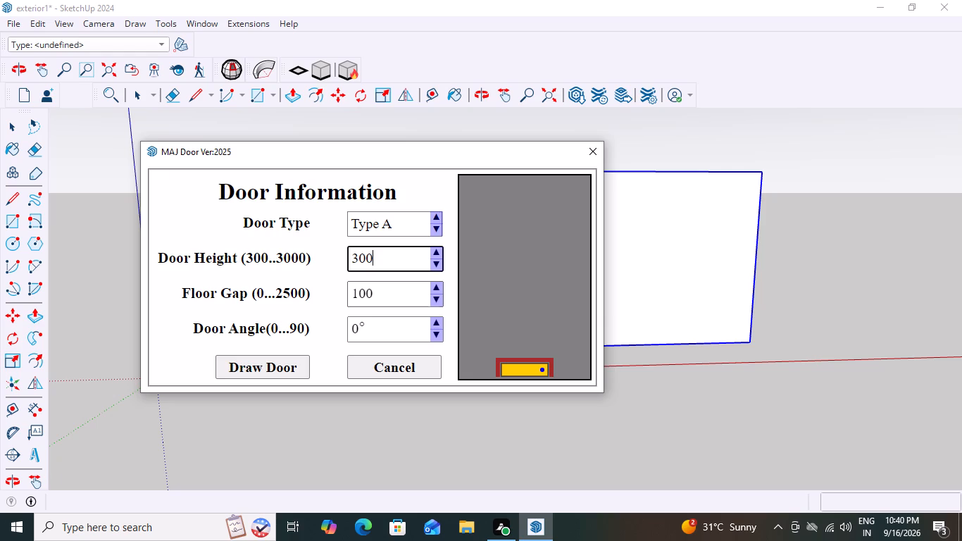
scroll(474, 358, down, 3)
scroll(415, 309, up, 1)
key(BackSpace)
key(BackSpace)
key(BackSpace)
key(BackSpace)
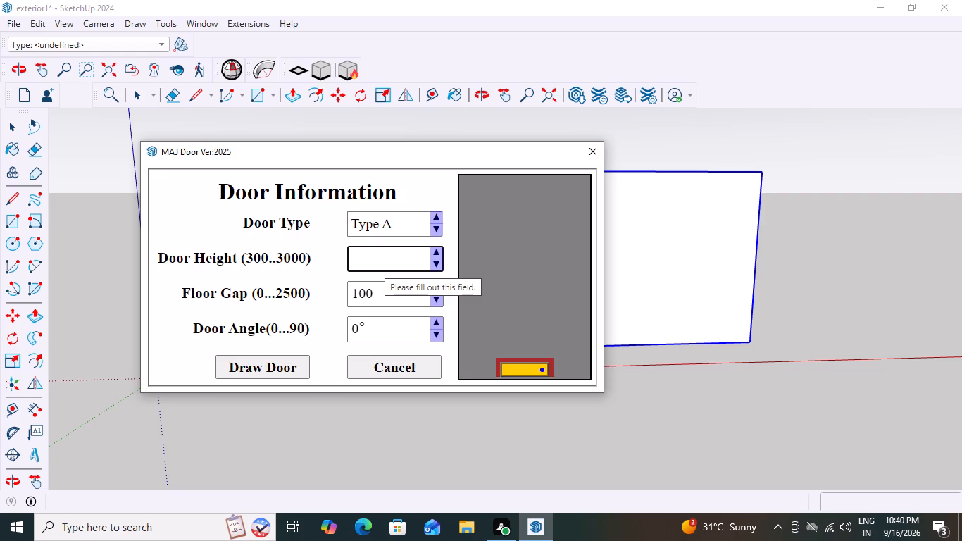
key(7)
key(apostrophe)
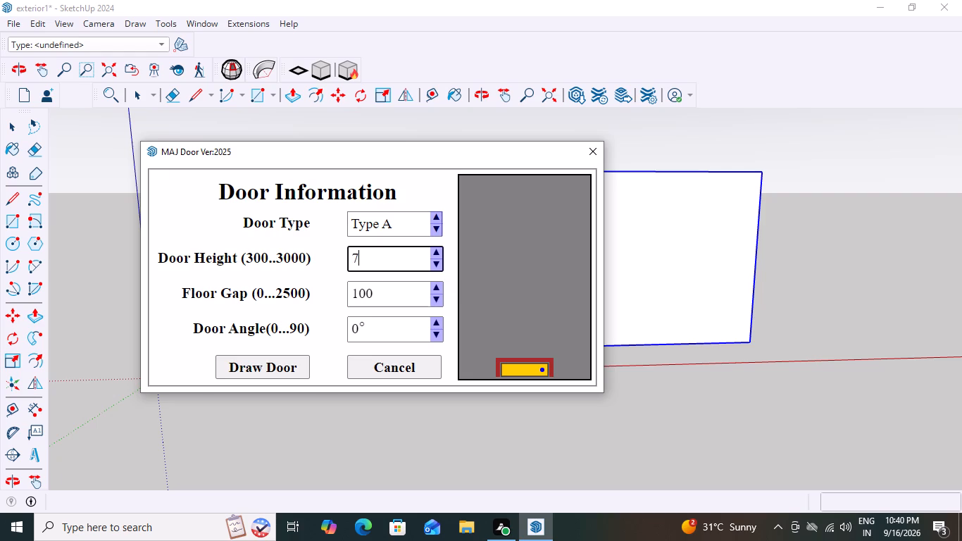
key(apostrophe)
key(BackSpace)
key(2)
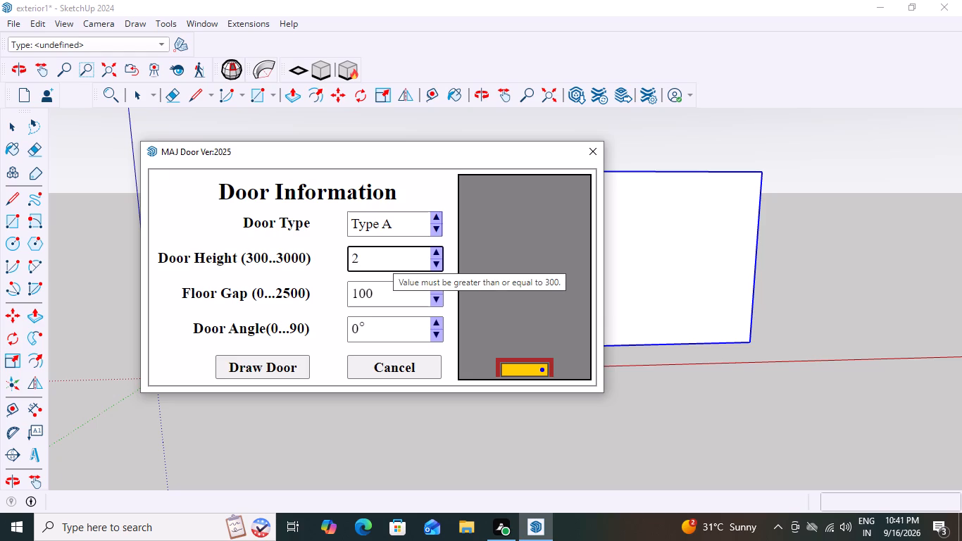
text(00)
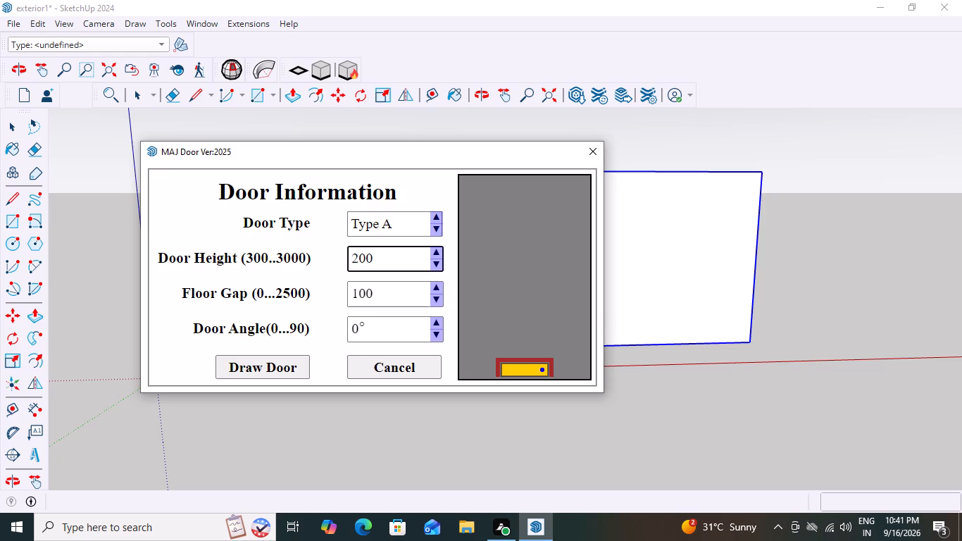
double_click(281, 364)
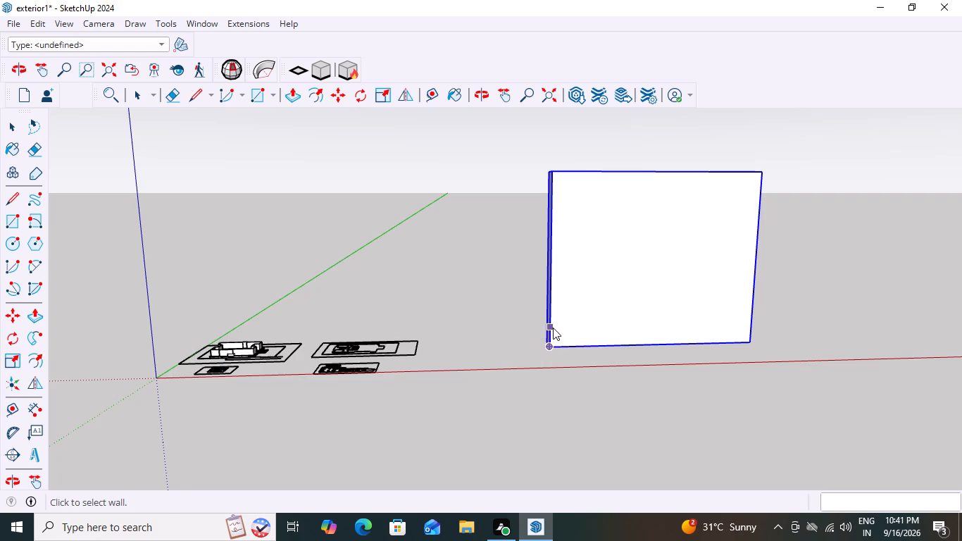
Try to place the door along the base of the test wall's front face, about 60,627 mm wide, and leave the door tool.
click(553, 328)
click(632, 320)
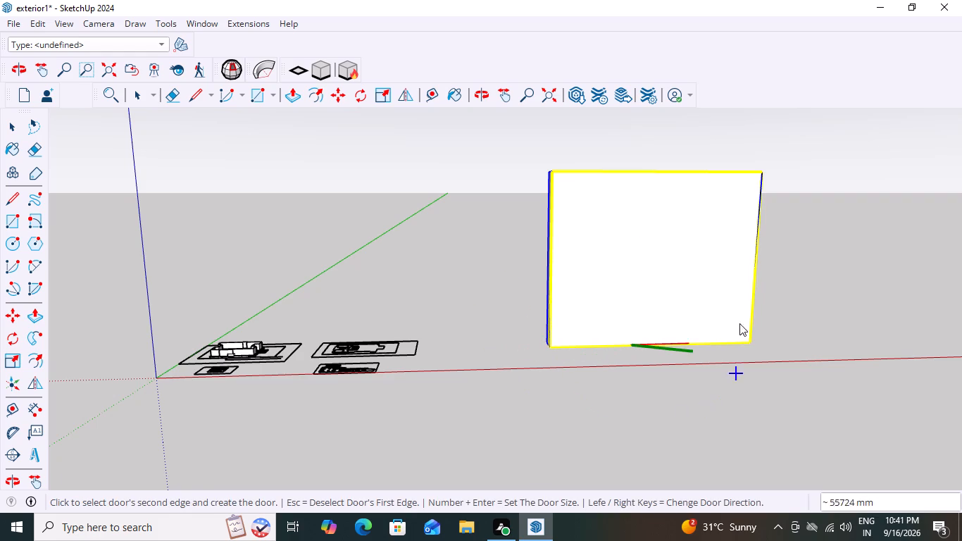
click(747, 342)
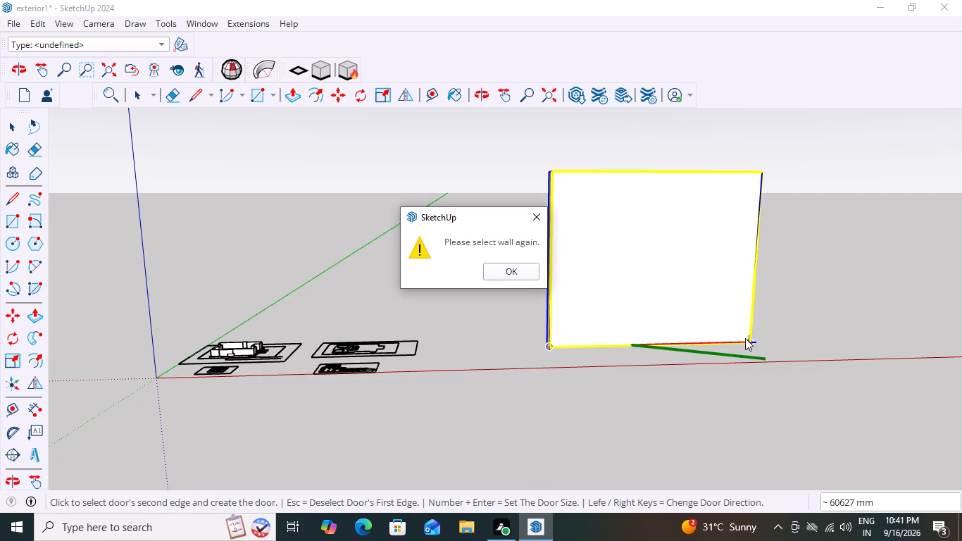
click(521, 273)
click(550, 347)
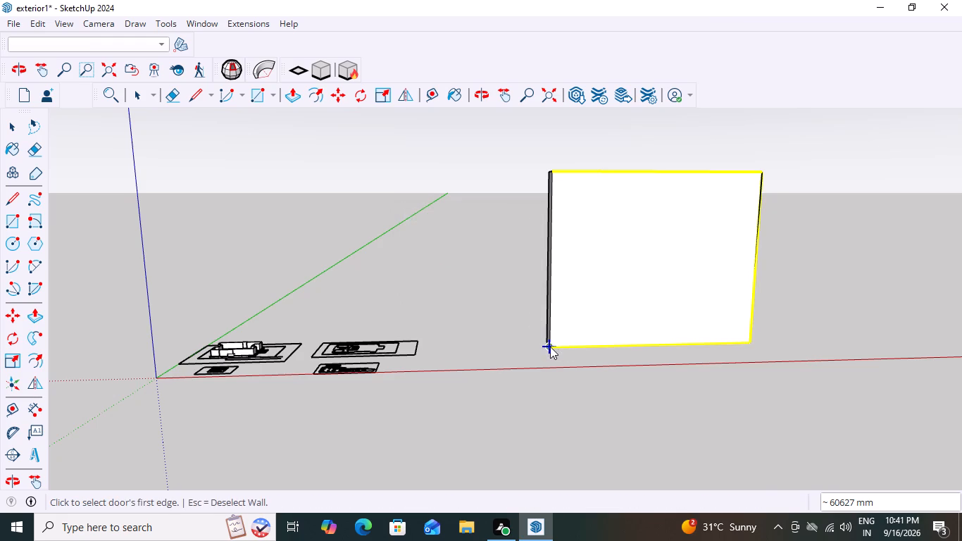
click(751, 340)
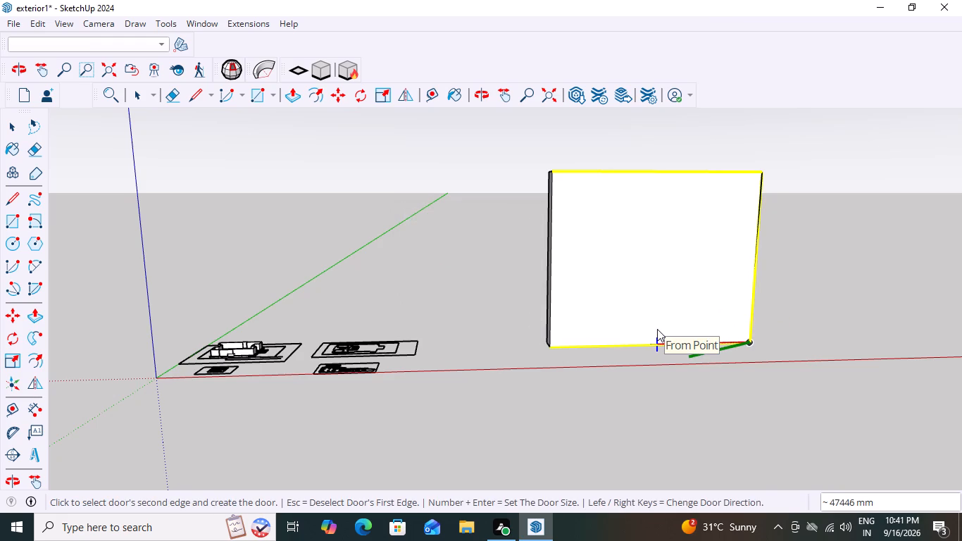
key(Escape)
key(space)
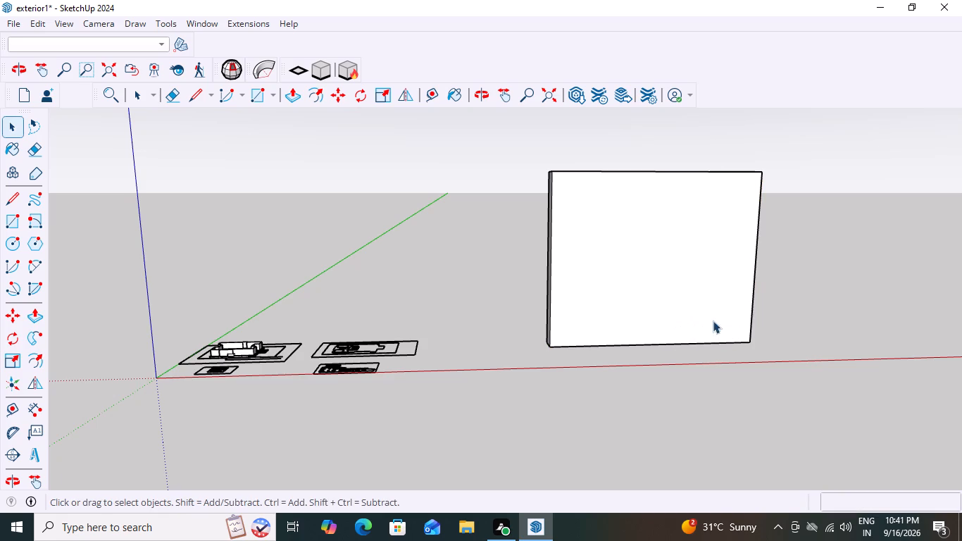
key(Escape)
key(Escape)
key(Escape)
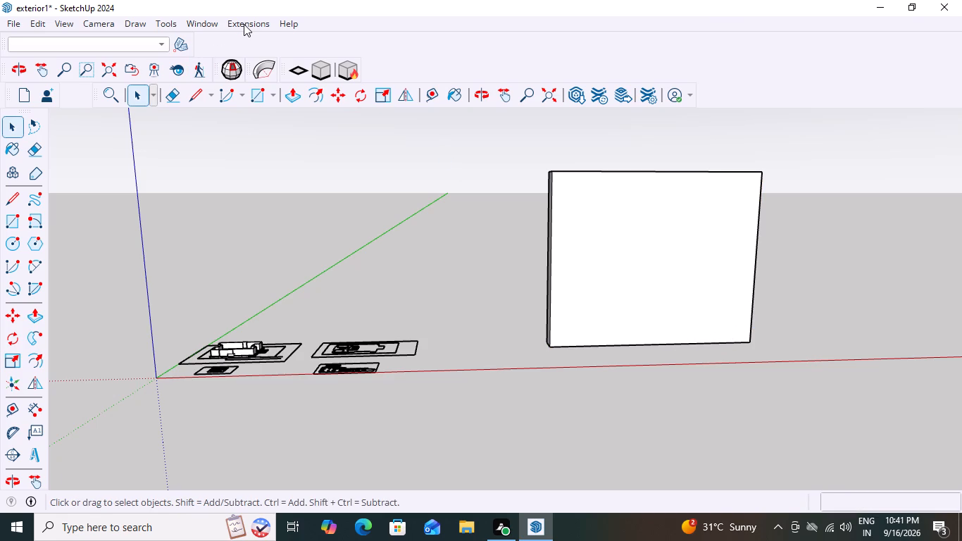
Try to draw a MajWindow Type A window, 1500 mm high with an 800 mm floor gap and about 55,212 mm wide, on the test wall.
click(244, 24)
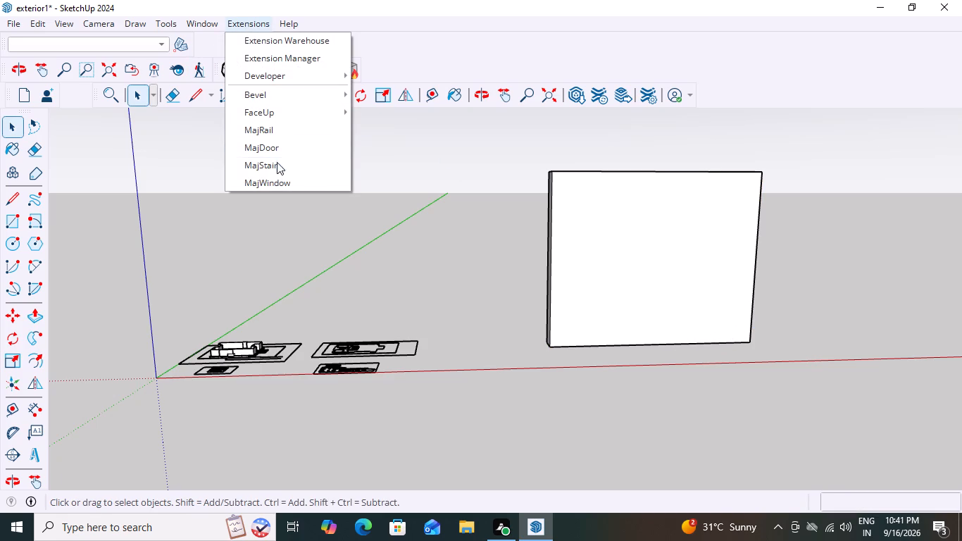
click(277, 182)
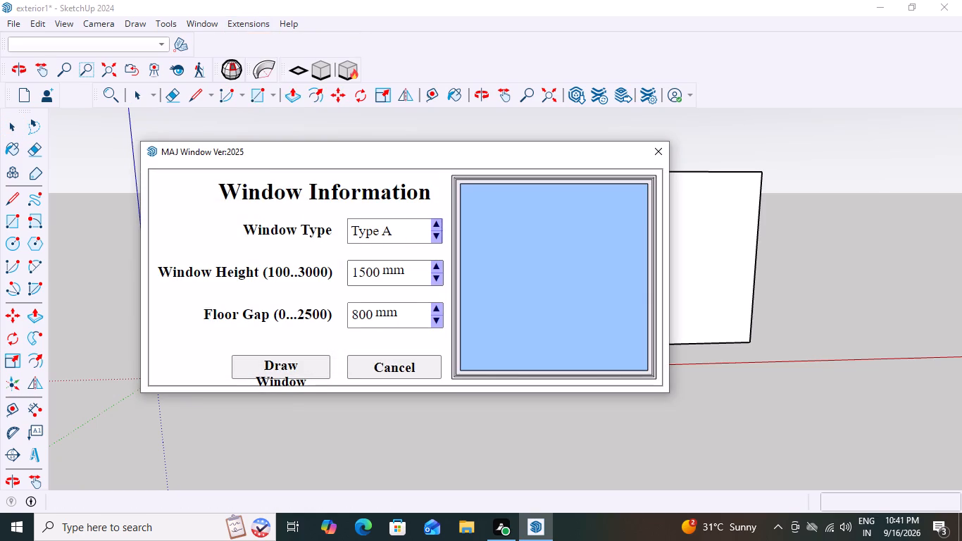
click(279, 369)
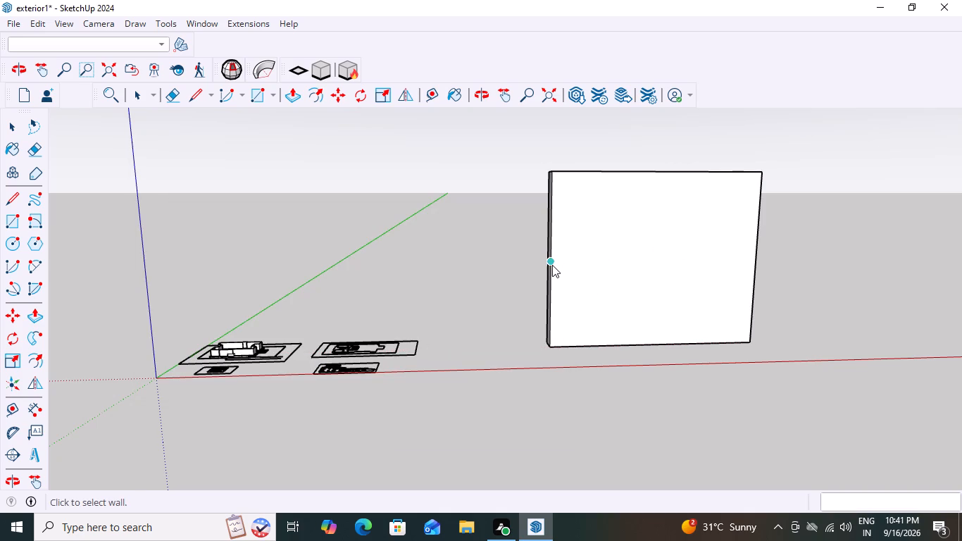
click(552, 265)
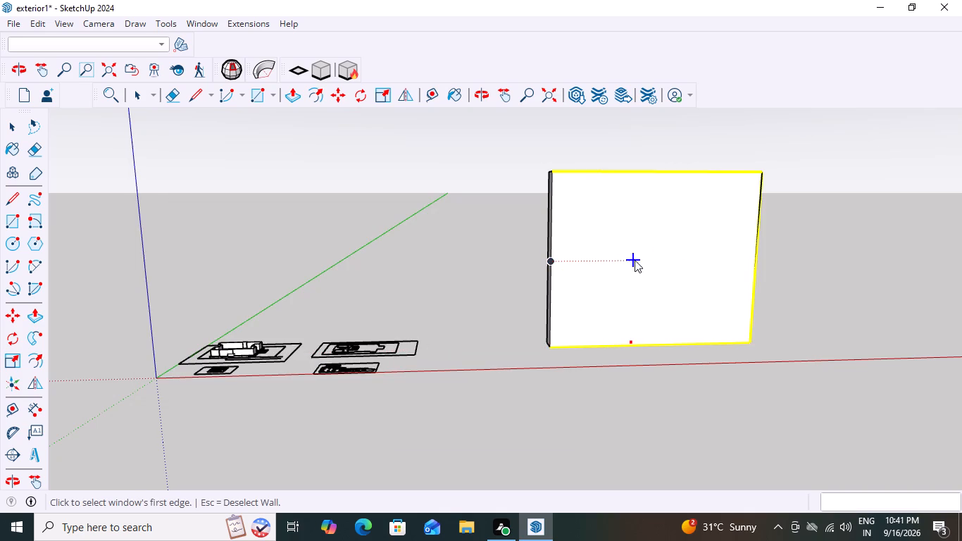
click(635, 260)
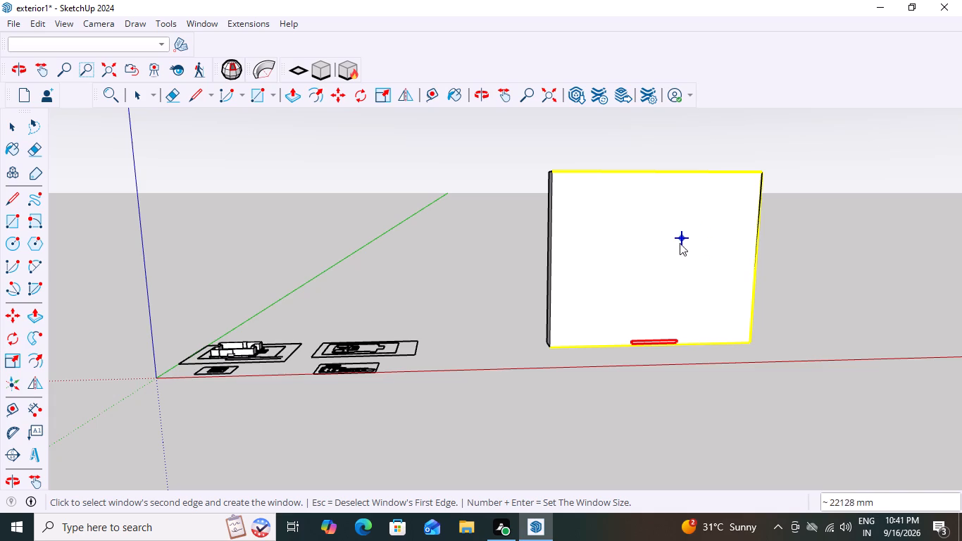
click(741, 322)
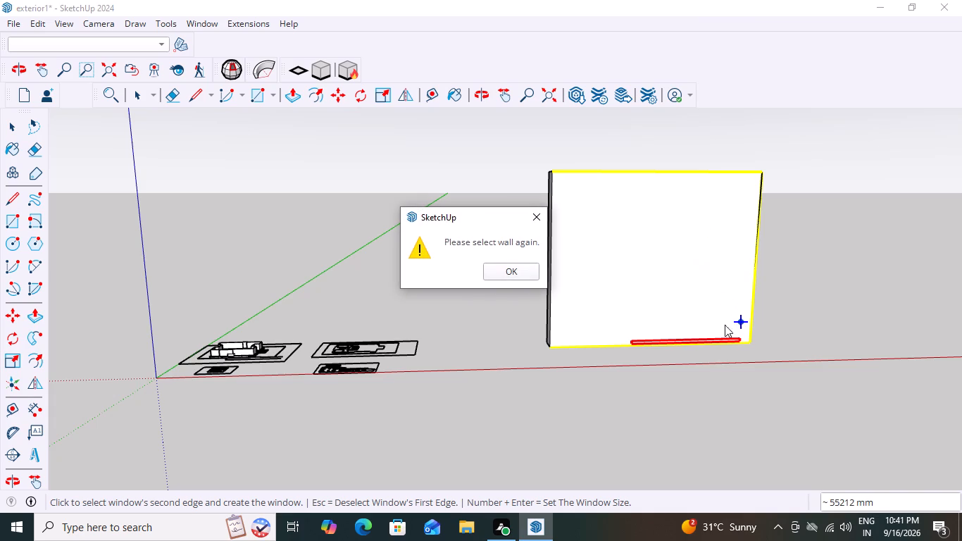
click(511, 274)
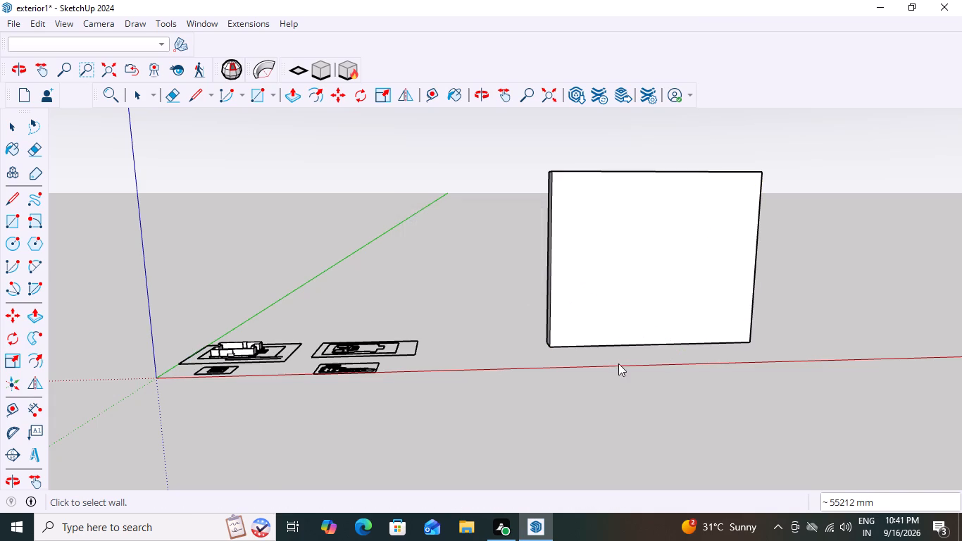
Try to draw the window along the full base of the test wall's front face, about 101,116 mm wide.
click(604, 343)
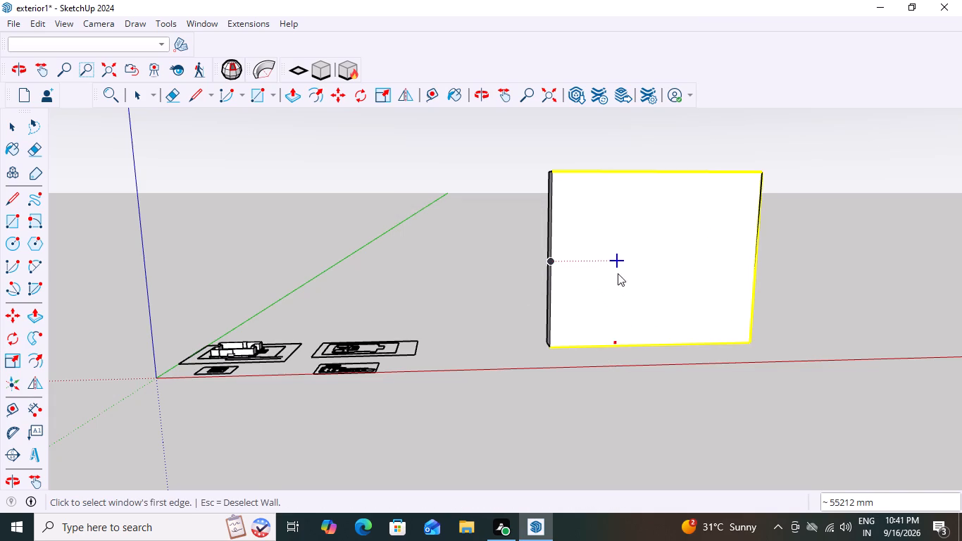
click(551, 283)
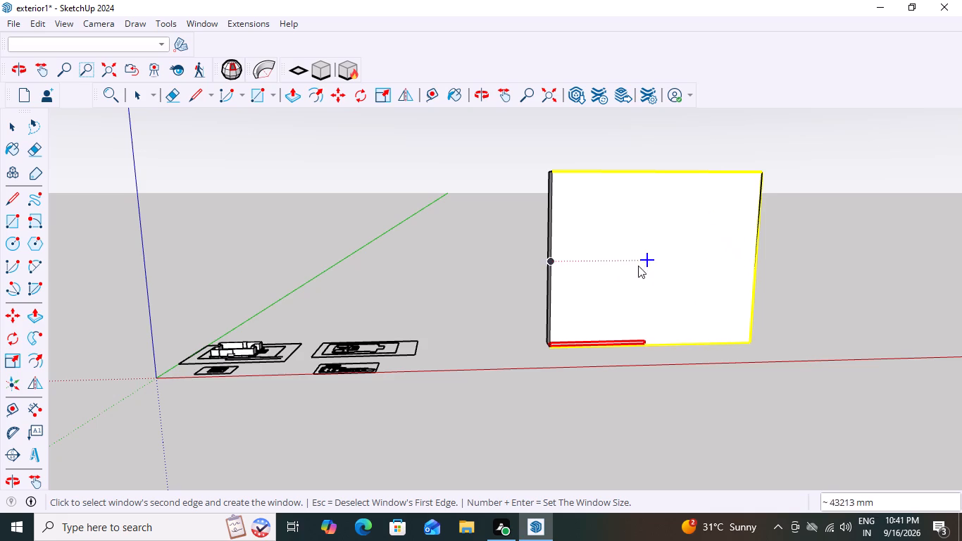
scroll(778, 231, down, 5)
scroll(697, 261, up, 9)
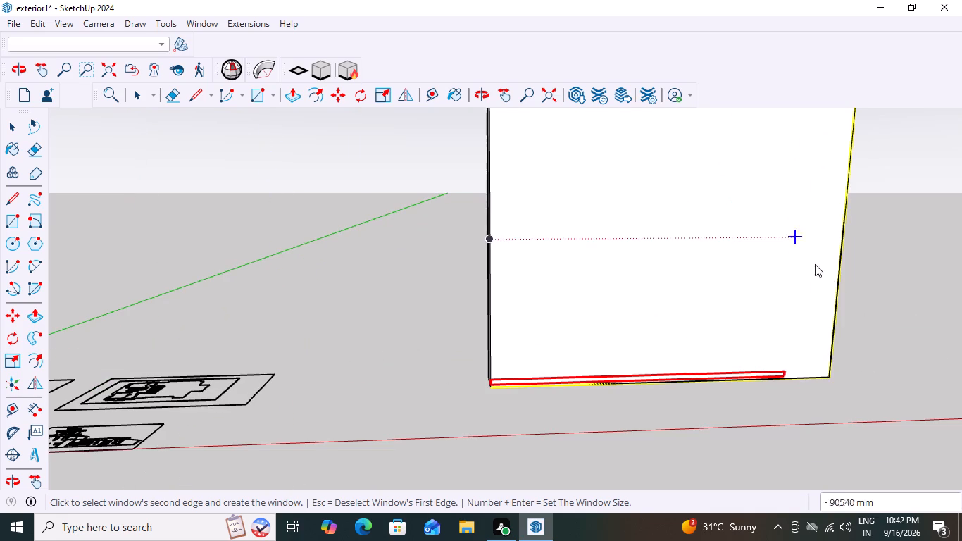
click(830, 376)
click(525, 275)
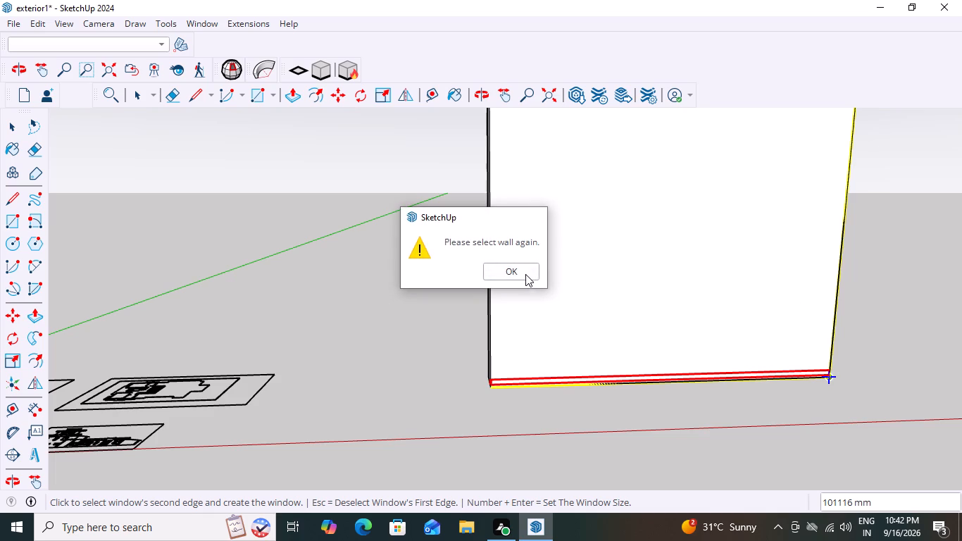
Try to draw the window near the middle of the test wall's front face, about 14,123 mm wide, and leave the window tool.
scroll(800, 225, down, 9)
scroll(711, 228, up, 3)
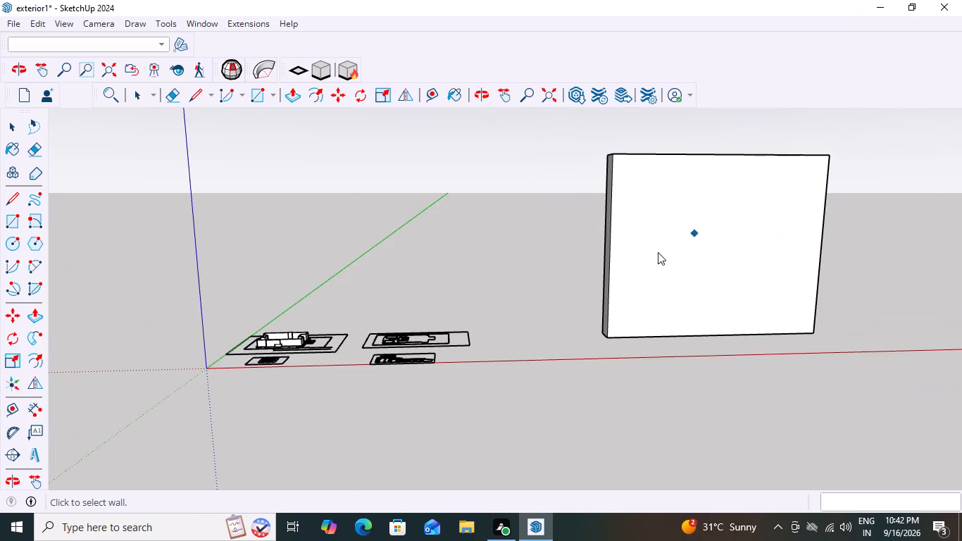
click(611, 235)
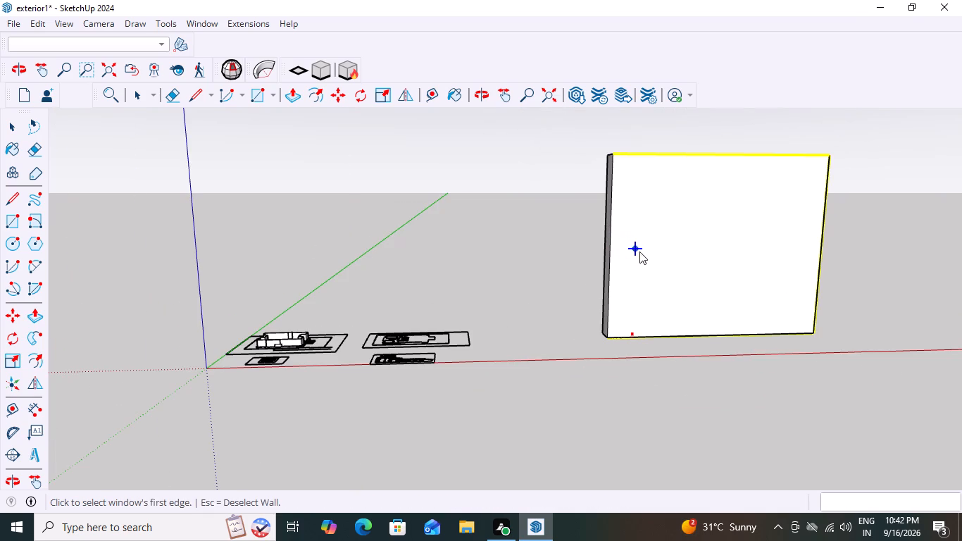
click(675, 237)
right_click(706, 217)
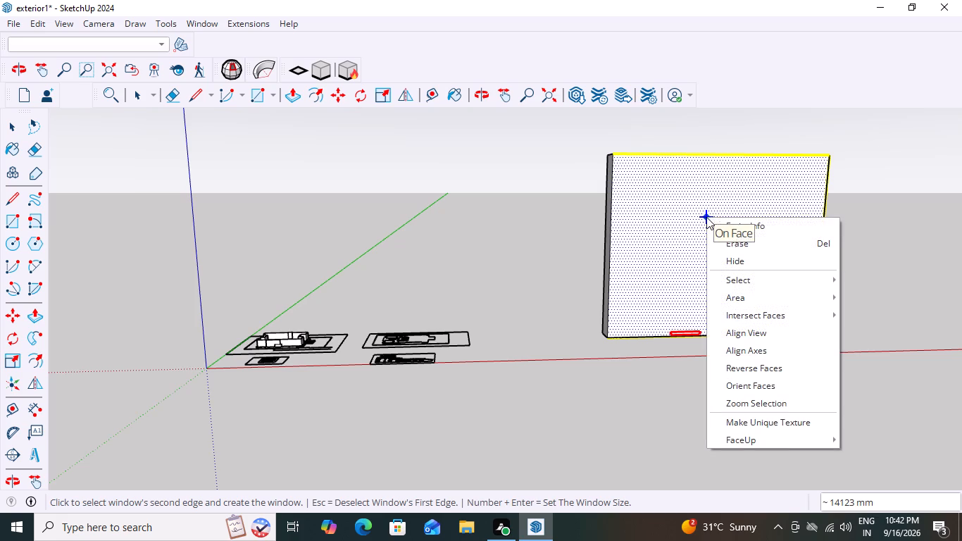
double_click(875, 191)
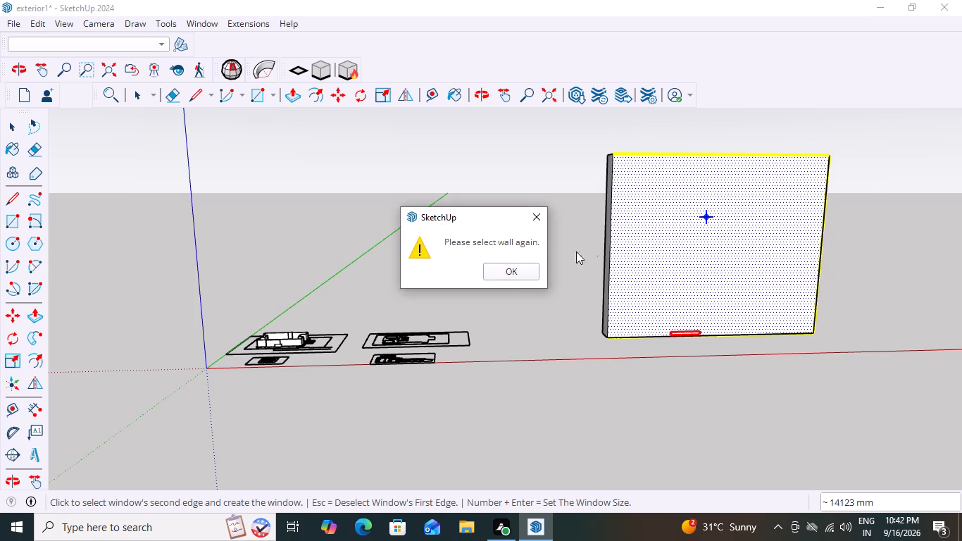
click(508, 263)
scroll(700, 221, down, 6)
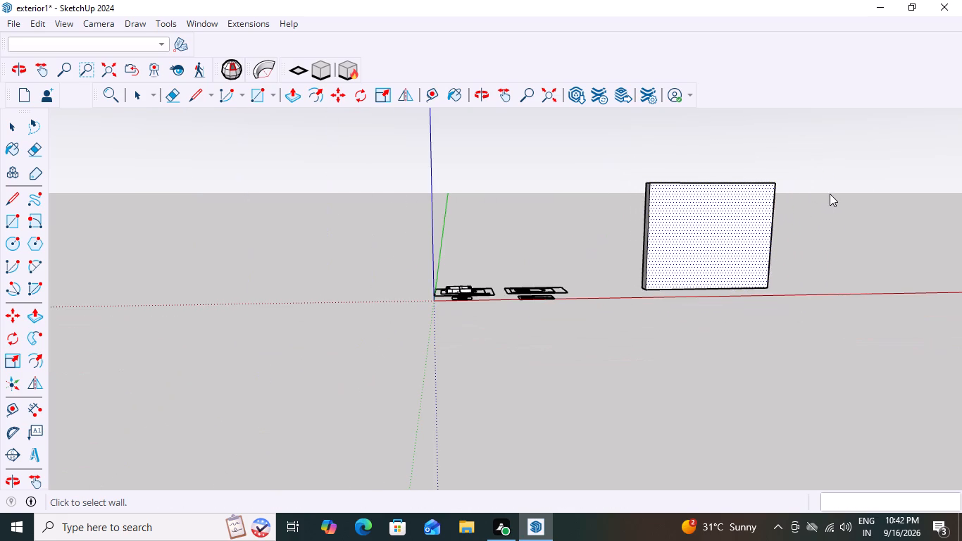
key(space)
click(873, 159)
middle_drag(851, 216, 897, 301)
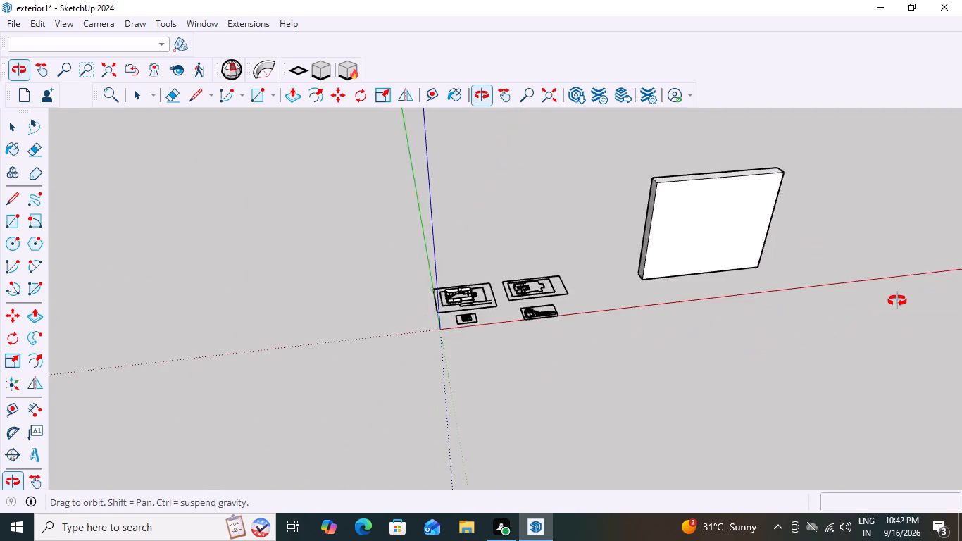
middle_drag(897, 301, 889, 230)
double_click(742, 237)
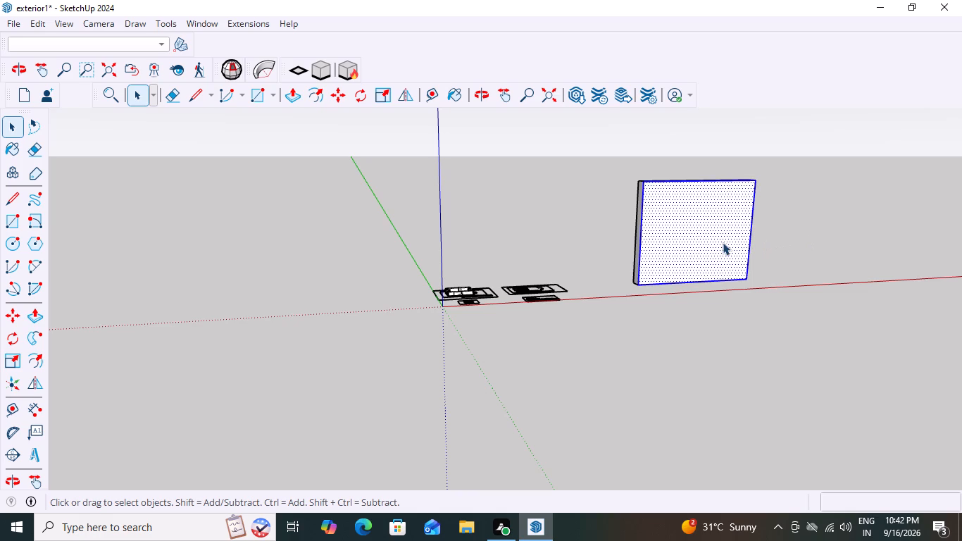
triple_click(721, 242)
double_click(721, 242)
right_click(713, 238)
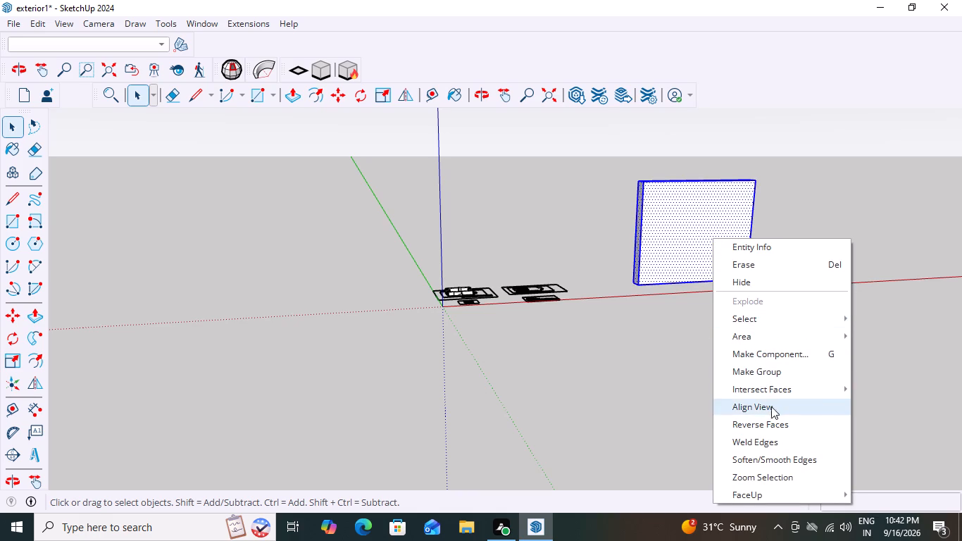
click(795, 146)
Group the test wall's front face together with its bounding edges.
middle_drag(804, 242, 755, 275)
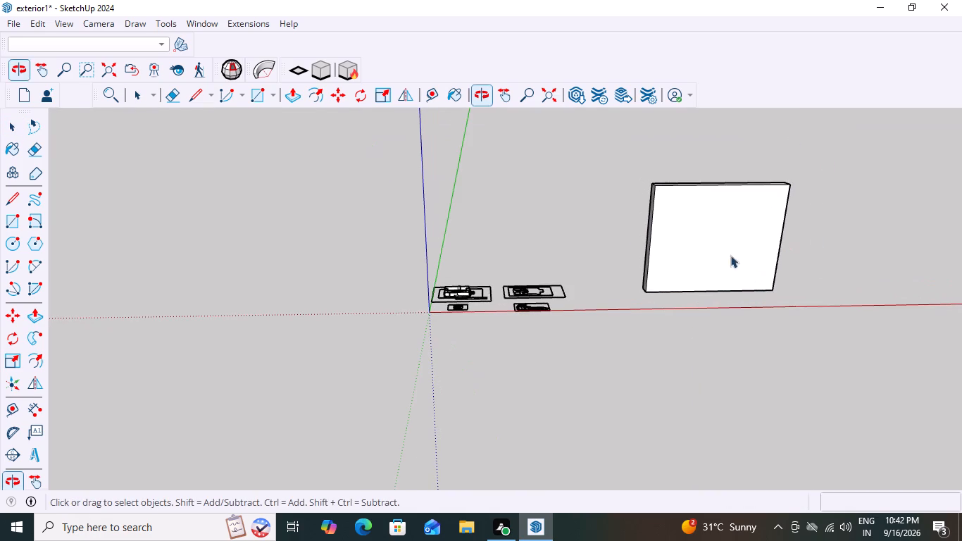
click(682, 225)
double_click(900, 193)
middle_drag(896, 222, 815, 176)
scroll(829, 226, up, 2)
triple_click(763, 240)
double_click(762, 240)
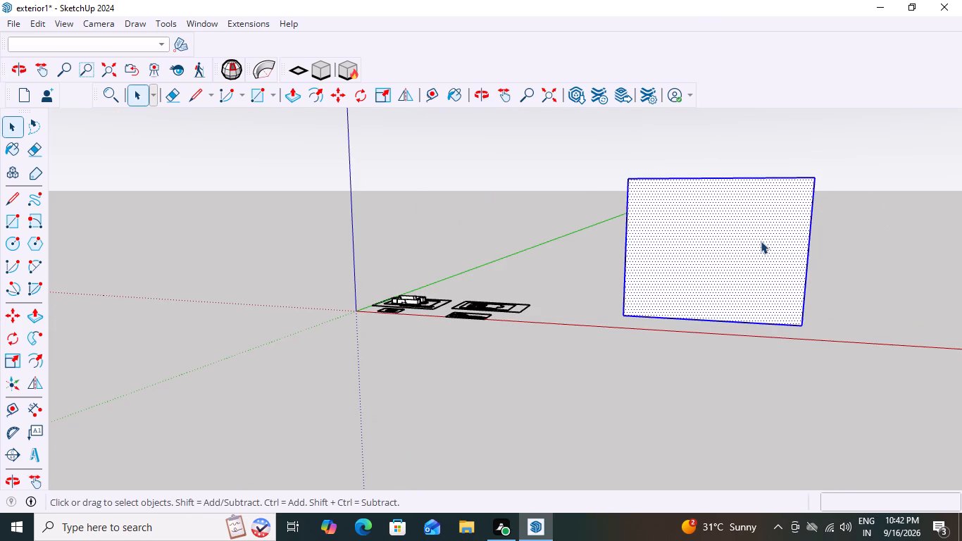
right_click(761, 241)
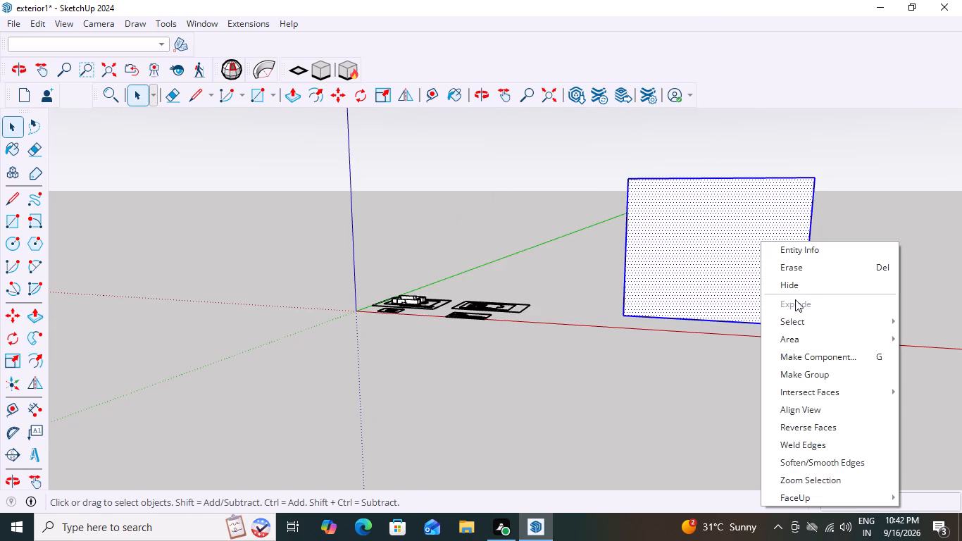
click(819, 375)
Examine the test wall from several angles and check which parts of it belong to the new group.
scroll(830, 364, down, 2)
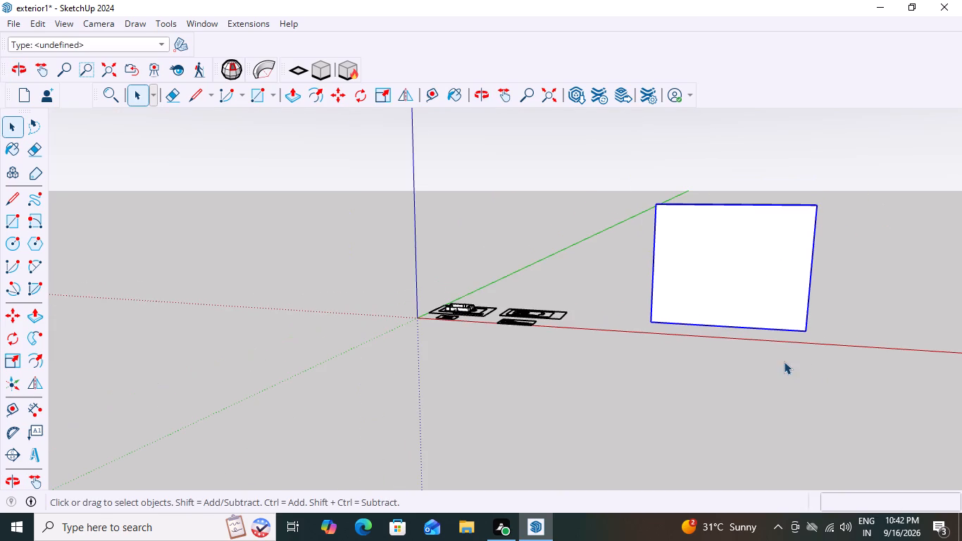
middle_drag(774, 359, 868, 375)
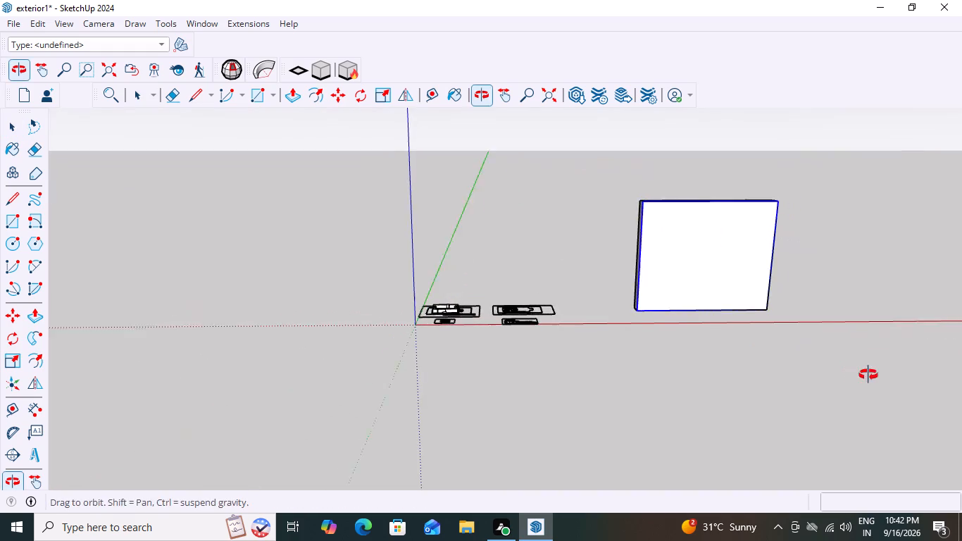
middle_drag(868, 375, 879, 373)
scroll(627, 251, up, 2)
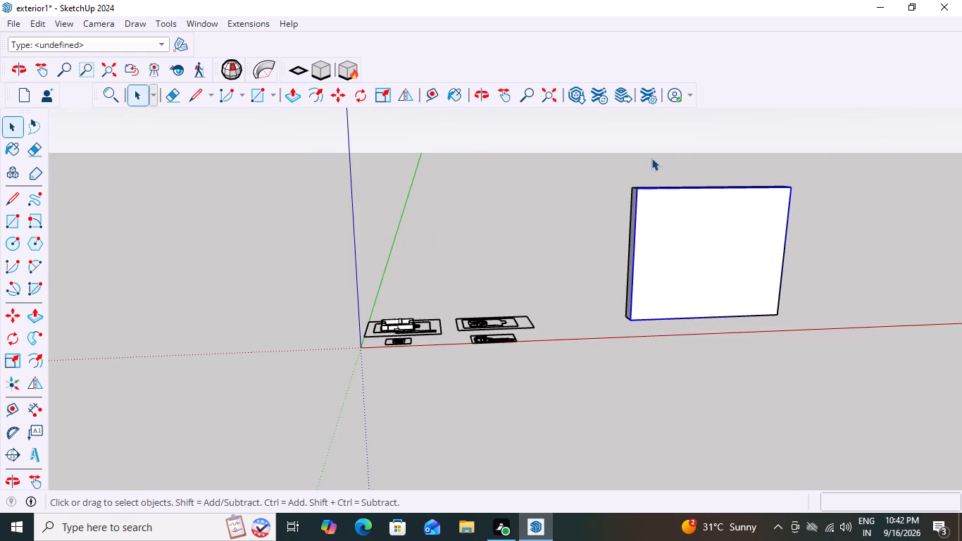
middle_drag(688, 173, 672, 279)
scroll(672, 279, up, 1)
click(666, 176)
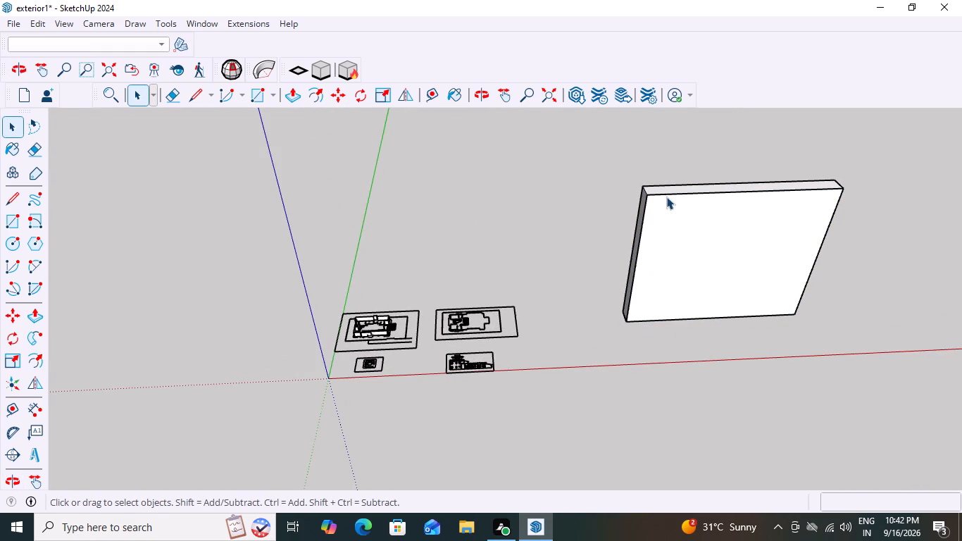
click(668, 188)
triple_click(668, 188)
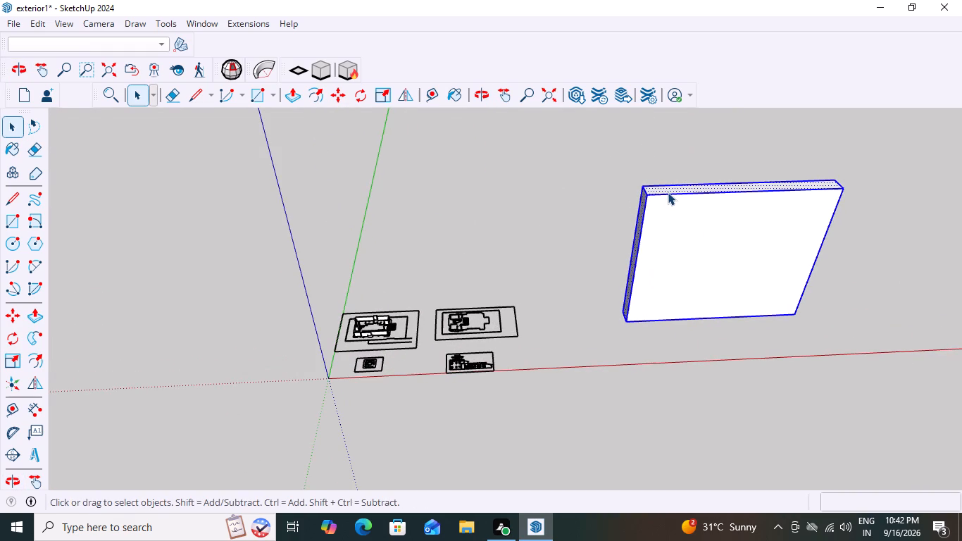
right_click(668, 198)
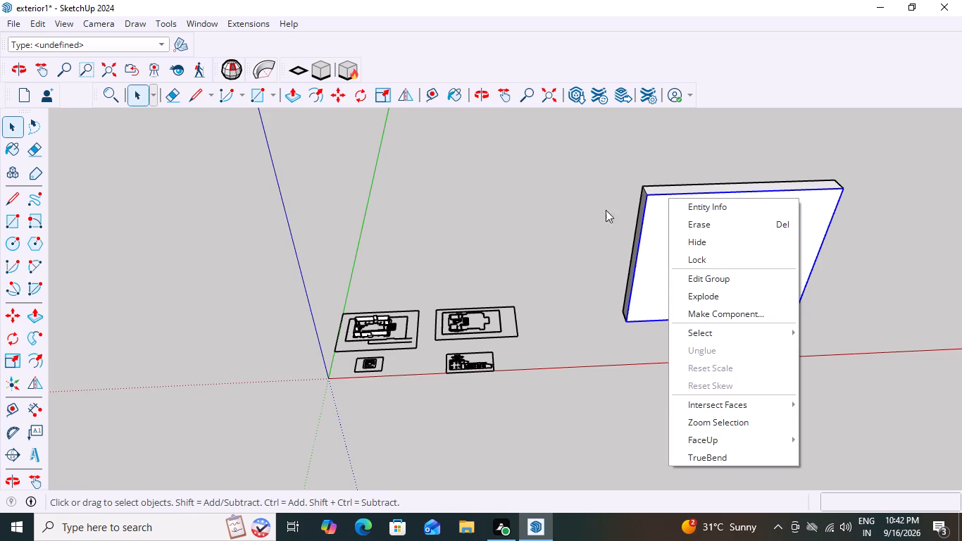
click(630, 165)
middle_drag(635, 149, 638, 87)
middle_click(638, 87)
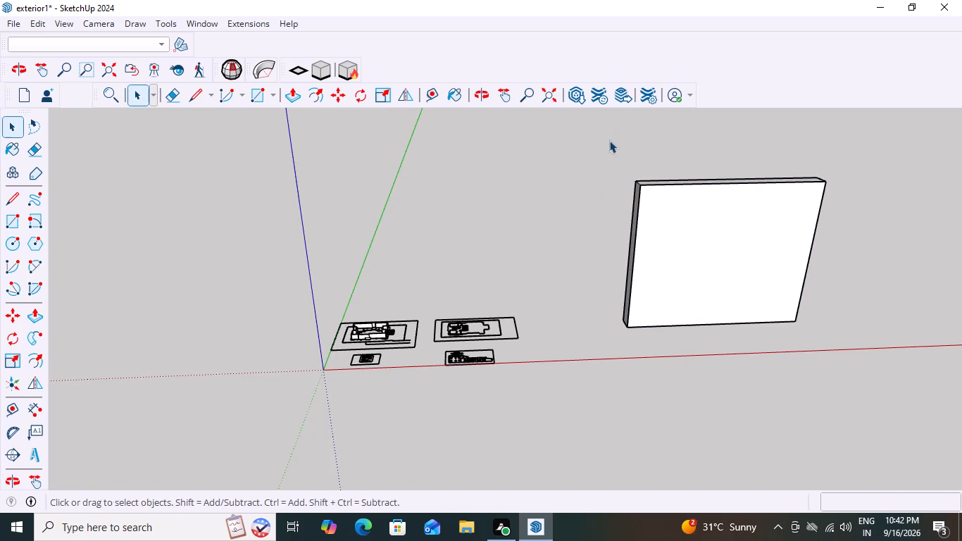
Open the MajWindow settings and browse the window types and their previews, ending on Type B.
click(254, 23)
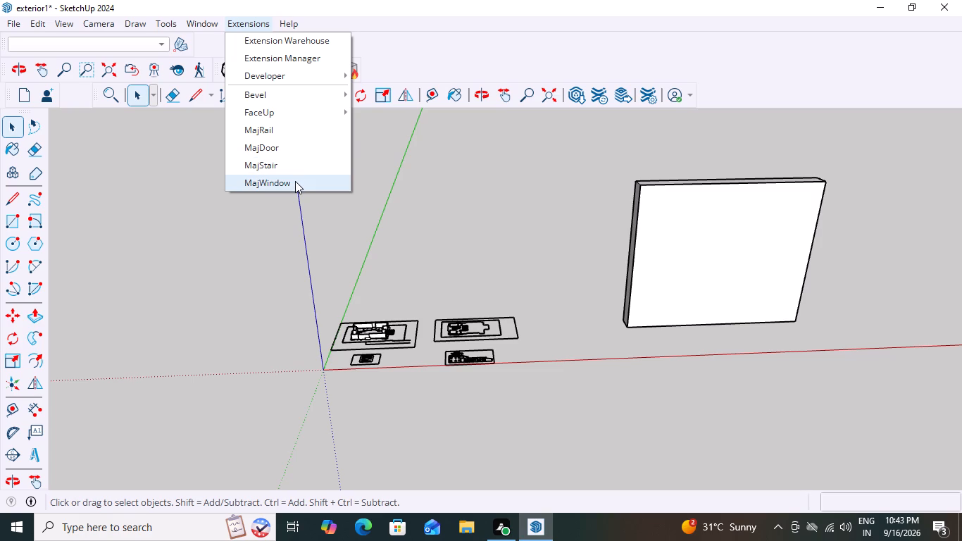
click(294, 182)
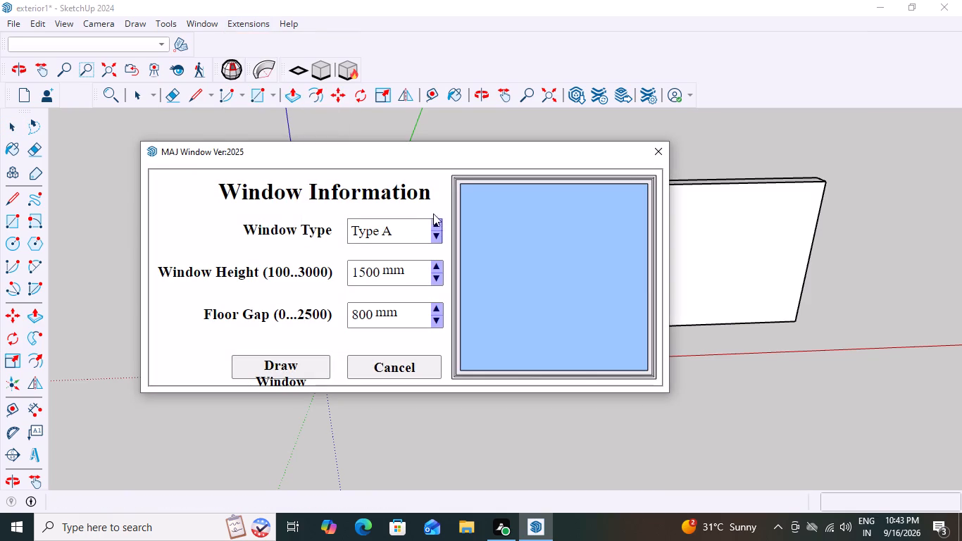
click(433, 223)
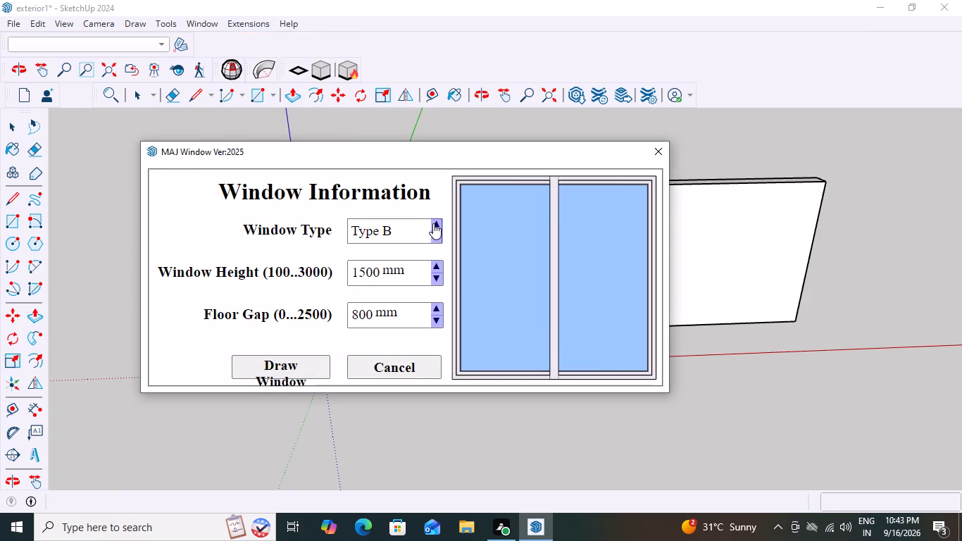
click(433, 223)
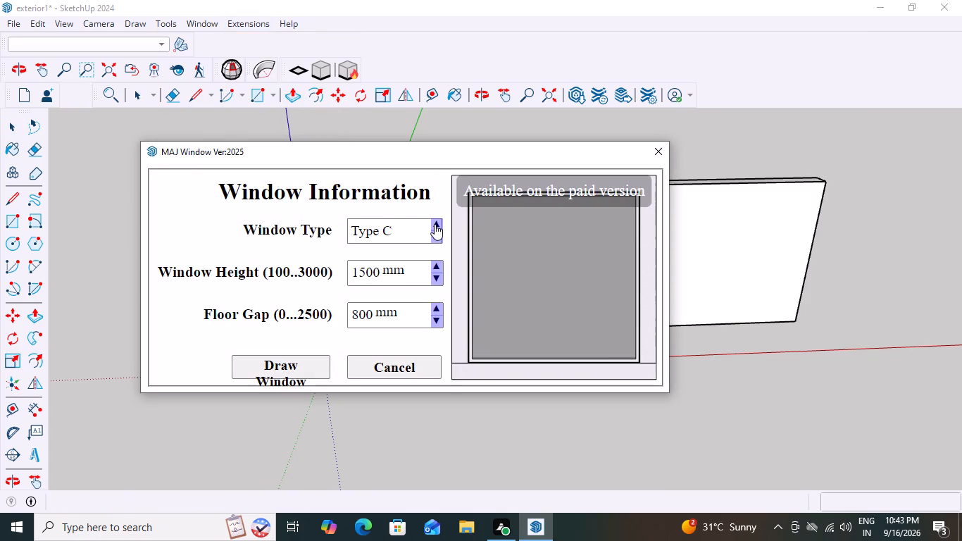
click(435, 224)
click(435, 235)
click(435, 235)
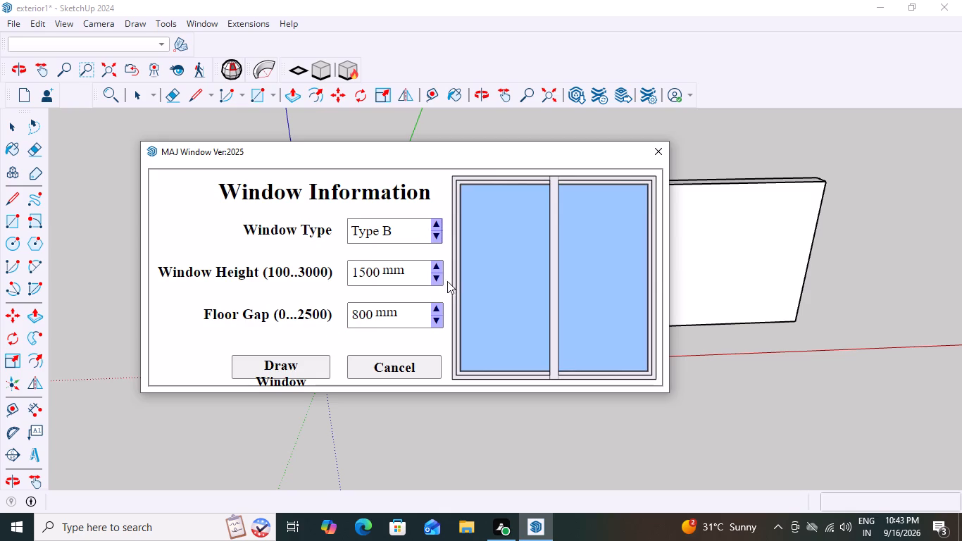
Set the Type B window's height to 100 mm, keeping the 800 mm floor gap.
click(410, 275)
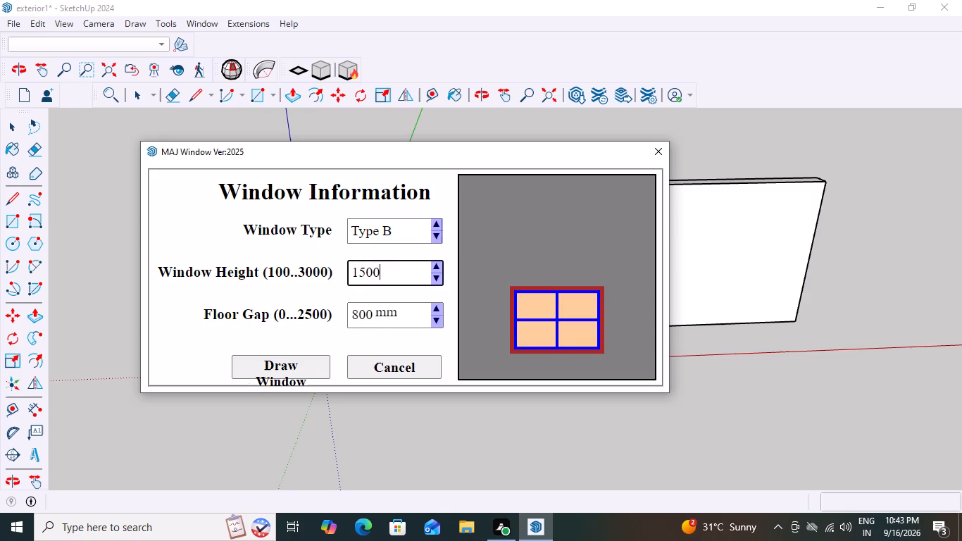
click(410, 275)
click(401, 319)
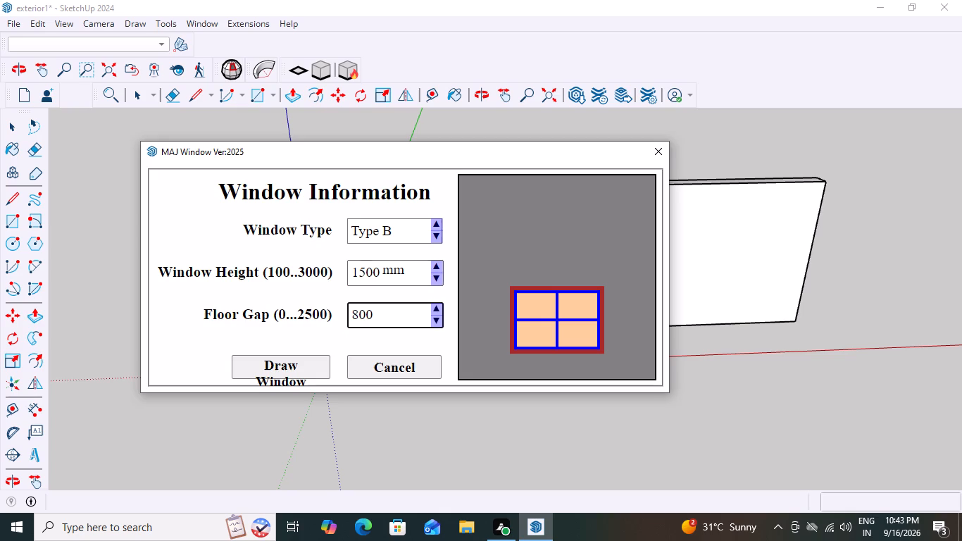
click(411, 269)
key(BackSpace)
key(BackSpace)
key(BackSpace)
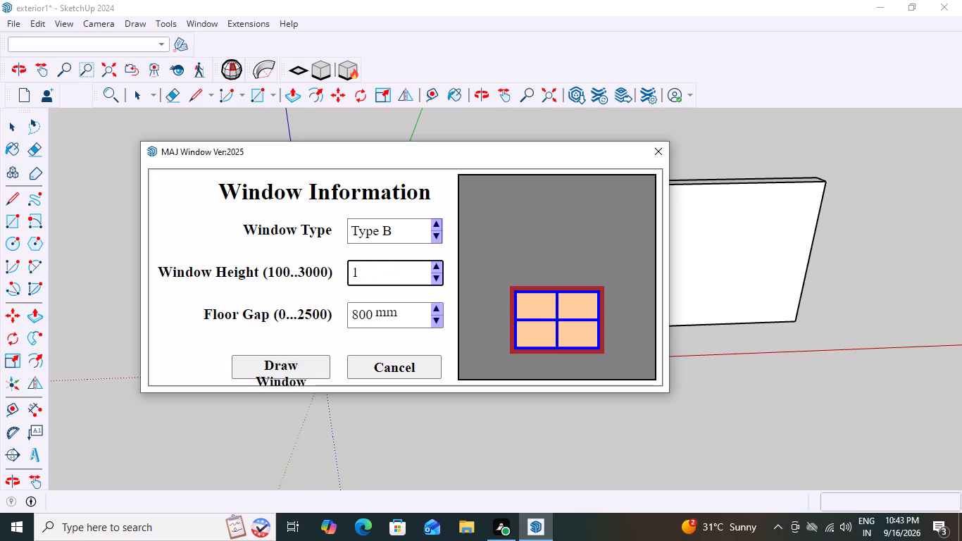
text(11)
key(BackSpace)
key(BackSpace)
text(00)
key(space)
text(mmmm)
Set the Type B window's height to 1500 mm and keep its floor gap at 800 mm.
click(385, 277)
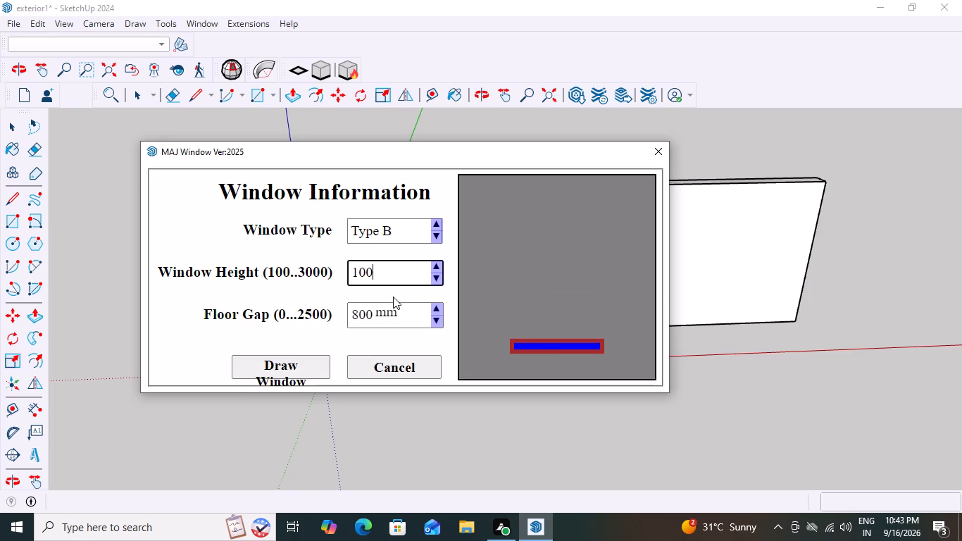
key(BackSpace)
key(BackSpace)
key(BackSpace)
key(1)
key(5)
text(00)
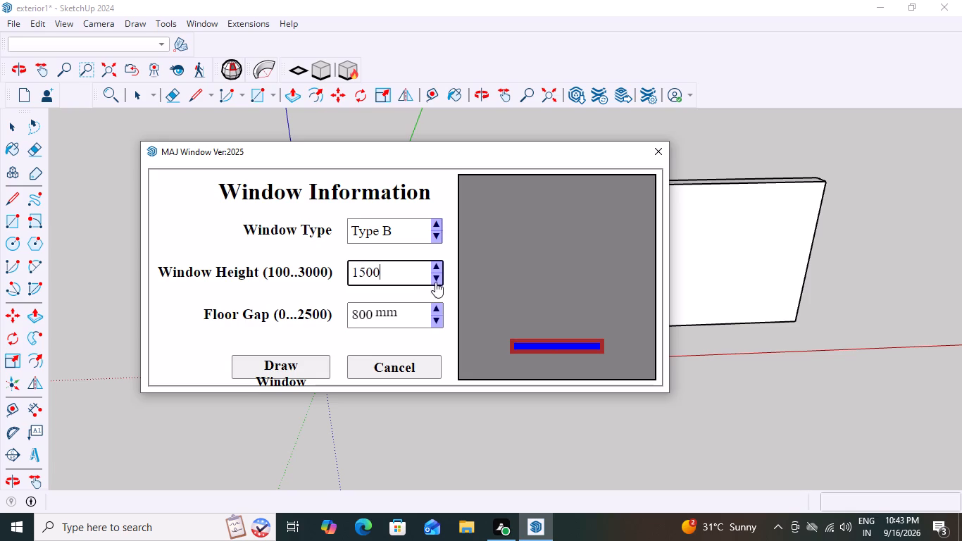
click(439, 278)
click(439, 278)
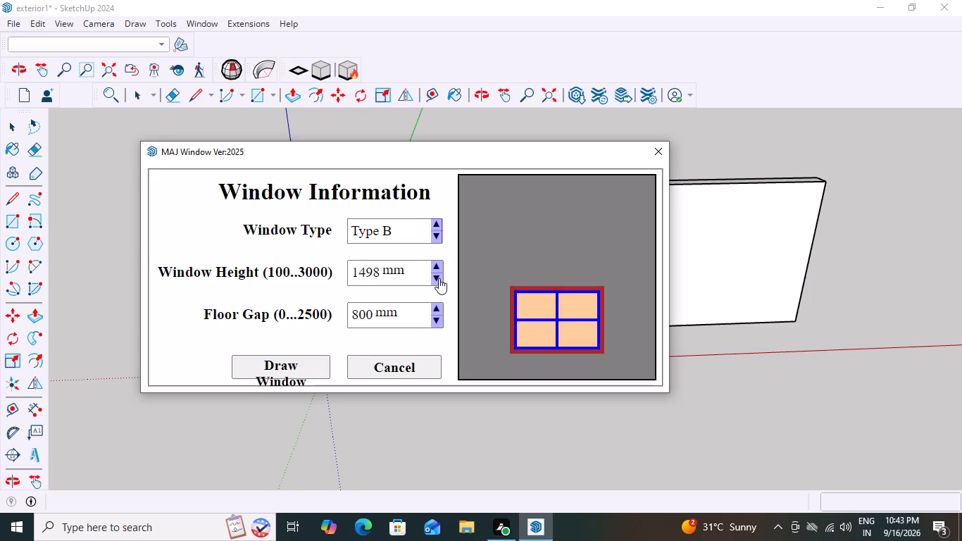
click(434, 268)
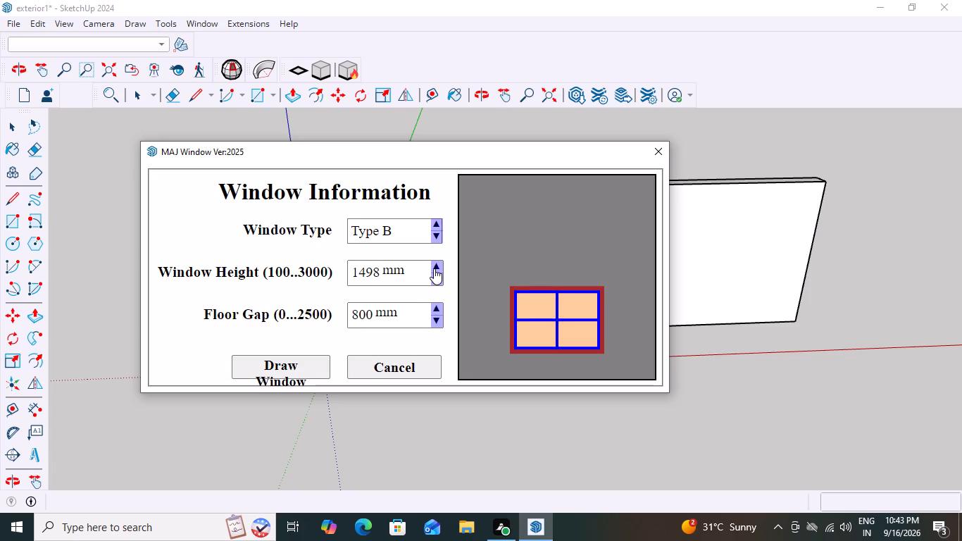
click(435, 268)
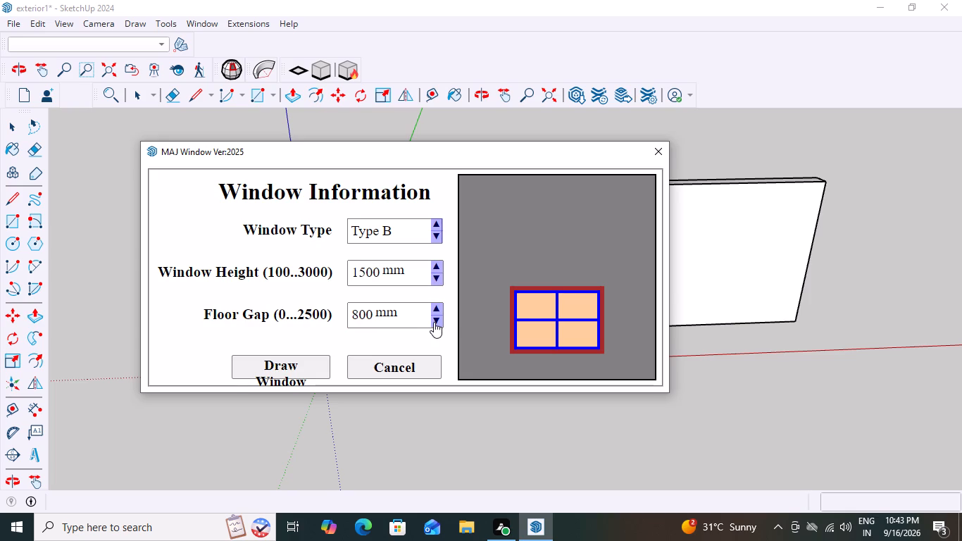
click(434, 322)
click(439, 309)
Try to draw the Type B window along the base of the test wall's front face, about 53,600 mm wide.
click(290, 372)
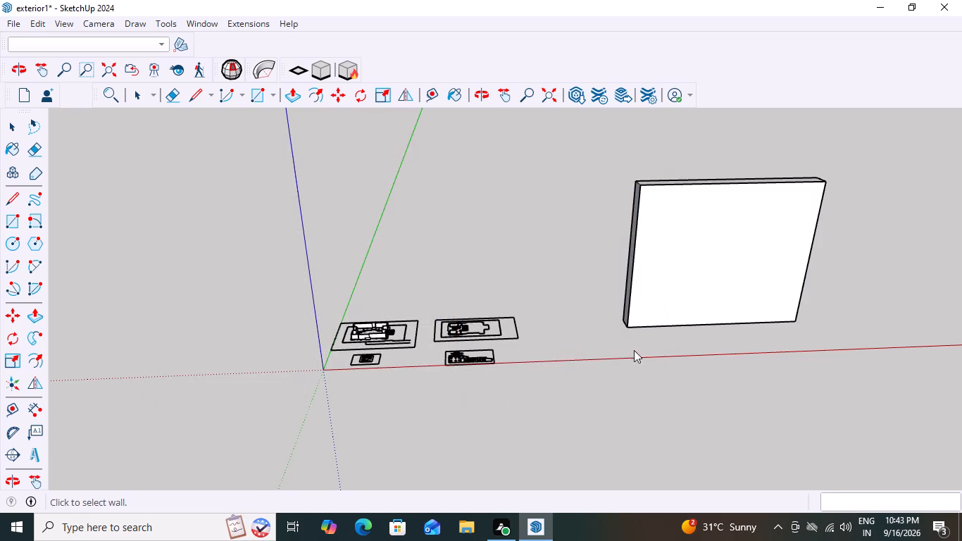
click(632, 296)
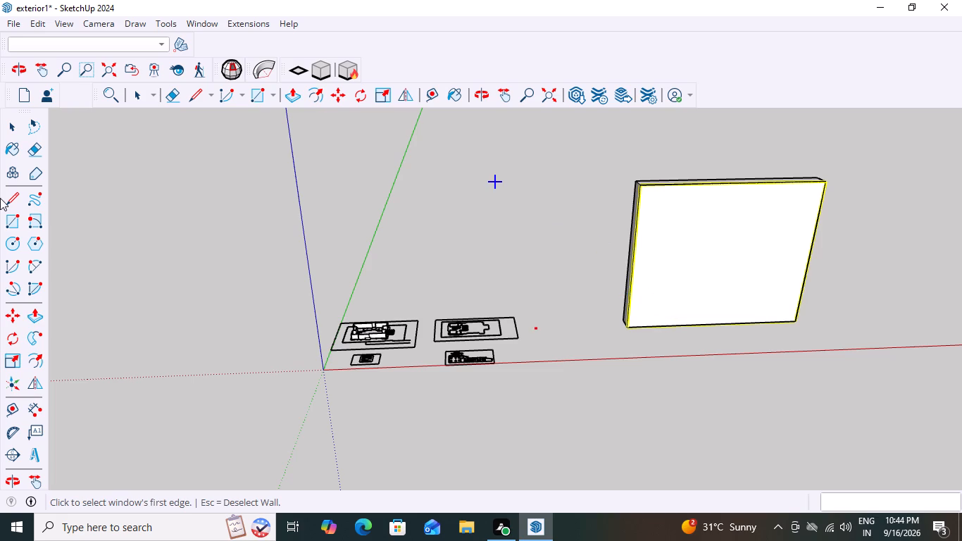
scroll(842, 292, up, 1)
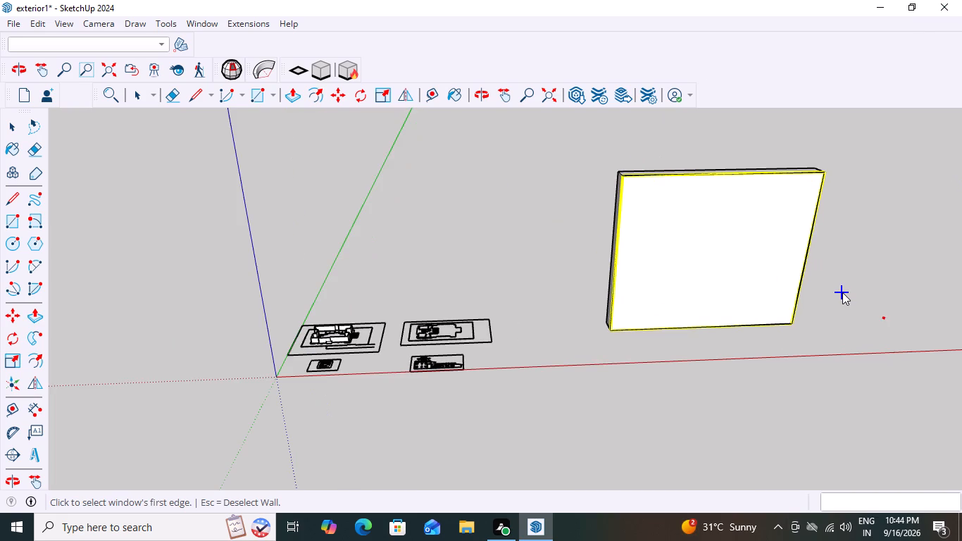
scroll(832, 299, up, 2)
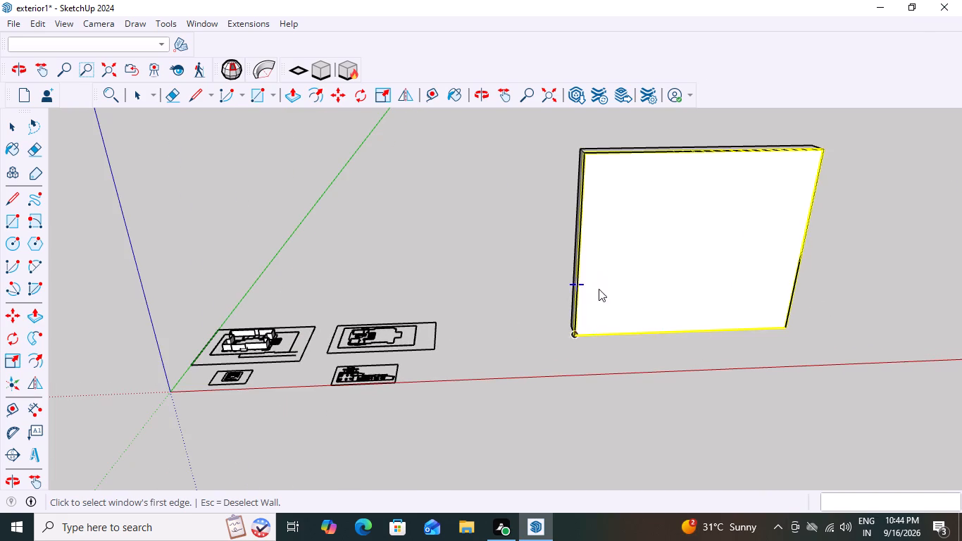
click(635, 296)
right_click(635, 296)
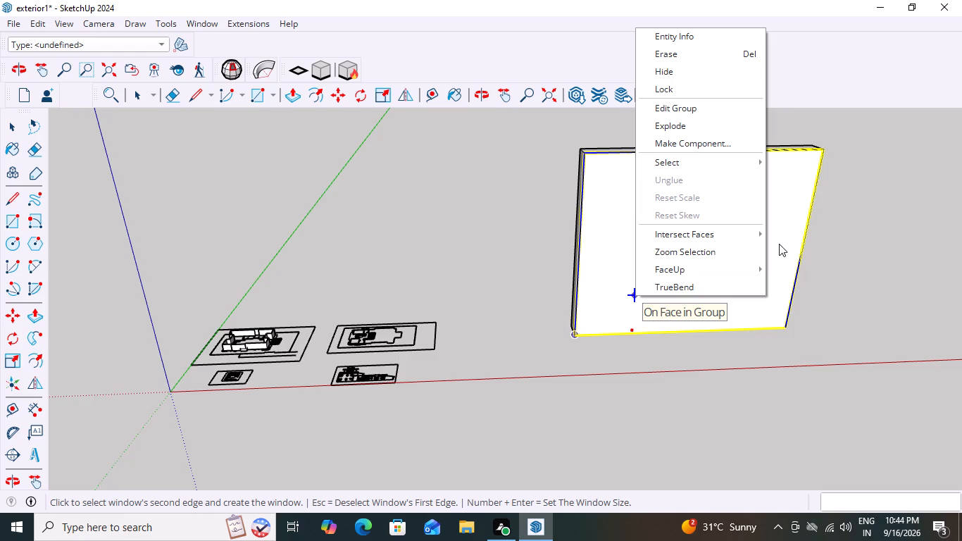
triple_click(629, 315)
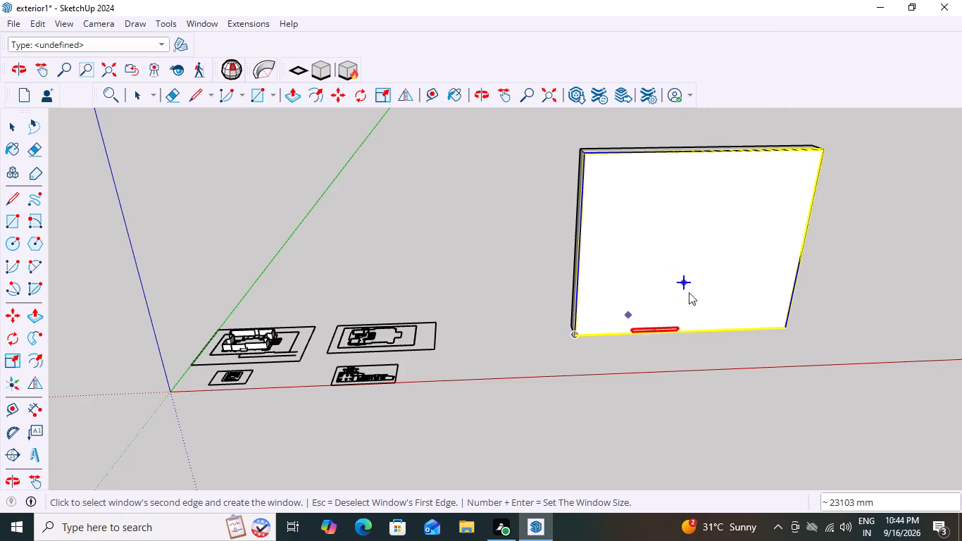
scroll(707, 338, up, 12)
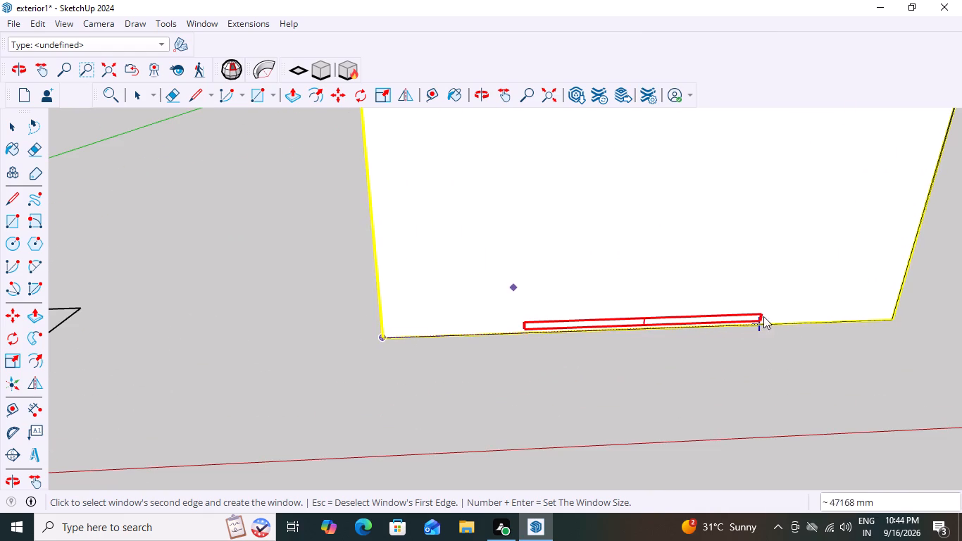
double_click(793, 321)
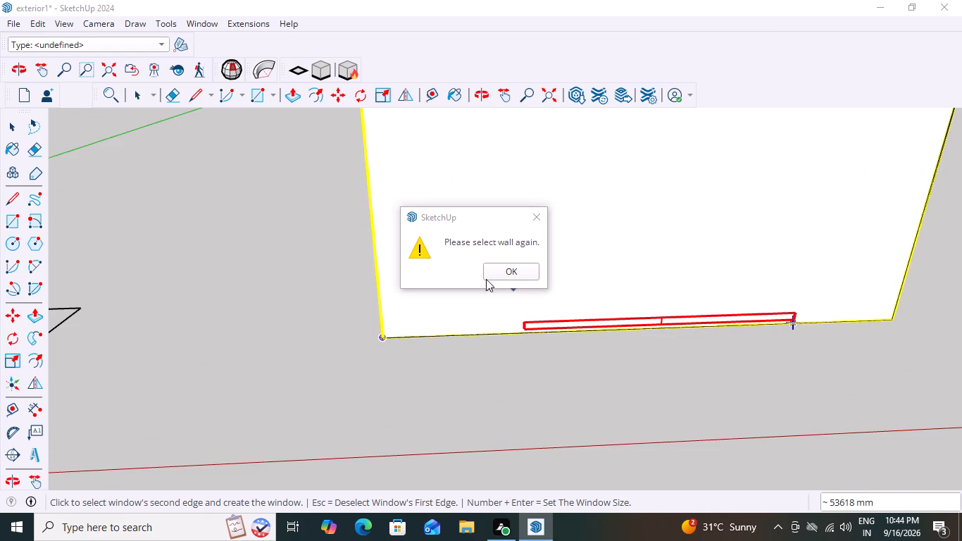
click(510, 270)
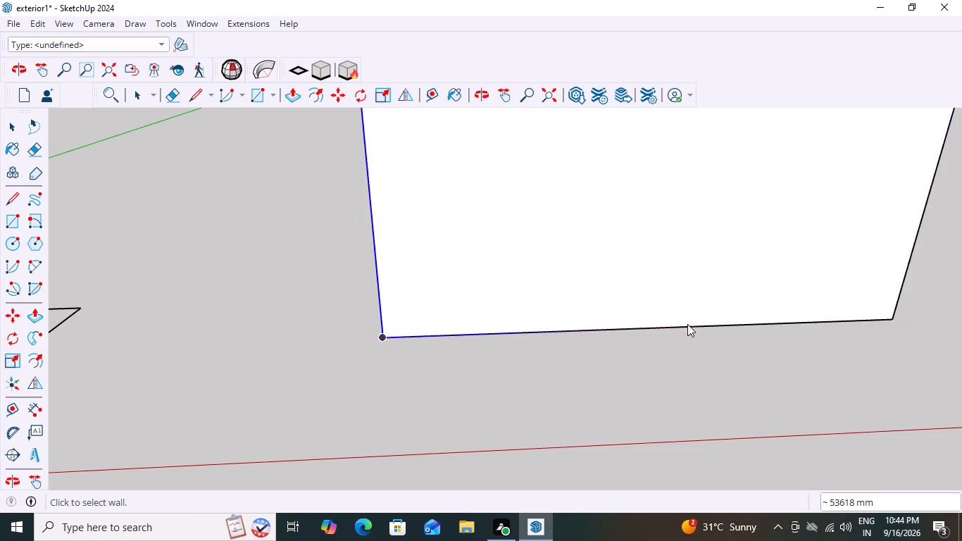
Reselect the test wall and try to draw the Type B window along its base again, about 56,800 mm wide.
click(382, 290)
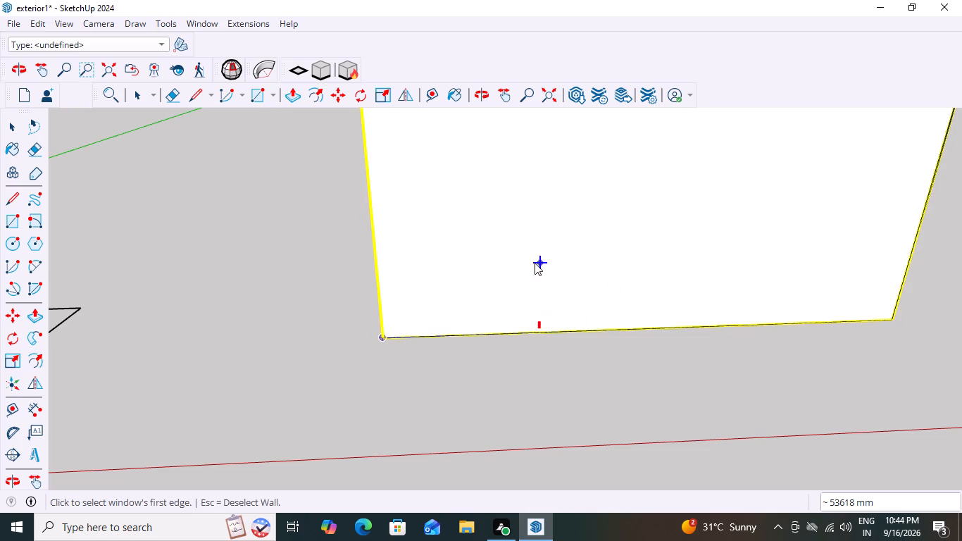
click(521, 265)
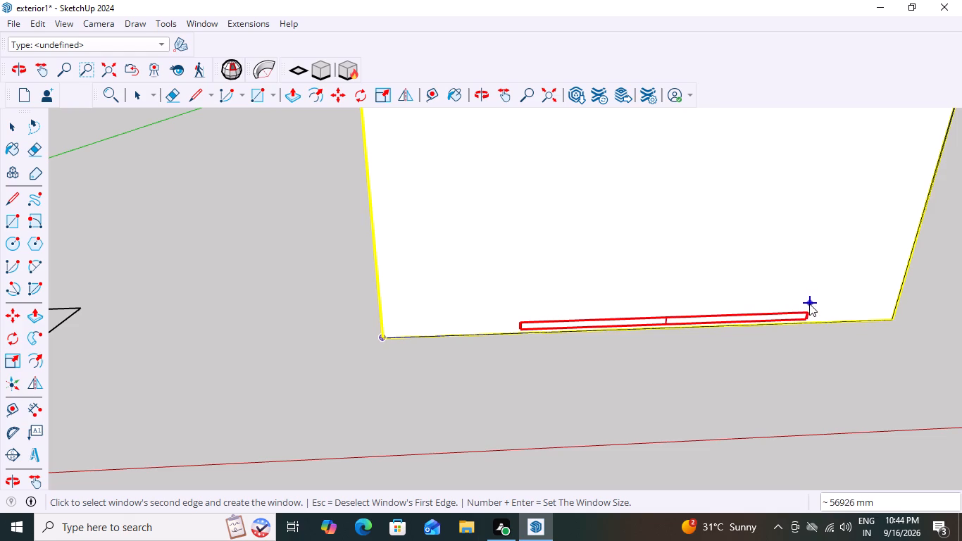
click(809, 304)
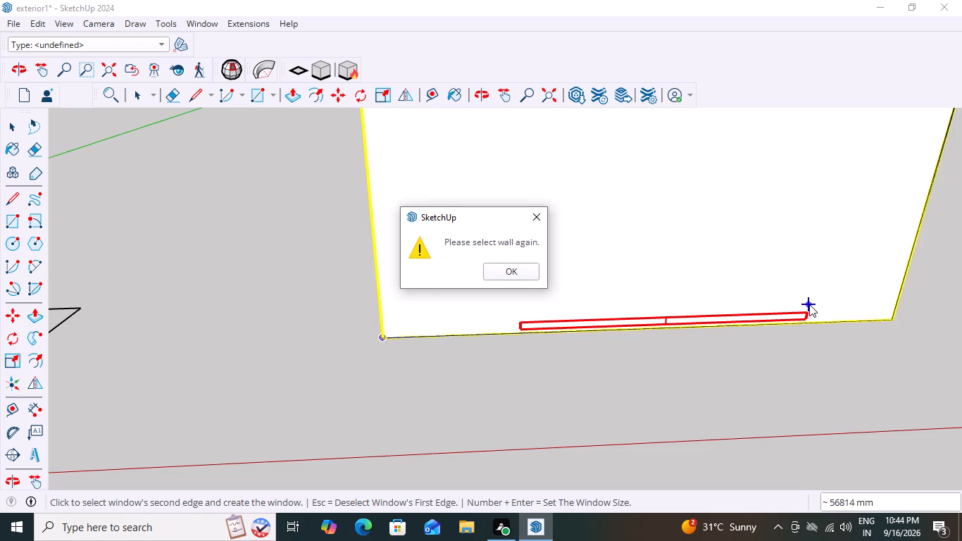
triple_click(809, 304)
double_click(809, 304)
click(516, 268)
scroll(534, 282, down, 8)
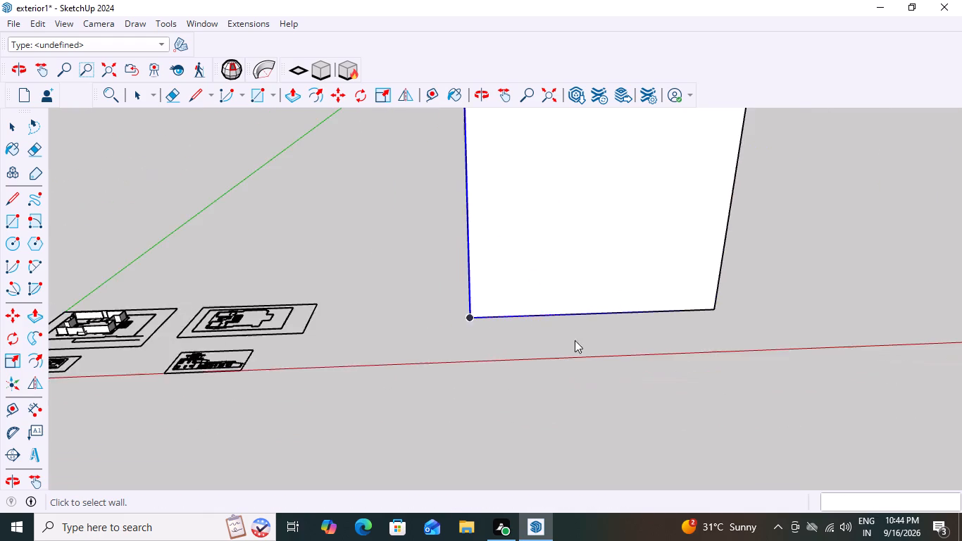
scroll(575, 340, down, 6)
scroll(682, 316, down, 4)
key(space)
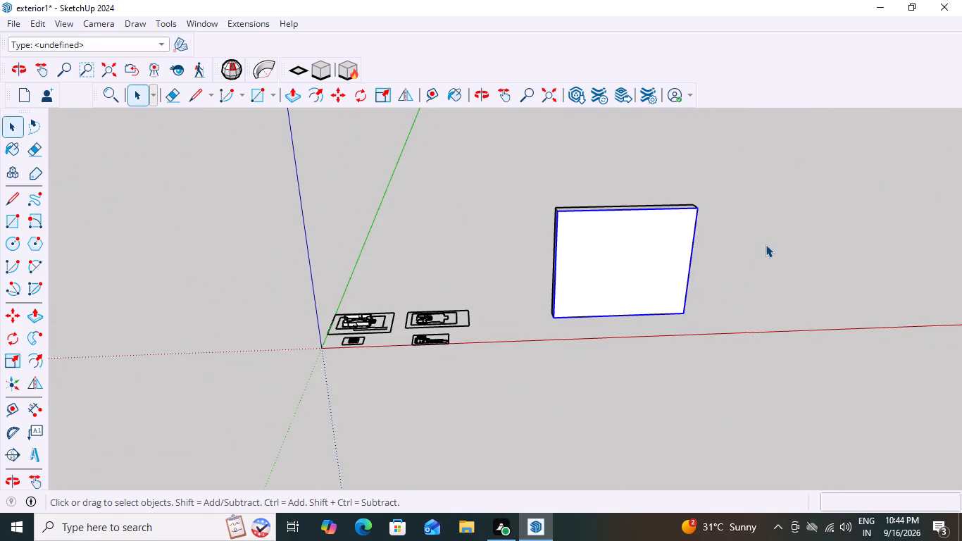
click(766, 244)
Examine the low box-shaped wall group projecting from the building's front, checking its inner geometry and the operations available for it.
middle_drag(382, 316, 479, 254)
middle_click(479, 254)
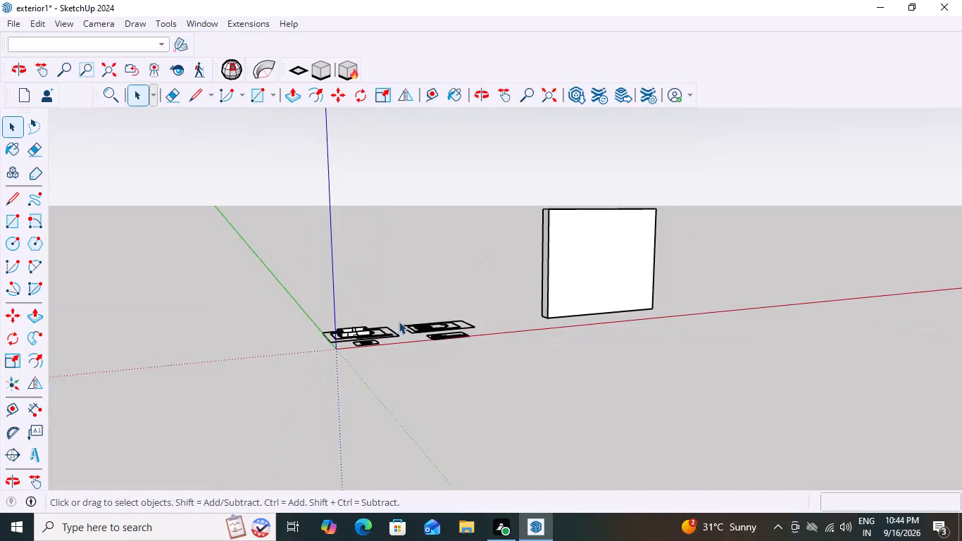
scroll(399, 321, up, 7)
middle_drag(393, 383, 367, 426)
scroll(306, 406, up, 9)
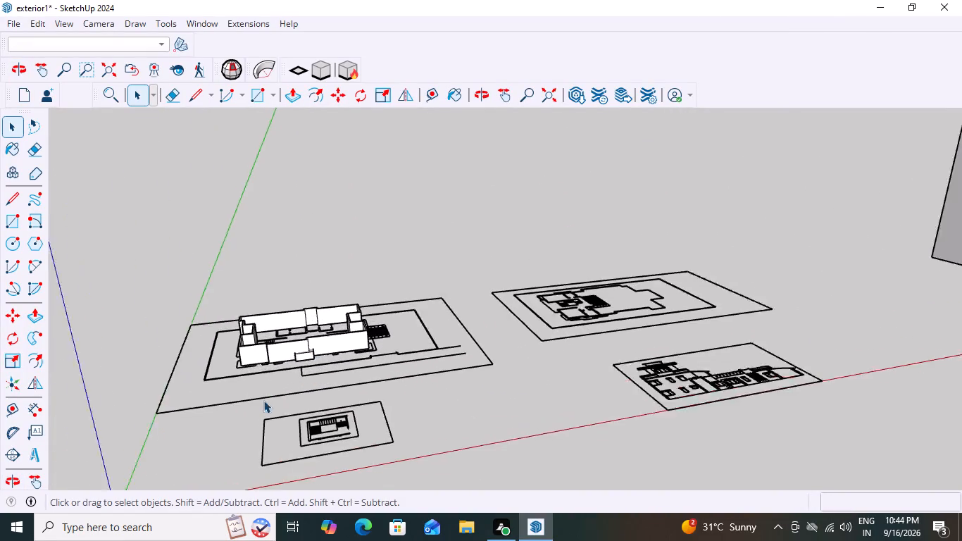
scroll(263, 400, up, 6)
scroll(326, 343, up, 8)
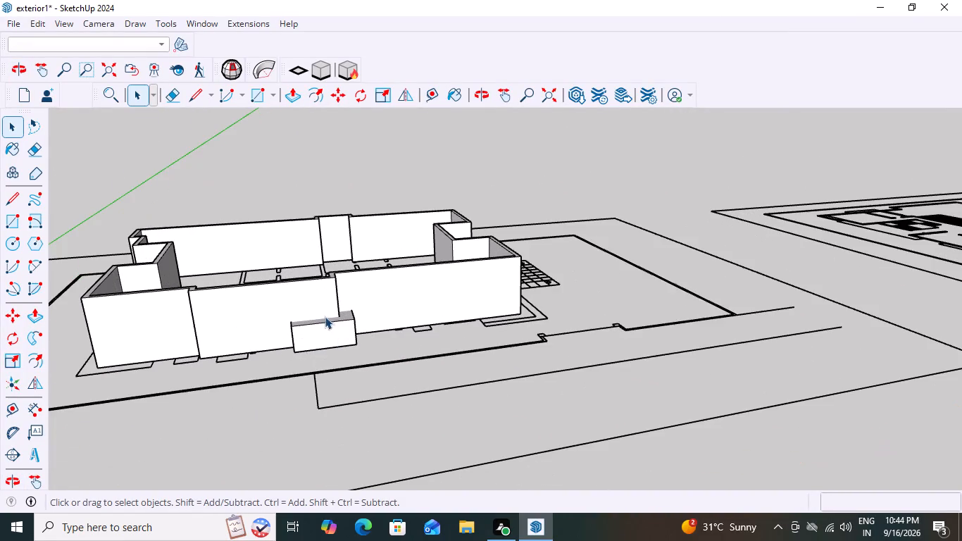
scroll(320, 325, up, 3)
double_click(325, 332)
triple_click(325, 332)
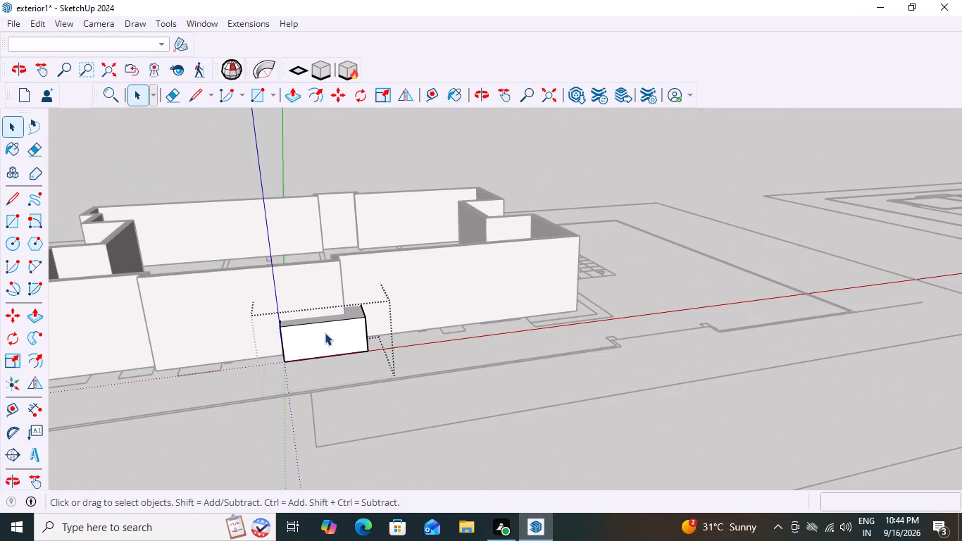
click(323, 335)
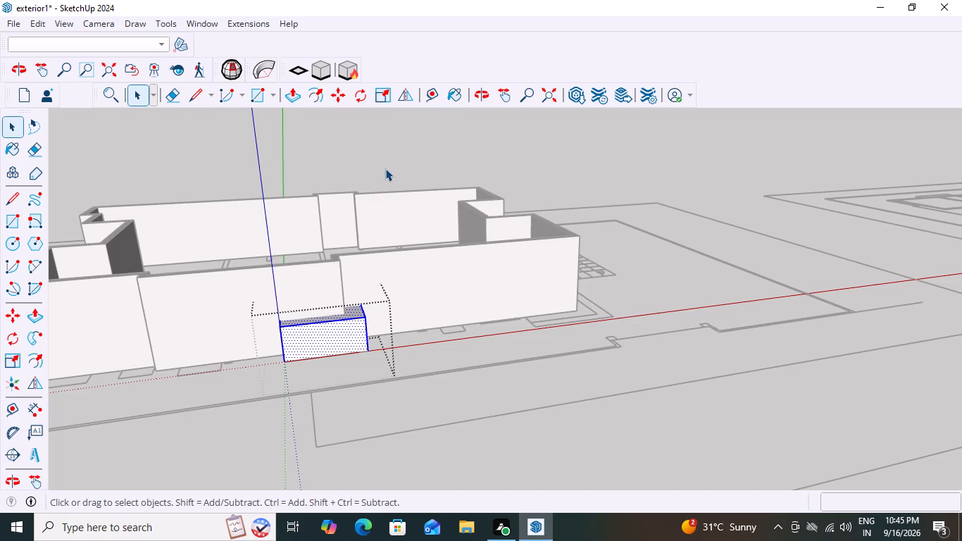
click(387, 163)
click(319, 335)
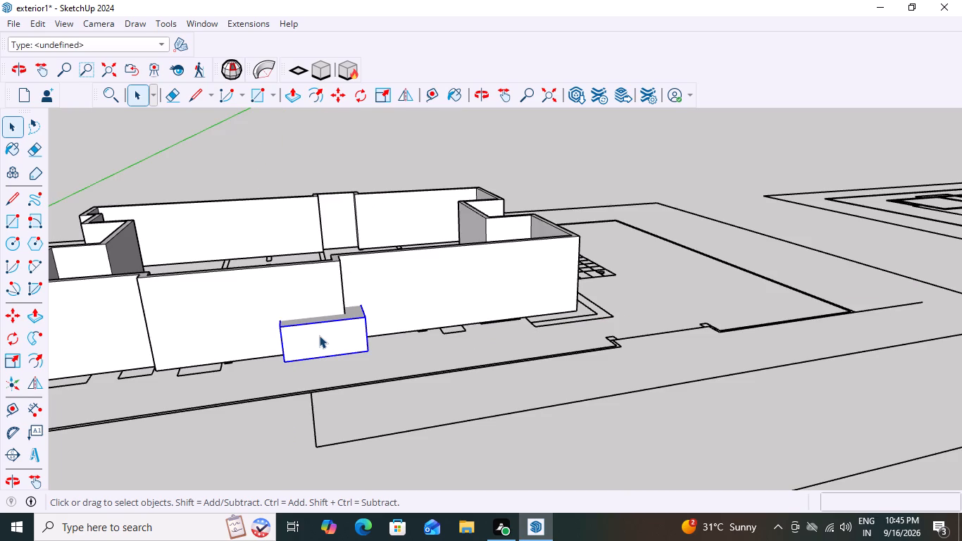
right_click(319, 335)
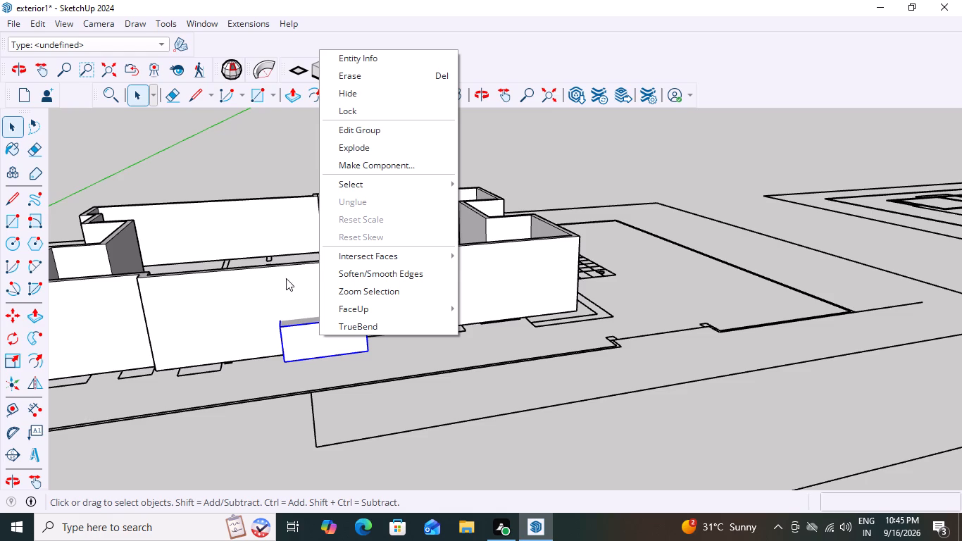
click(256, 132)
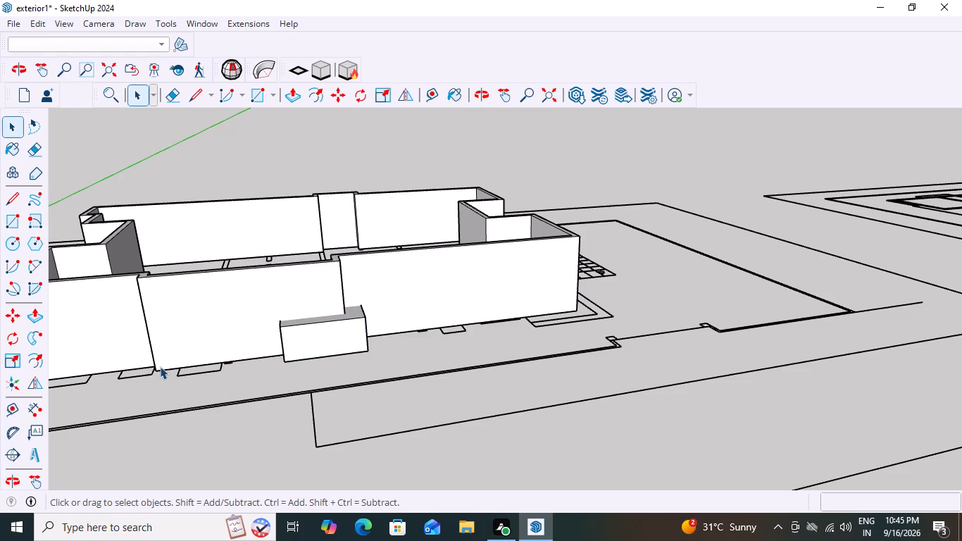
Select the low projecting wall group at the building's front and make the Solid Tools available in the workspace.
scroll(310, 368, up, 1)
click(312, 334)
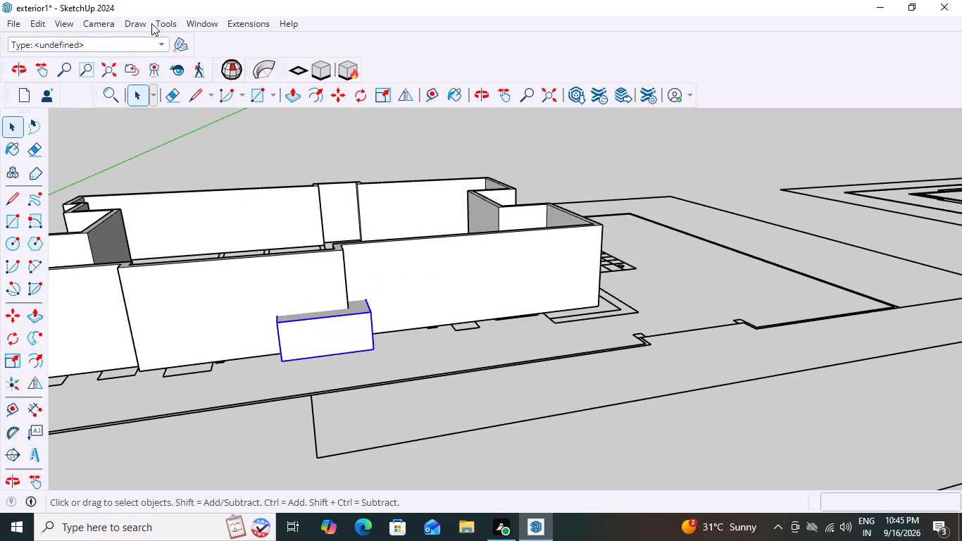
right_click(785, 89)
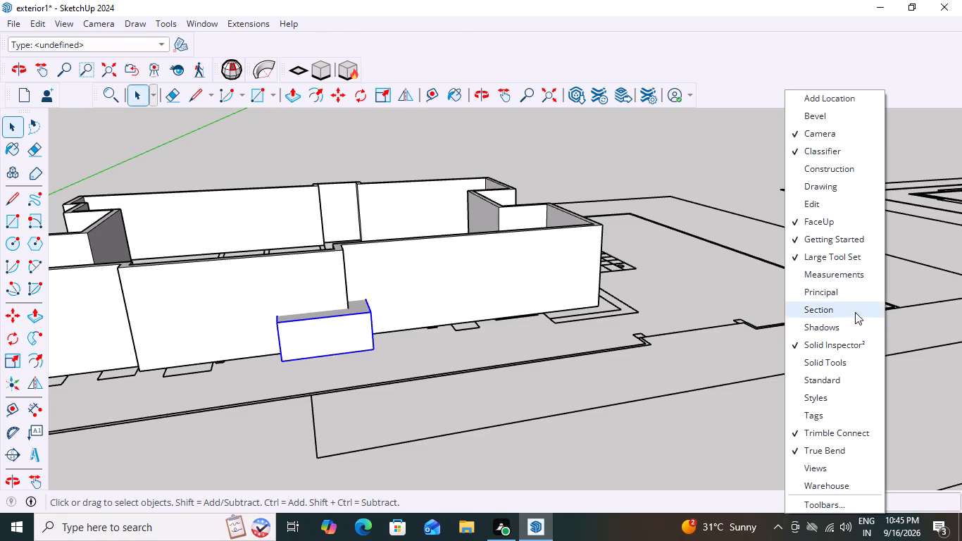
click(826, 361)
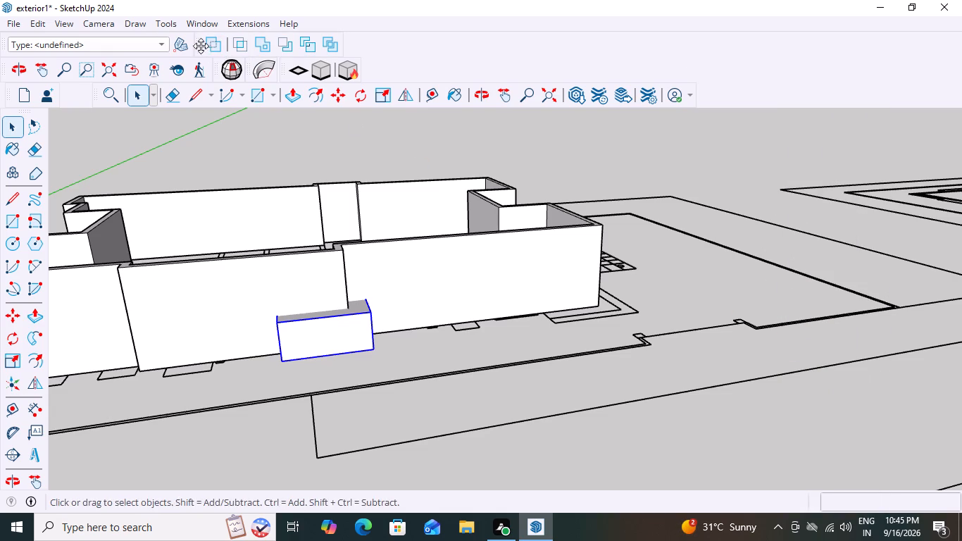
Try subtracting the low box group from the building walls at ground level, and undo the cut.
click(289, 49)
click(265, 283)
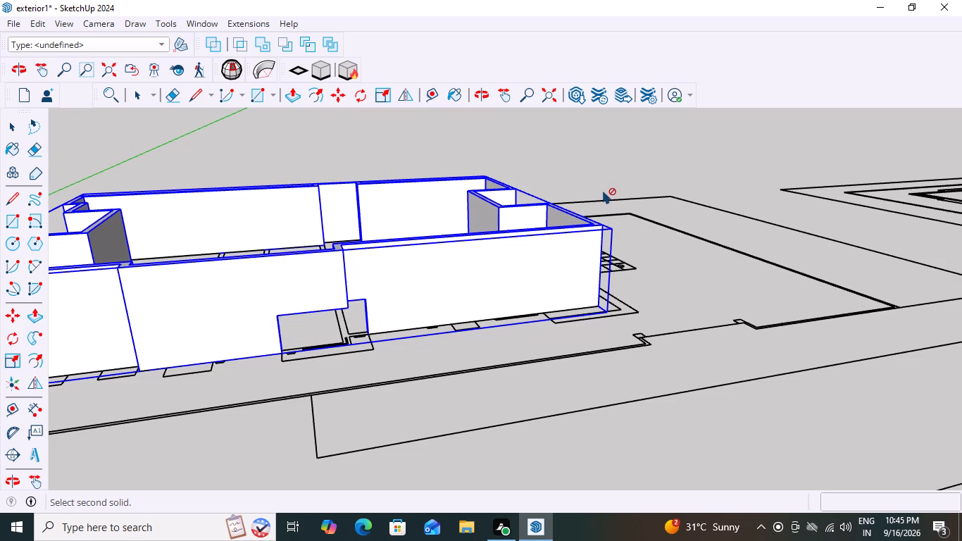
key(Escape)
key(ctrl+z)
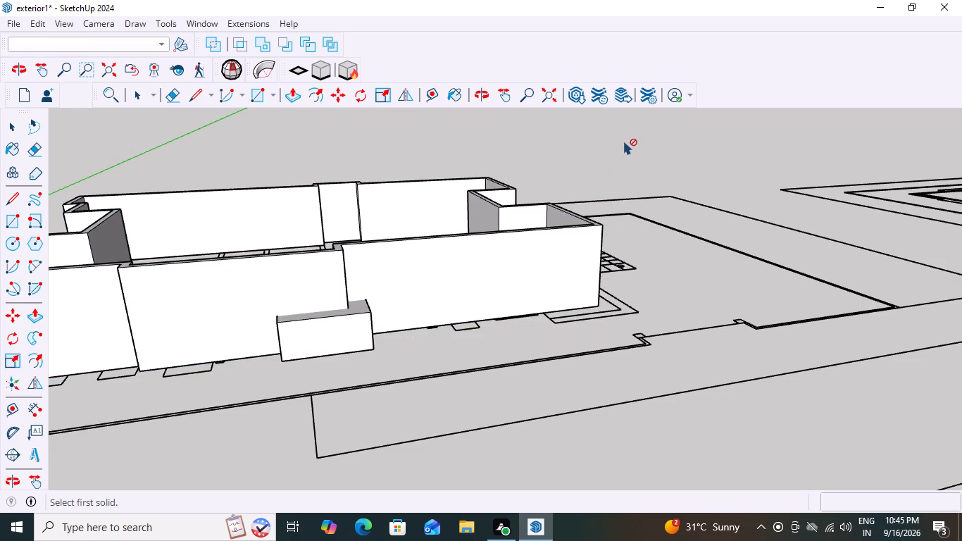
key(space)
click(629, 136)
Move the box group at the building's front straight up by about 997 mm.
scroll(312, 349, up, 2)
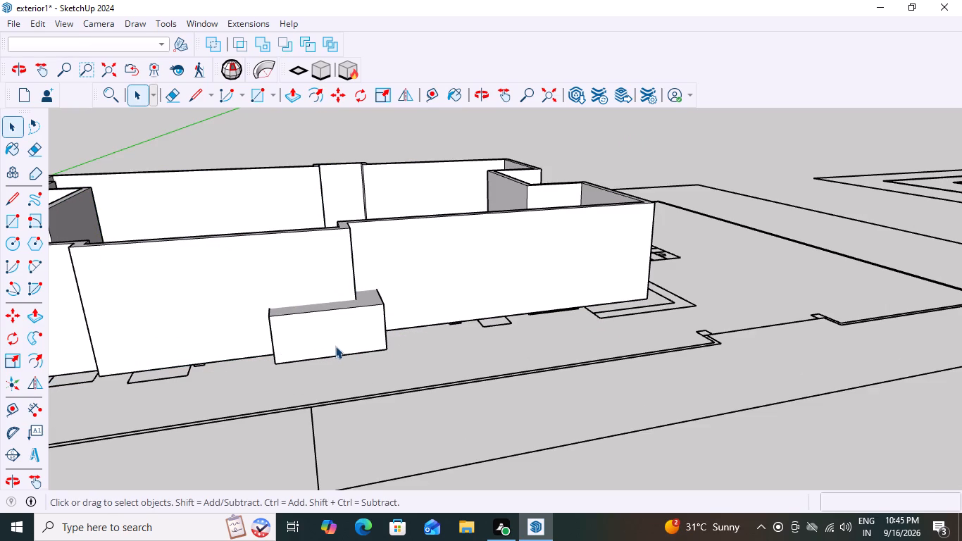
click(335, 346)
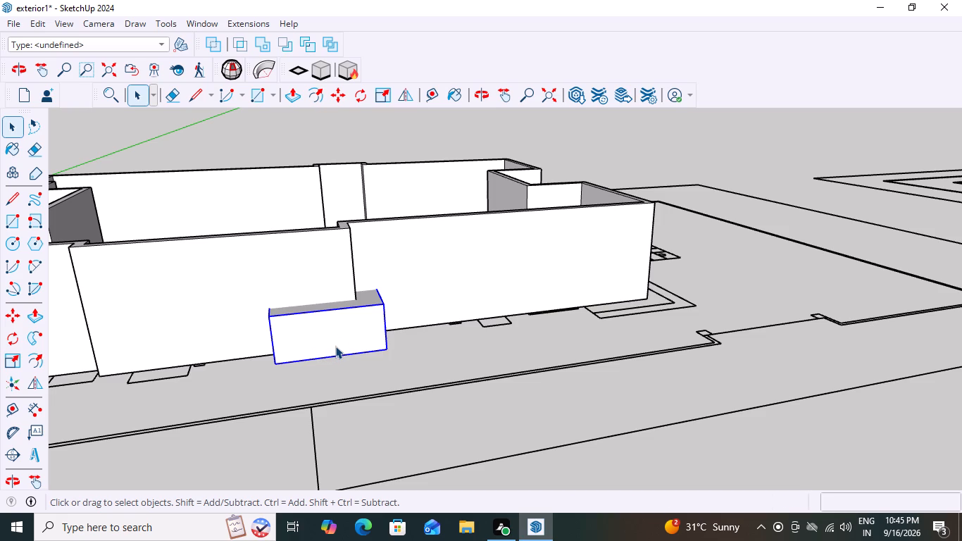
key(m)
click(388, 352)
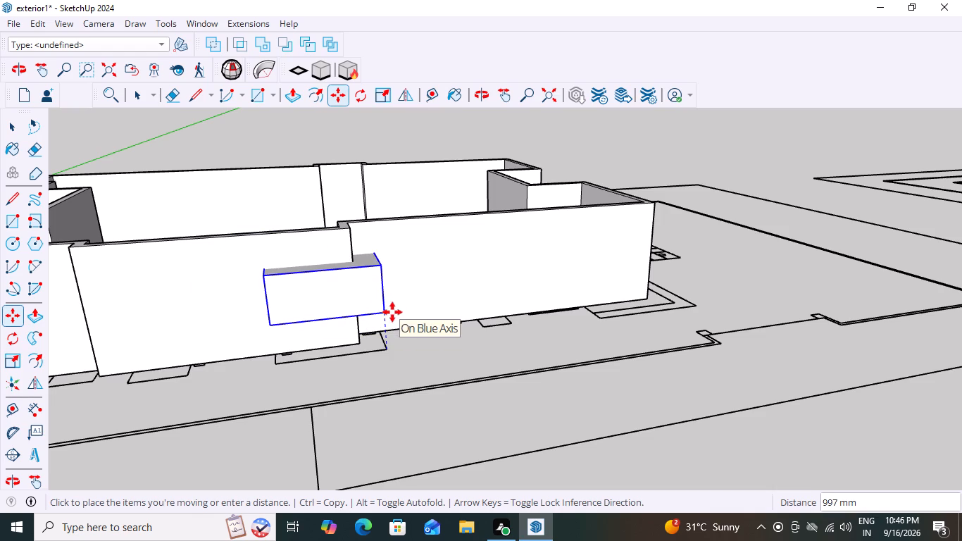
click(392, 312)
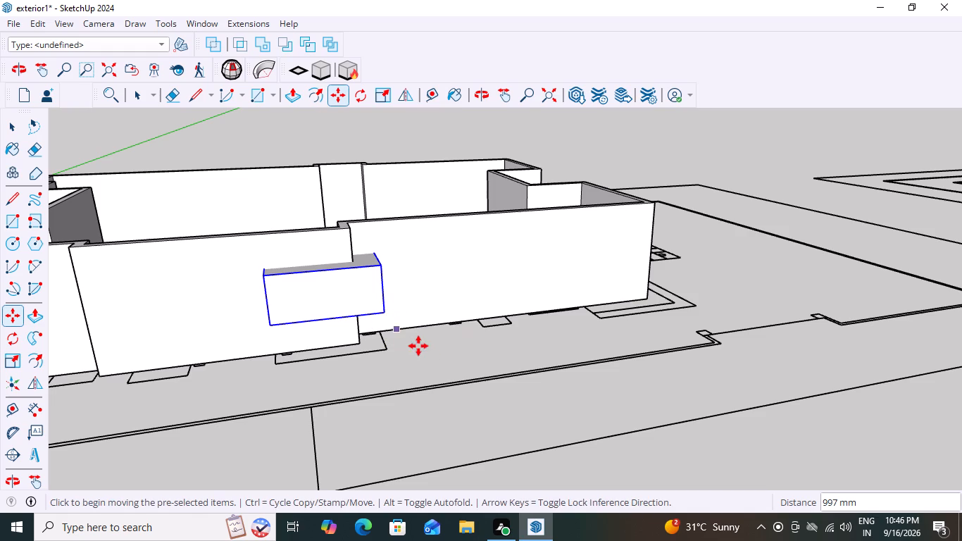
key(space)
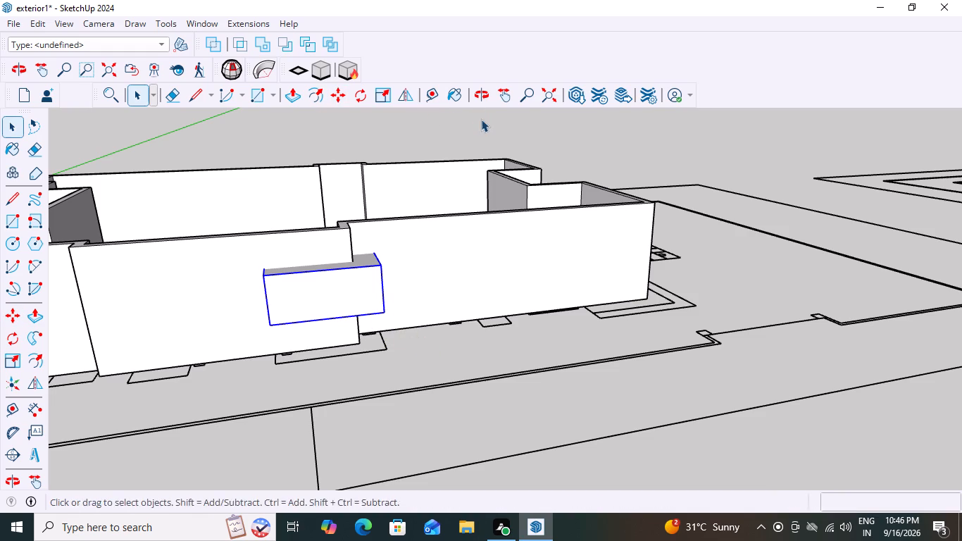
Subtract the raised box group from the building walls to cut a window opening at the step in the front wall.
click(282, 45)
click(241, 254)
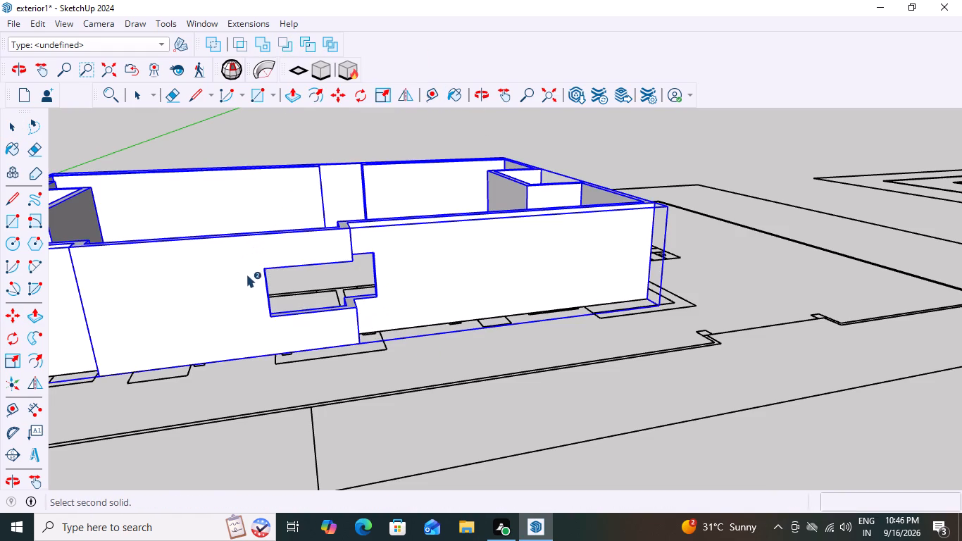
key(space)
drag(737, 178, 741, 170)
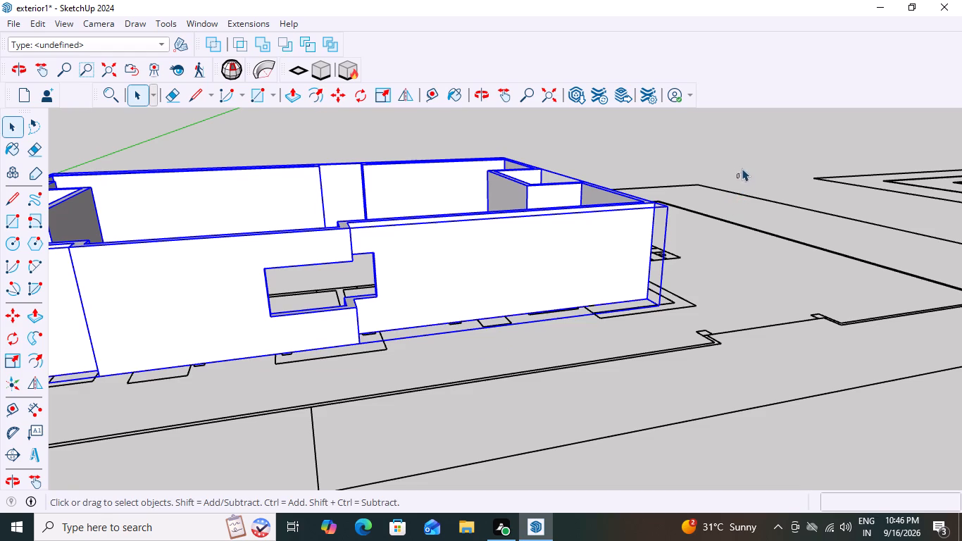
Examine the window opening cut in the front wall and the building's adjoining walls from several sides.
scroll(280, 316, up, 2)
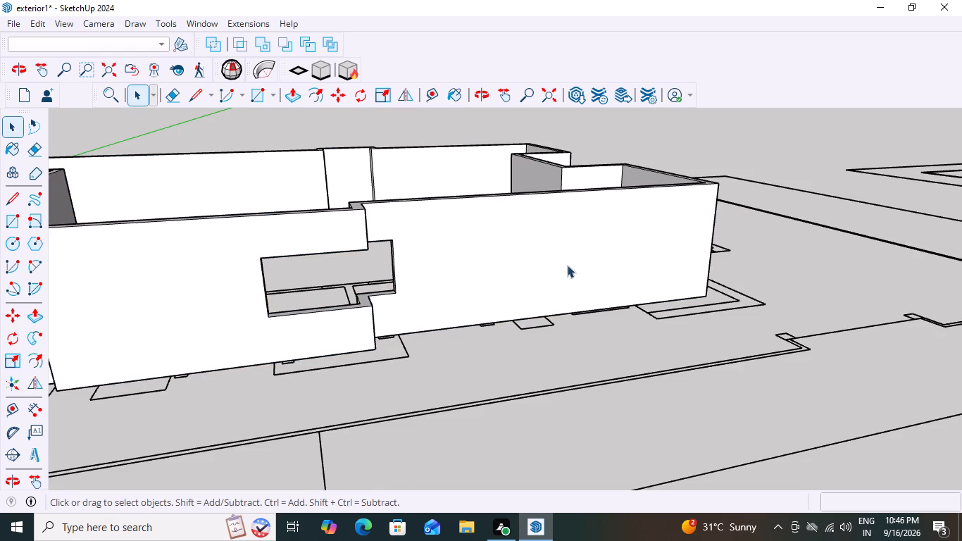
scroll(470, 262, down, 11)
middle_drag(668, 266, 586, 301)
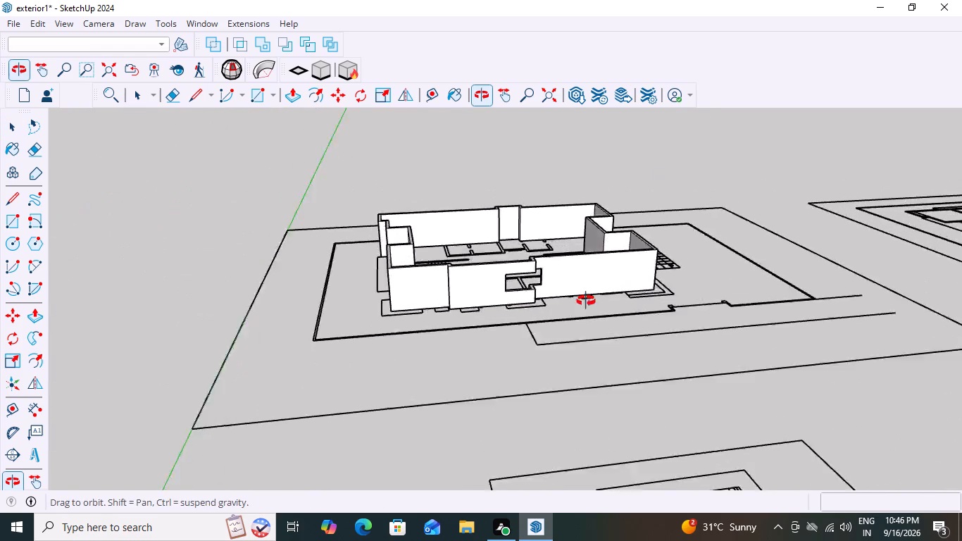
middle_drag(586, 301, 517, 311)
scroll(504, 296, up, 13)
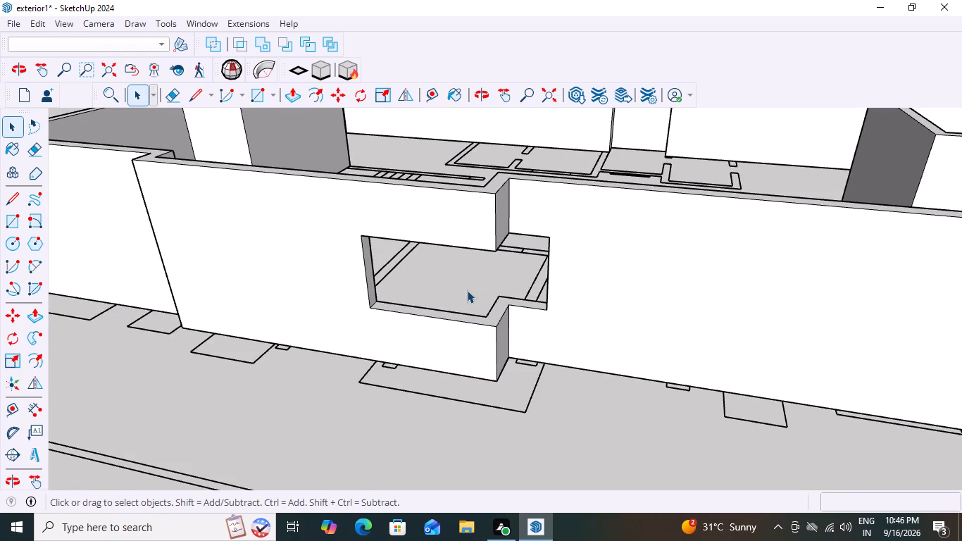
scroll(467, 290, down, 9)
middle_drag(446, 316, 736, 271)
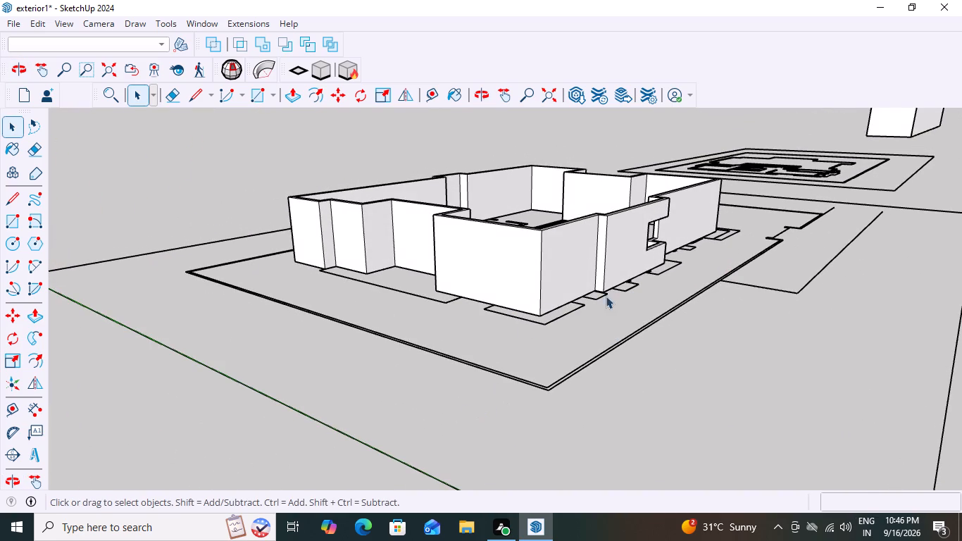
scroll(618, 277, down, 1)
Draw a 2667 mm by 2667 mm rectangle over the window outline on the plan at the building's front corner.
middle_drag(708, 251, 573, 333)
scroll(449, 363, up, 4)
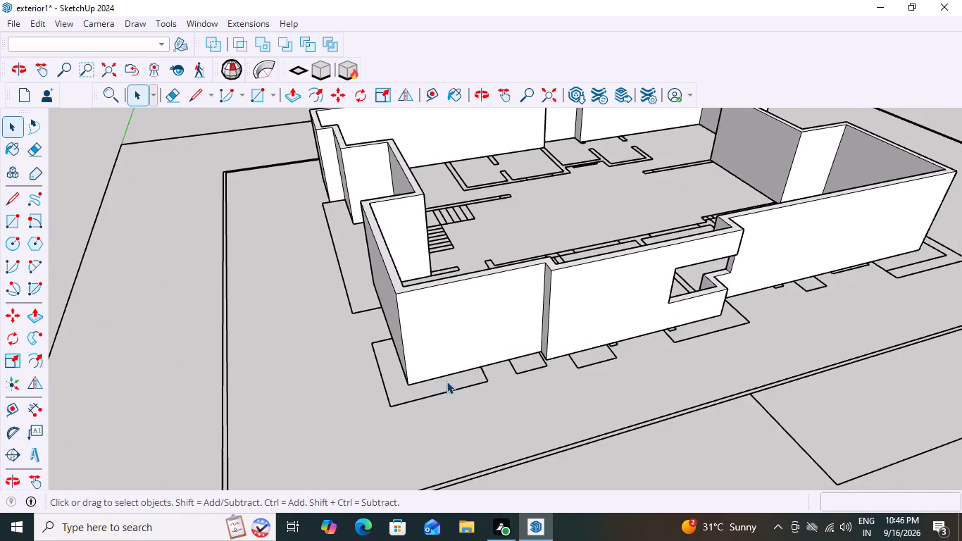
middle_drag(446, 382, 419, 368)
scroll(413, 372, up, 4)
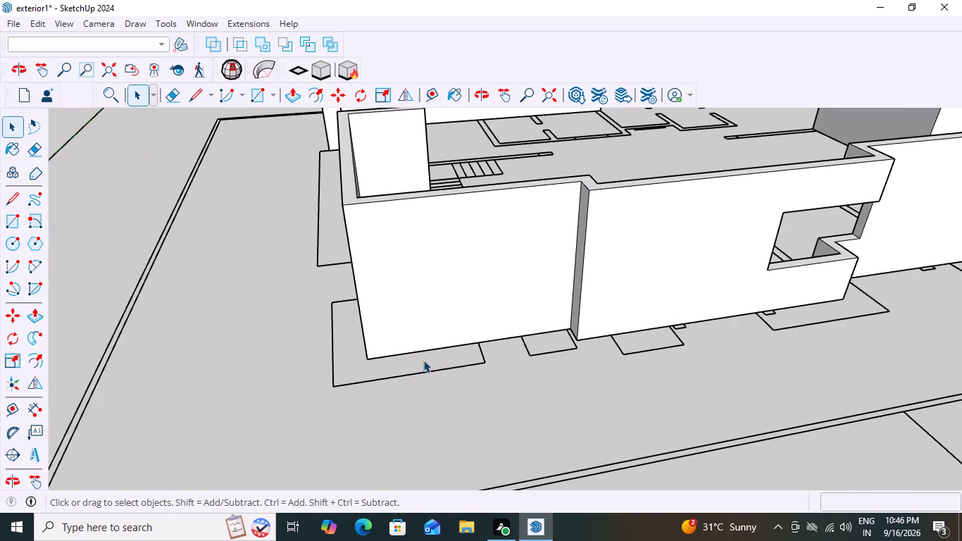
key(r)
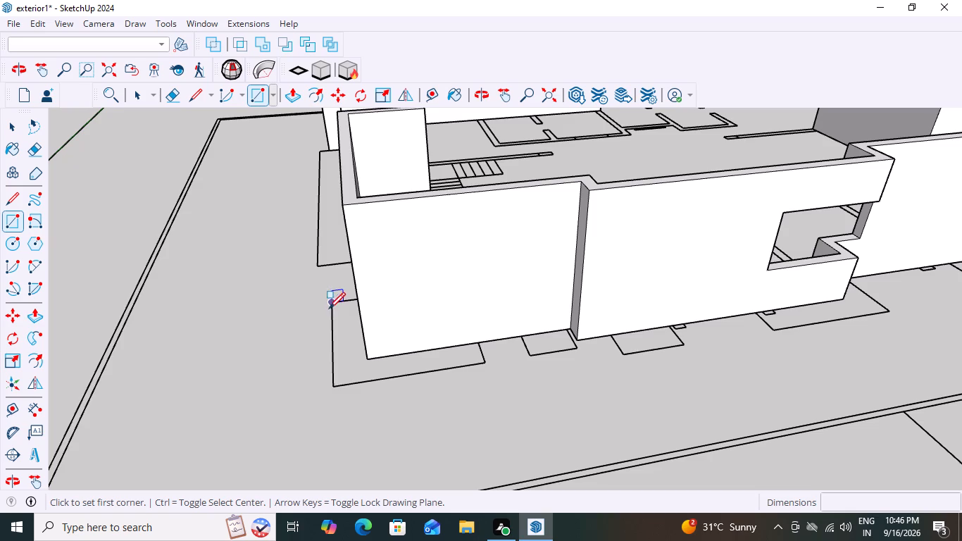
click(332, 305)
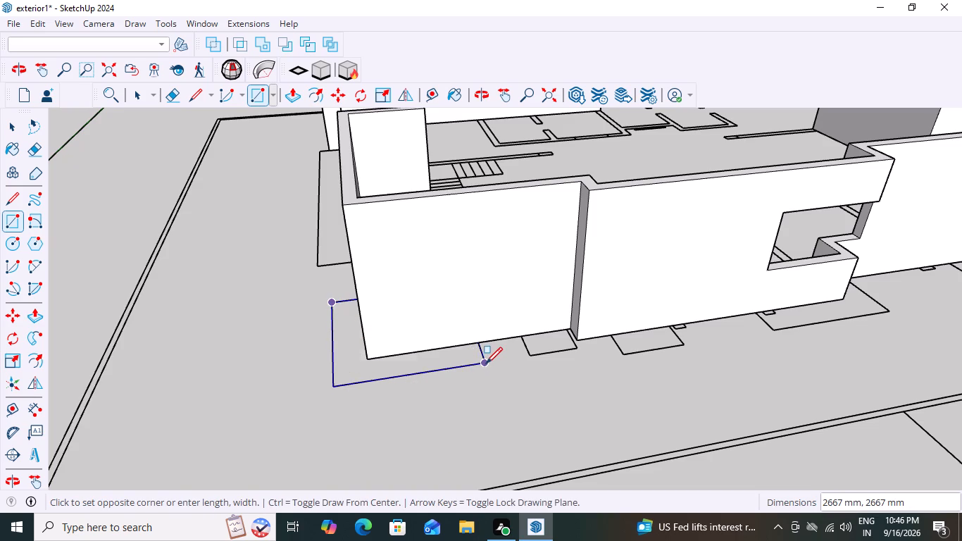
click(486, 363)
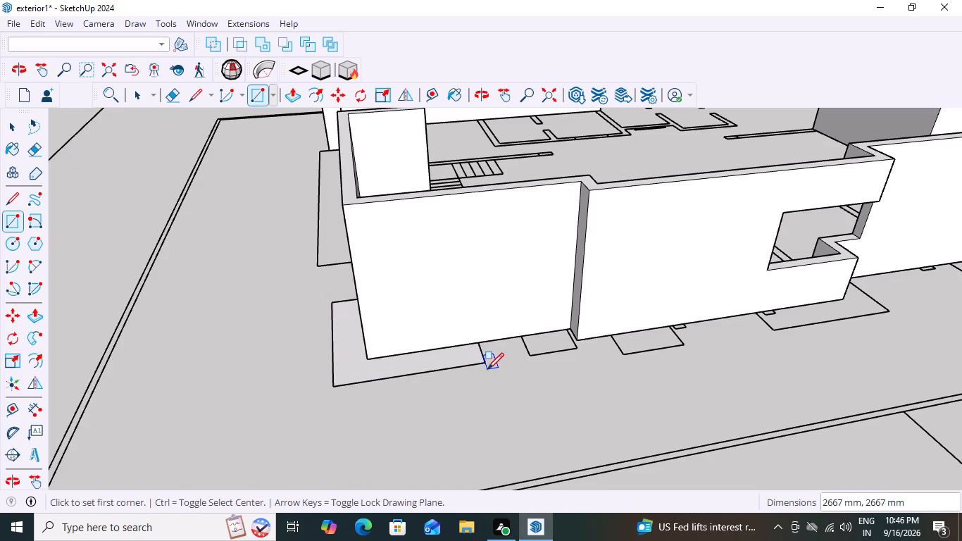
key(space)
Extrude the corner rectangle upward by 4' with Push/Pull.
key(p)
click(353, 344)
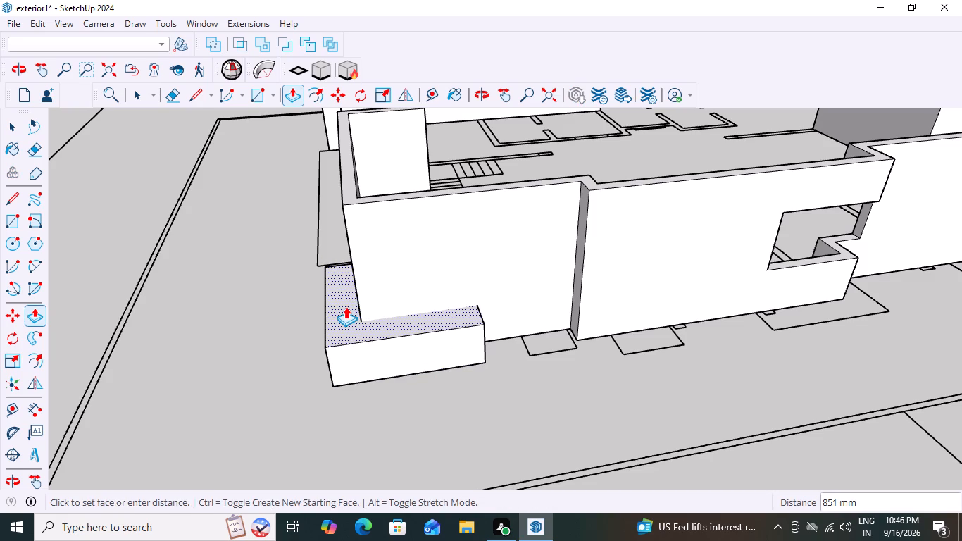
key(4)
key(apostrophe)
key(Return)
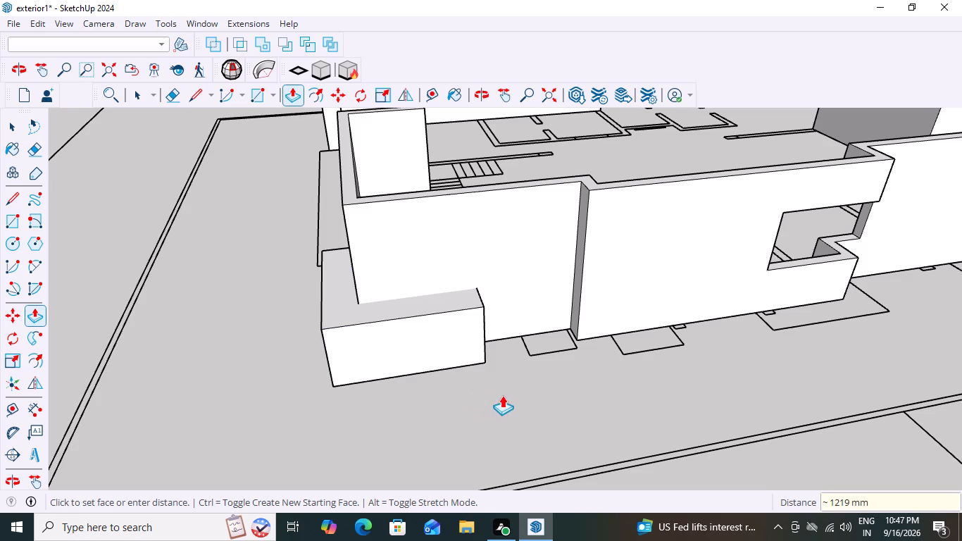
key(space)
Select all the geometry of the corner box and make it a group.
scroll(643, 396, down, 4)
scroll(580, 416, down, 1)
middle_drag(535, 416, 615, 345)
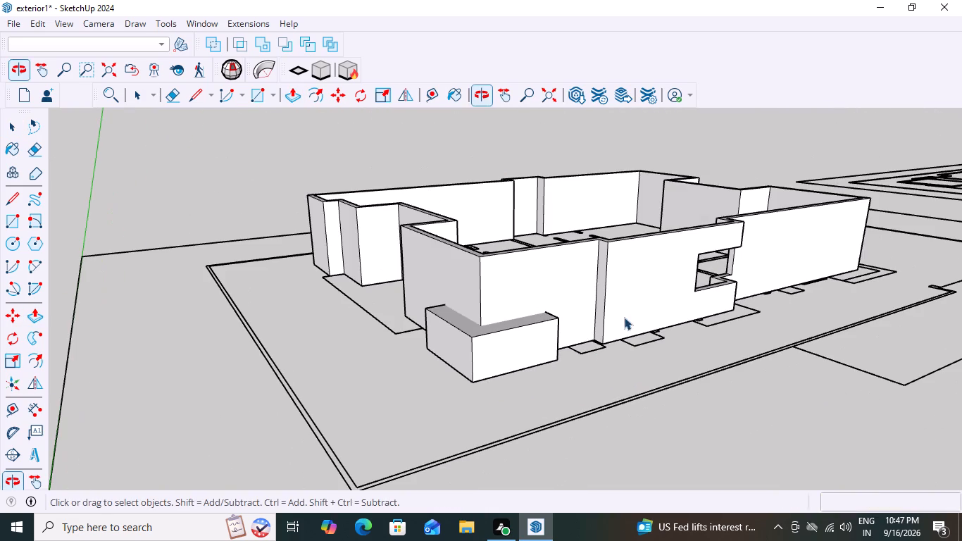
scroll(537, 327, down, 3)
middle_drag(554, 354, 507, 348)
scroll(496, 366, up, 2)
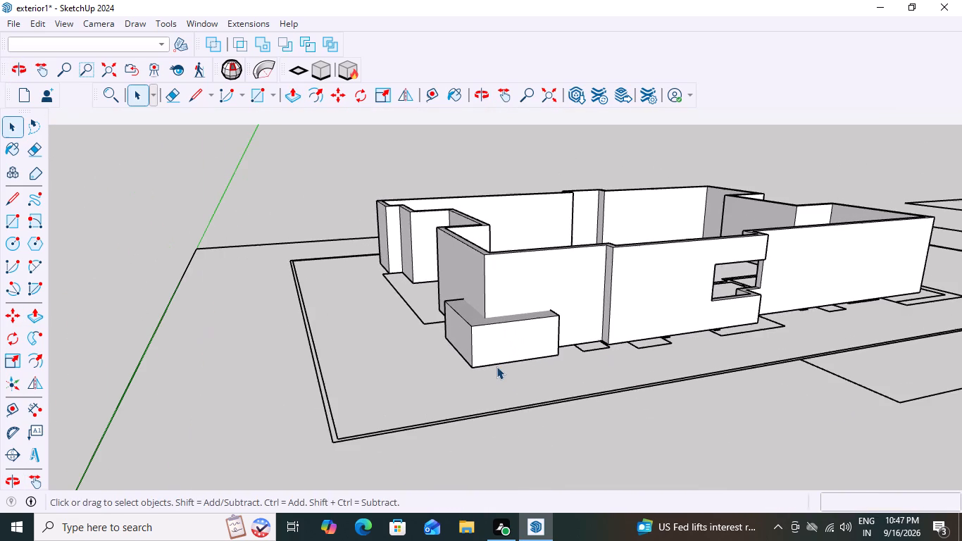
triple_click(525, 340)
click(523, 342)
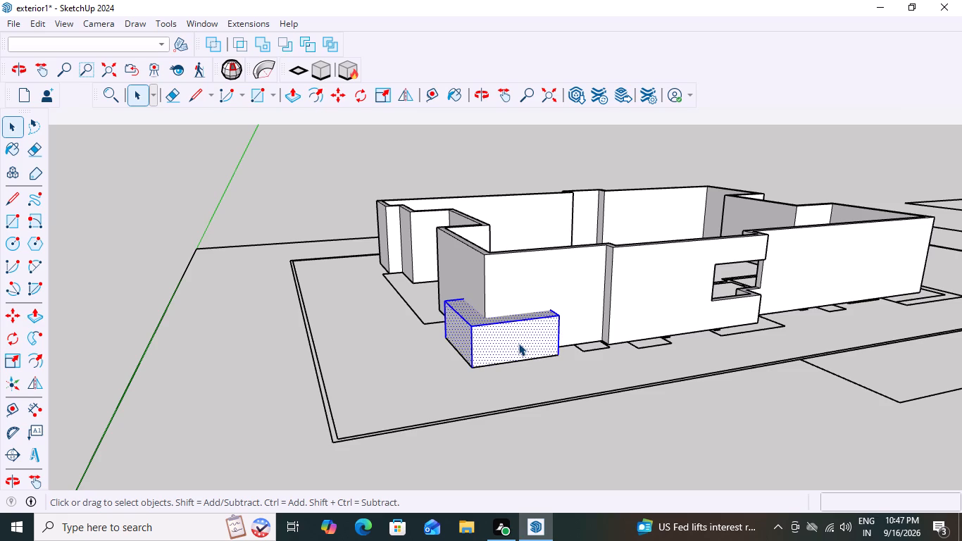
triple_click(518, 343)
click(518, 343)
right_click(518, 343)
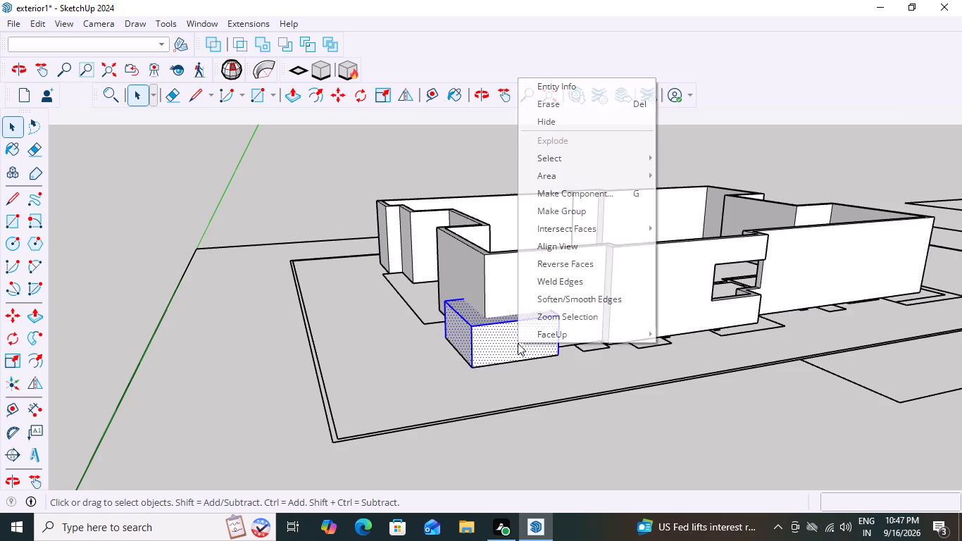
click(563, 211)
Move the corner box group straight up by 3'.
key(m)
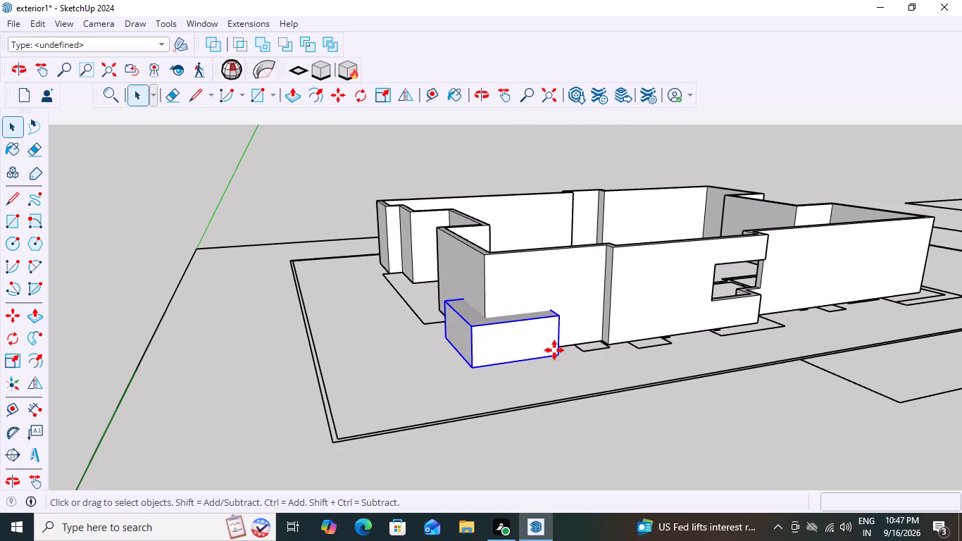
click(558, 356)
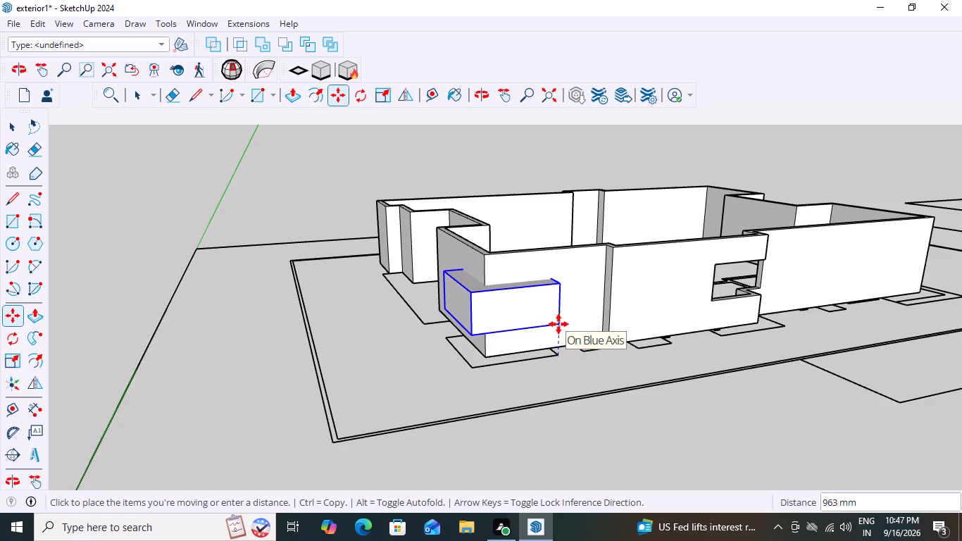
key(3)
key(apostrophe)
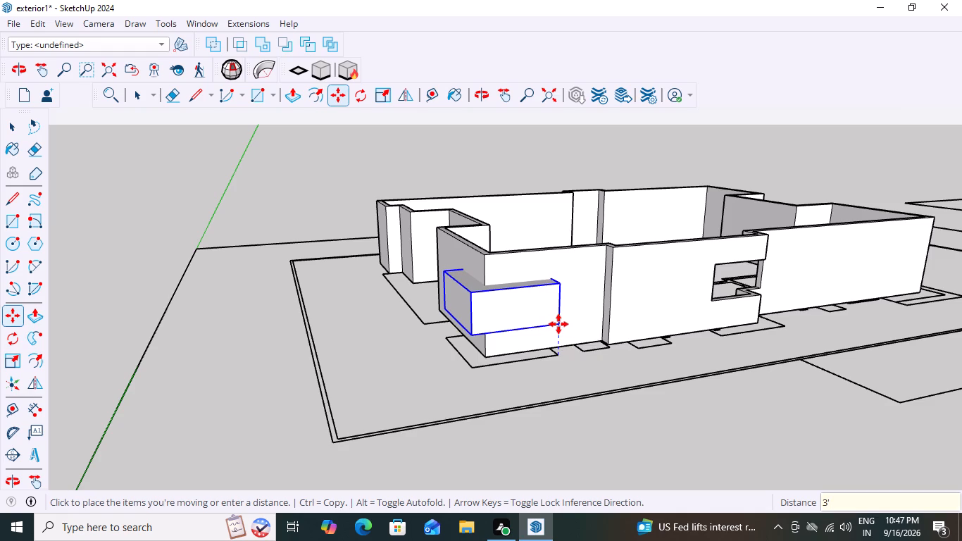
key(Return)
key(space)
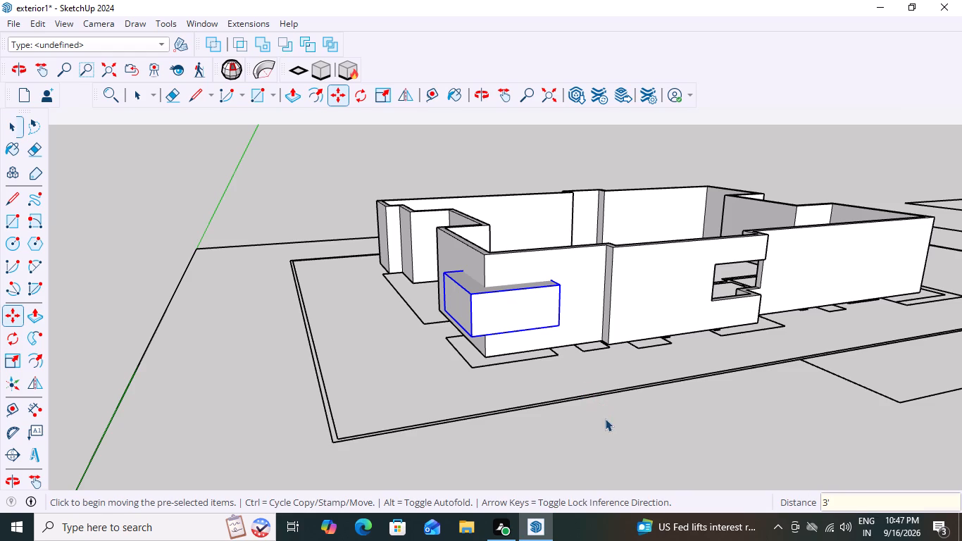
Subtract the raised corner box group from the building walls to cut a corner window opening.
click(289, 44)
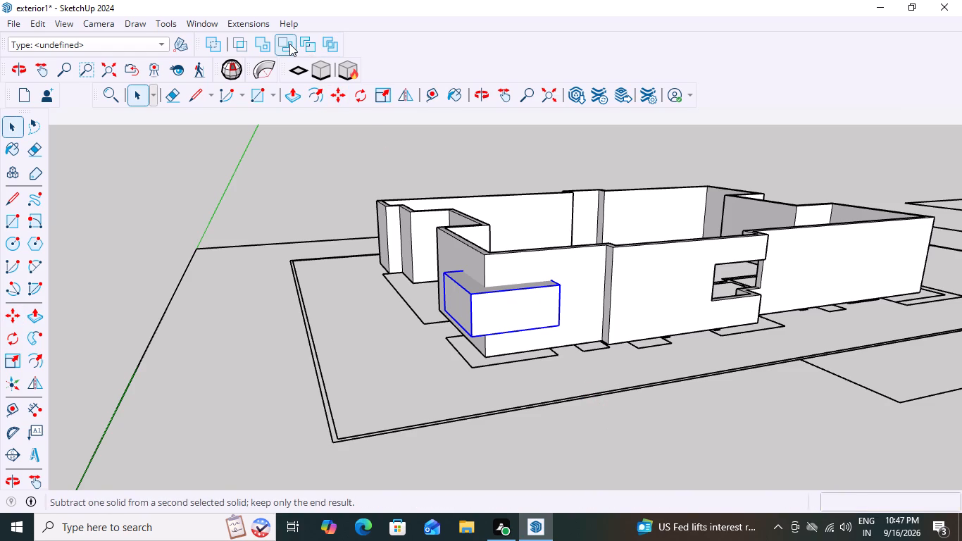
click(508, 269)
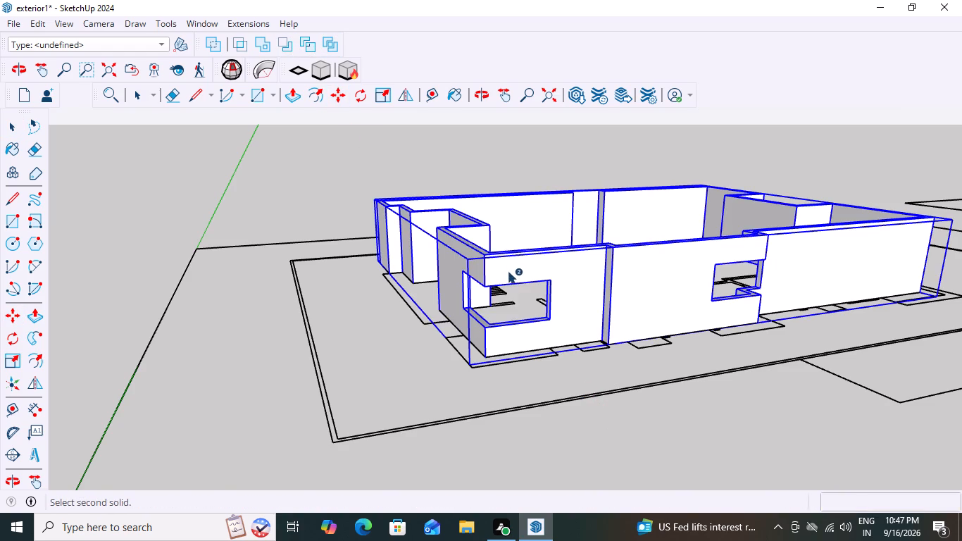
key(space)
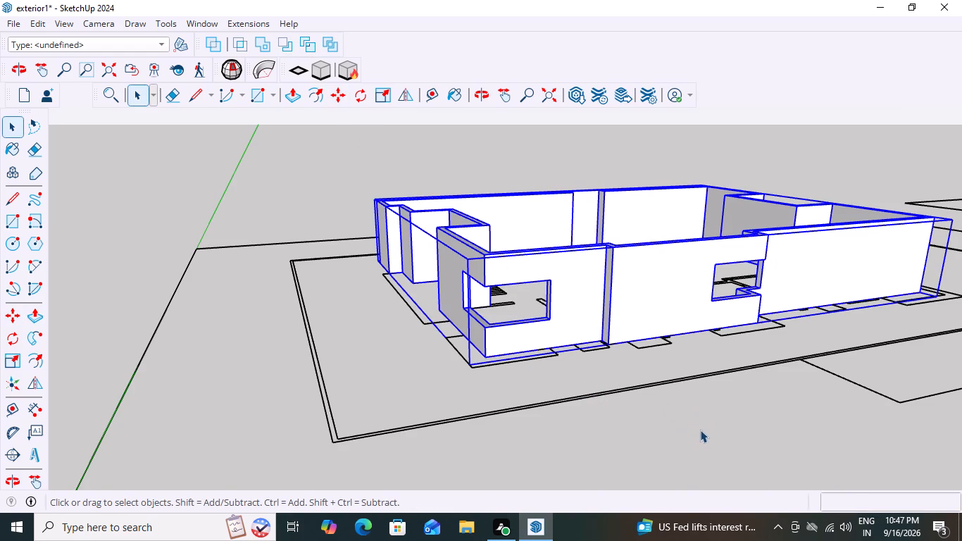
key(space)
click(703, 430)
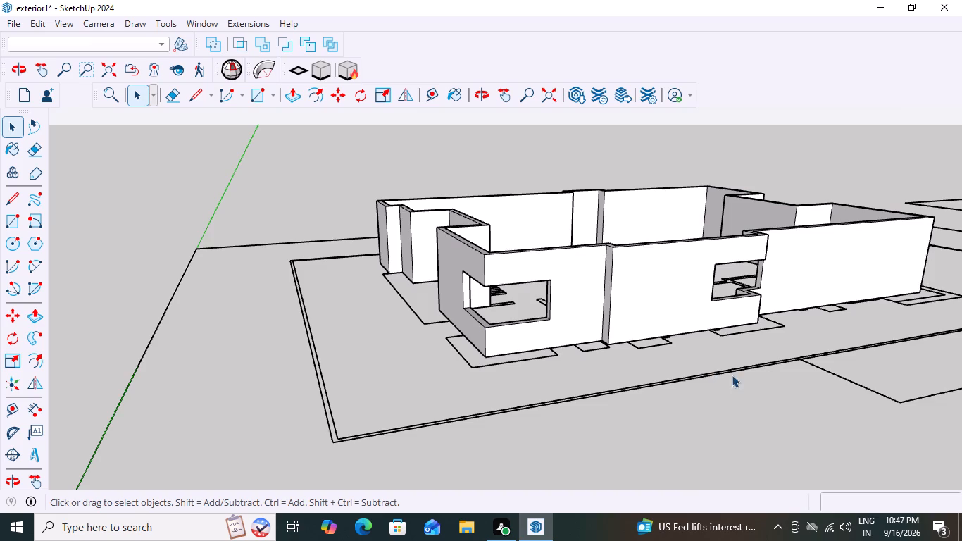
Examine the corner window opening and the adjoining side walls from outside the building.
scroll(579, 304, down, 4)
middle_drag(530, 317, 730, 353)
scroll(563, 327, down, 1)
scroll(654, 305, up, 3)
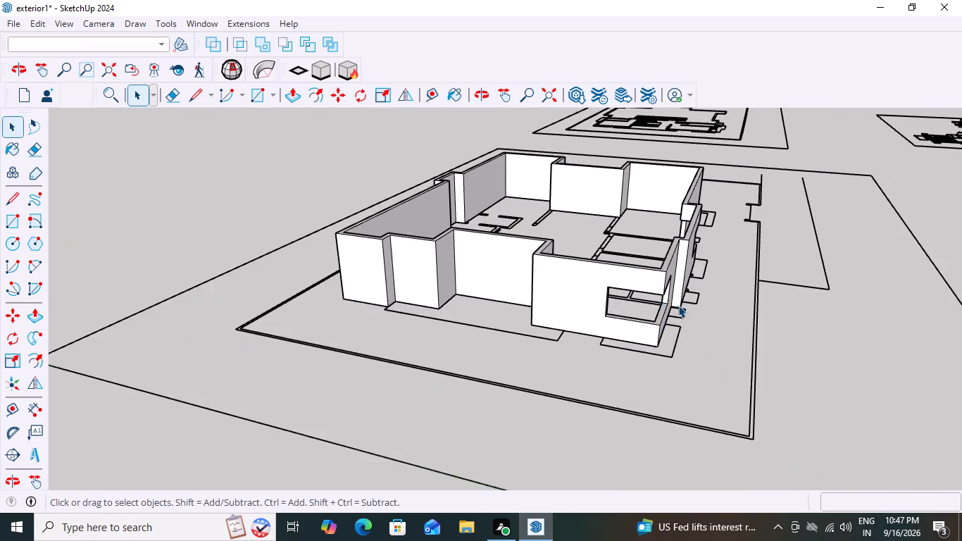
scroll(678, 305, up, 2)
middle_drag(461, 340, 387, 332)
scroll(624, 297, up, 7)
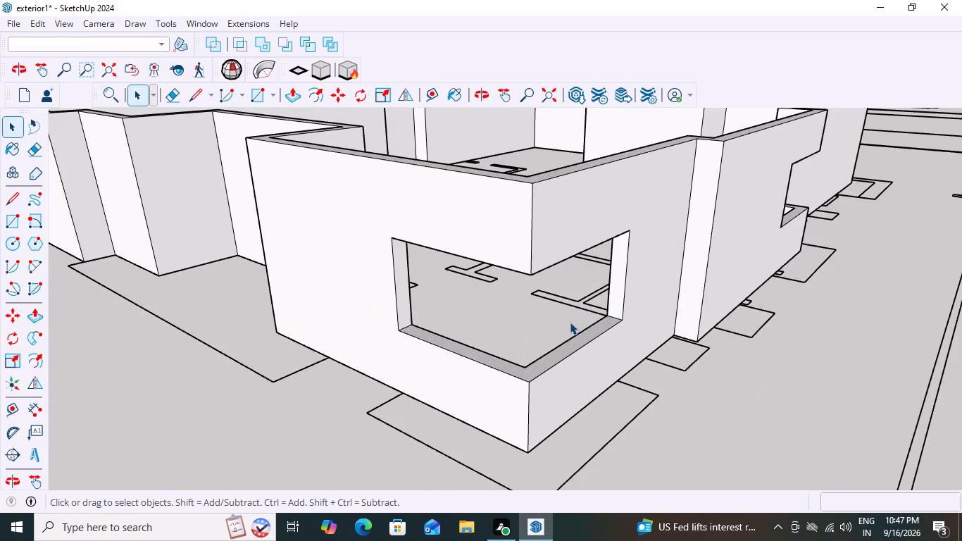
Examine the outer walls and the window outlines on the plan around the building for the next opening to cut.
scroll(568, 318, down, 11)
scroll(674, 336, down, 3)
scroll(736, 290, down, 1)
middle_drag(731, 292, 502, 361)
scroll(575, 425, up, 3)
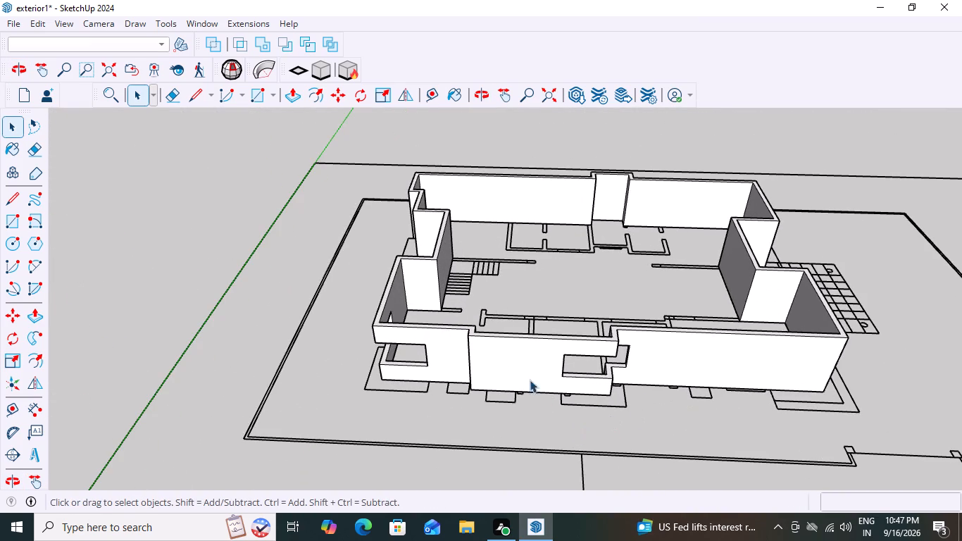
middle_drag(735, 373, 604, 353)
scroll(468, 386, up, 3)
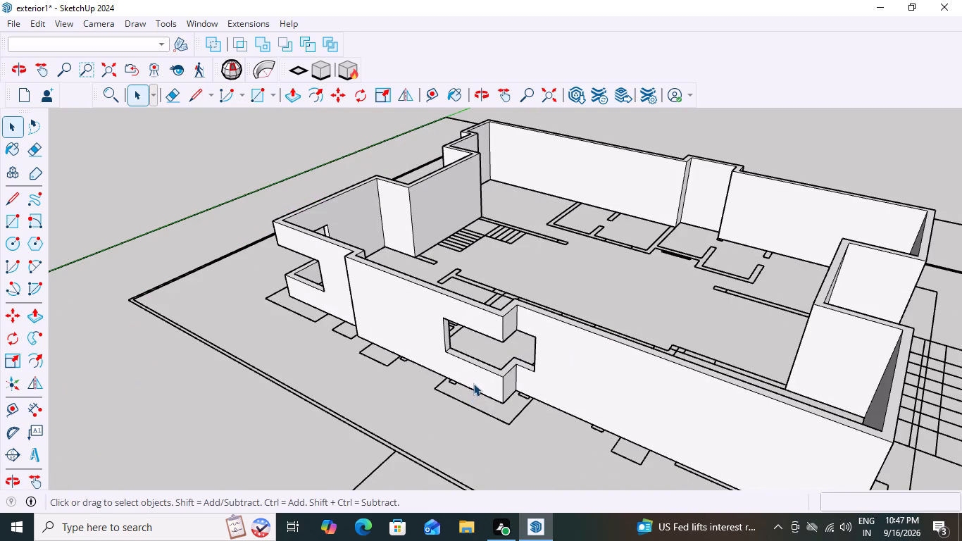
scroll(473, 383, down, 11)
scroll(611, 435, up, 1)
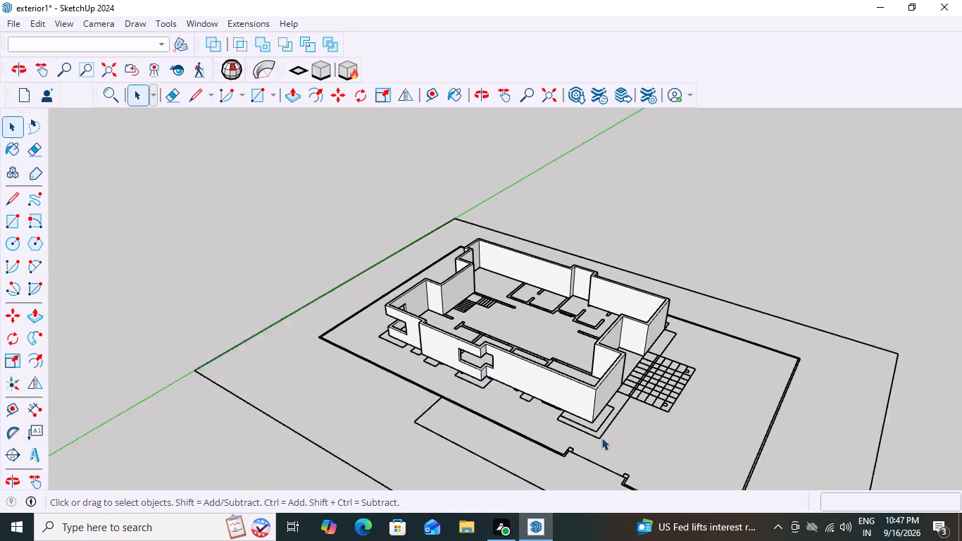
scroll(601, 437, up, 9)
middle_drag(594, 432, 504, 427)
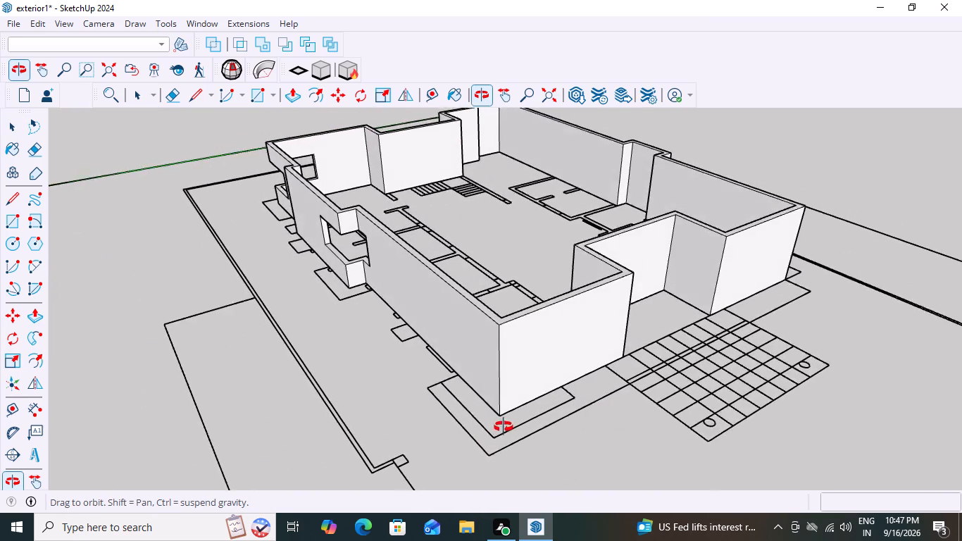
middle_drag(504, 427, 489, 443)
scroll(530, 439, down, 3)
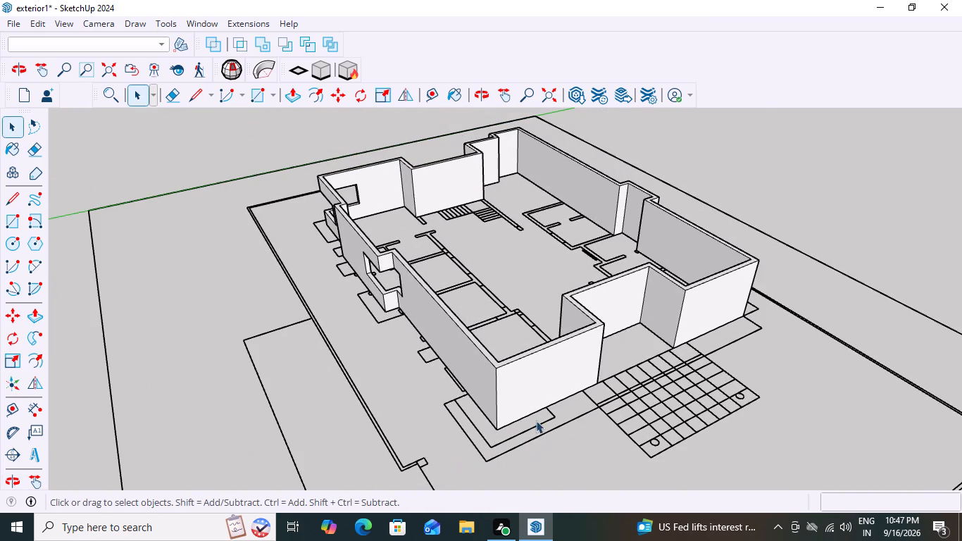
scroll(546, 413, down, 7)
middle_drag(594, 442, 511, 447)
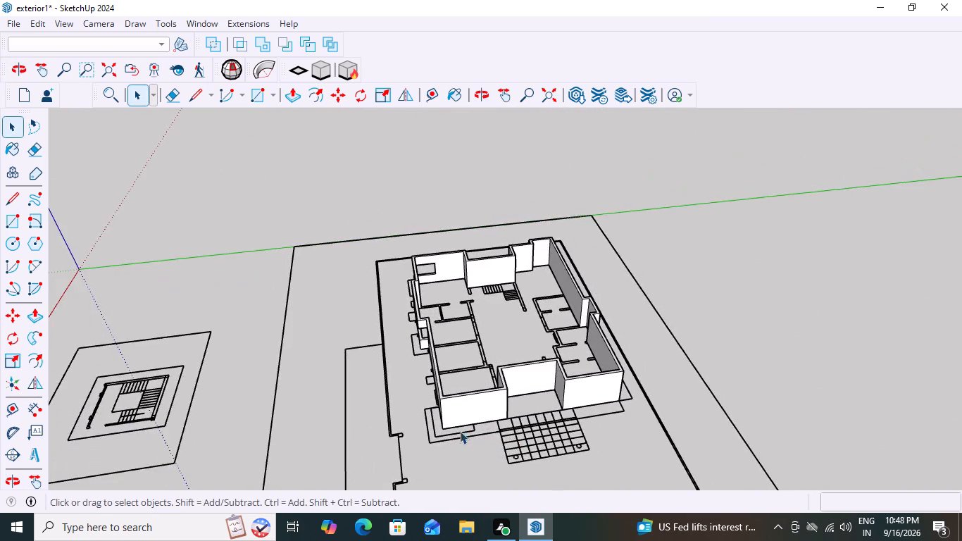
scroll(459, 430, up, 6)
middle_drag(463, 424, 465, 430)
middle_drag(465, 446, 474, 526)
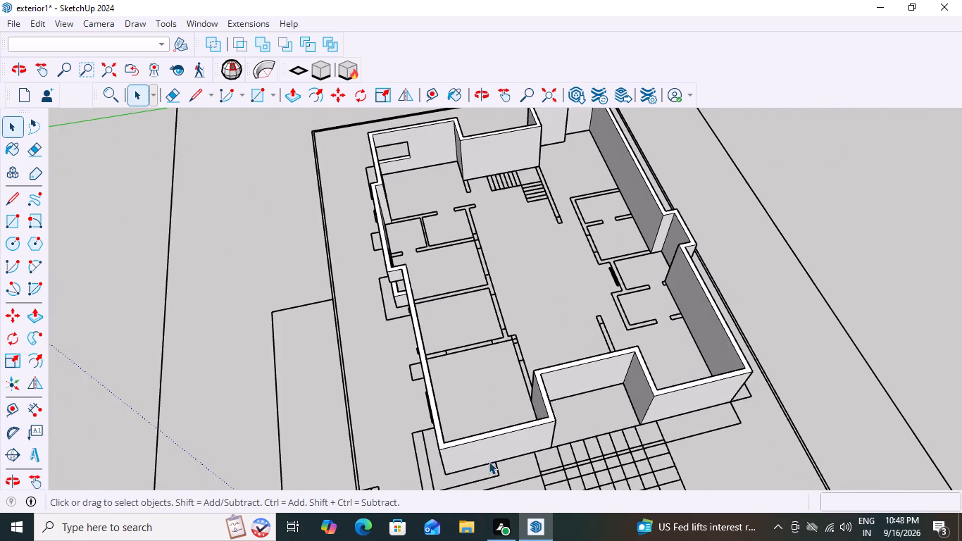
scroll(446, 454, up, 5)
scroll(446, 453, down, 9)
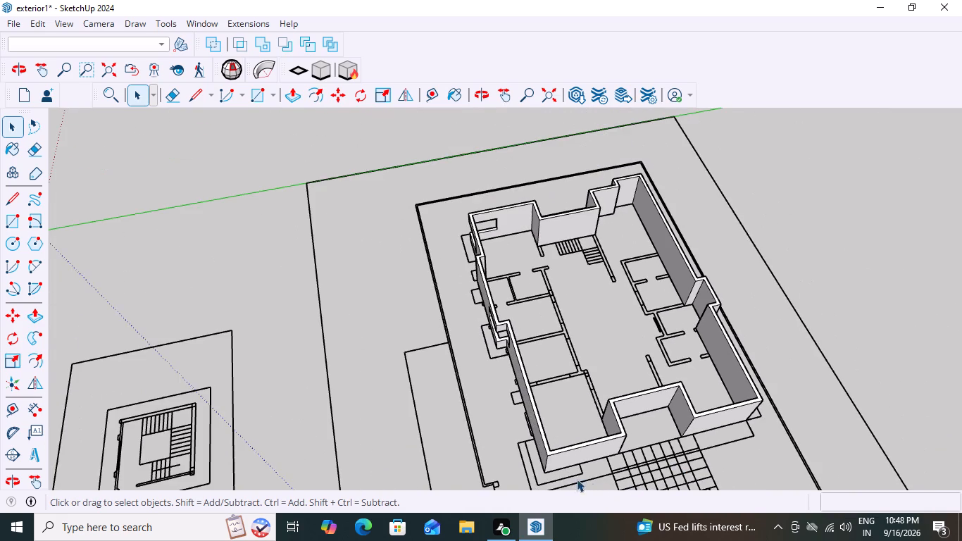
Draw a rectangle about 2819 mm by 2819 mm over the inner plan outline at the building corner near the paved grid.
middle_drag(588, 428, 543, 360)
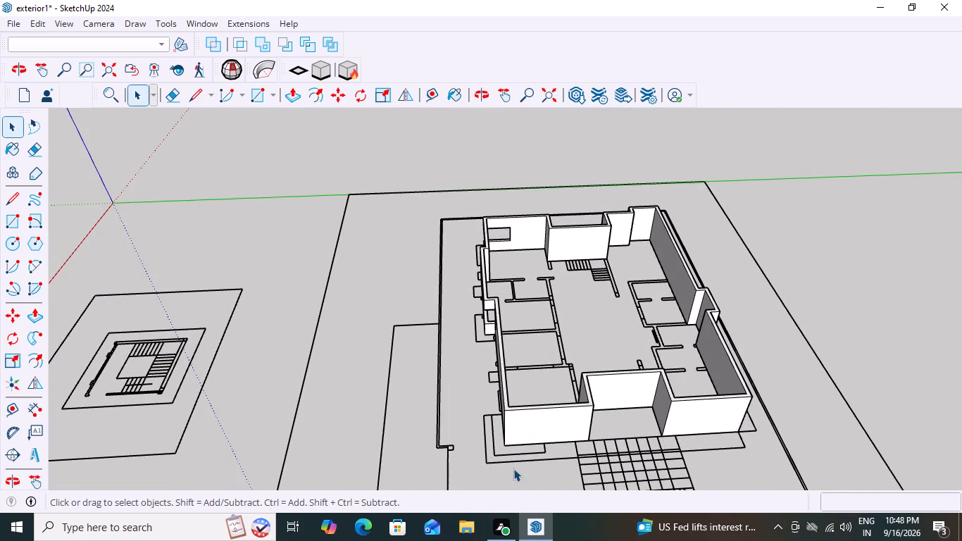
scroll(513, 469, up, 4)
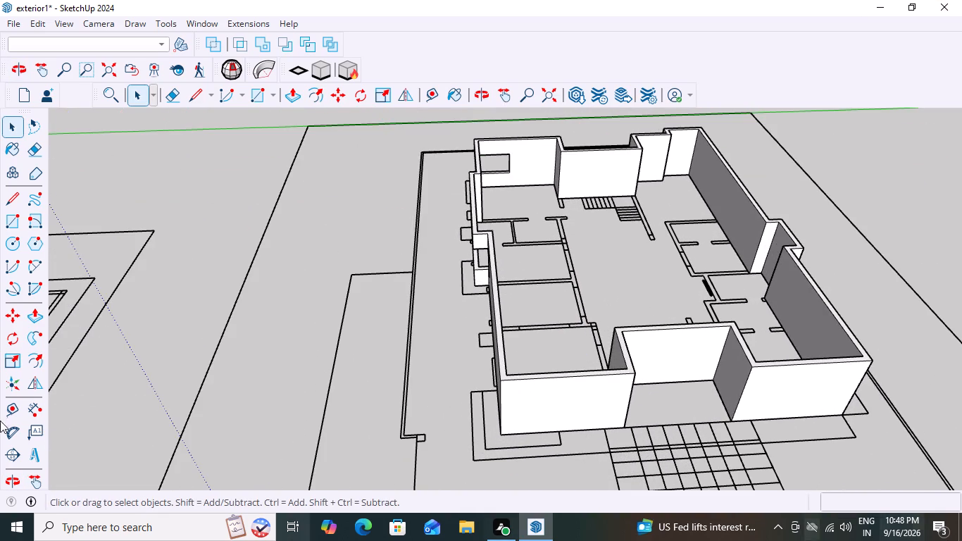
scroll(453, 343, down, 4)
scroll(451, 451, up, 1)
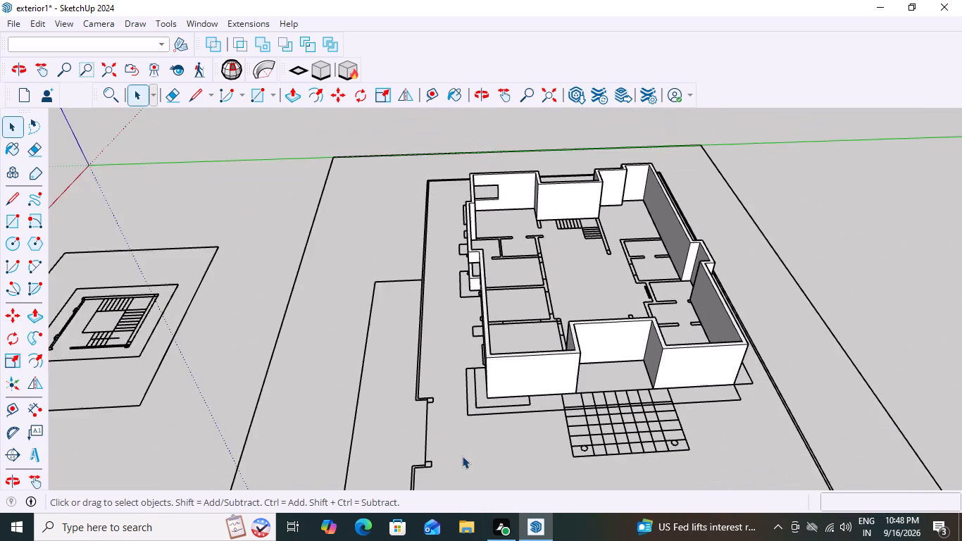
scroll(462, 456, up, 4)
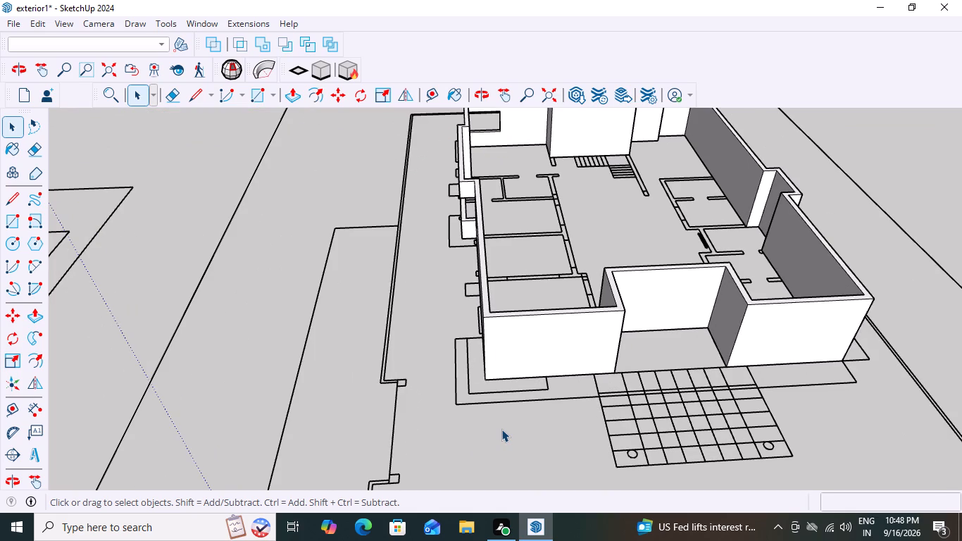
key(r)
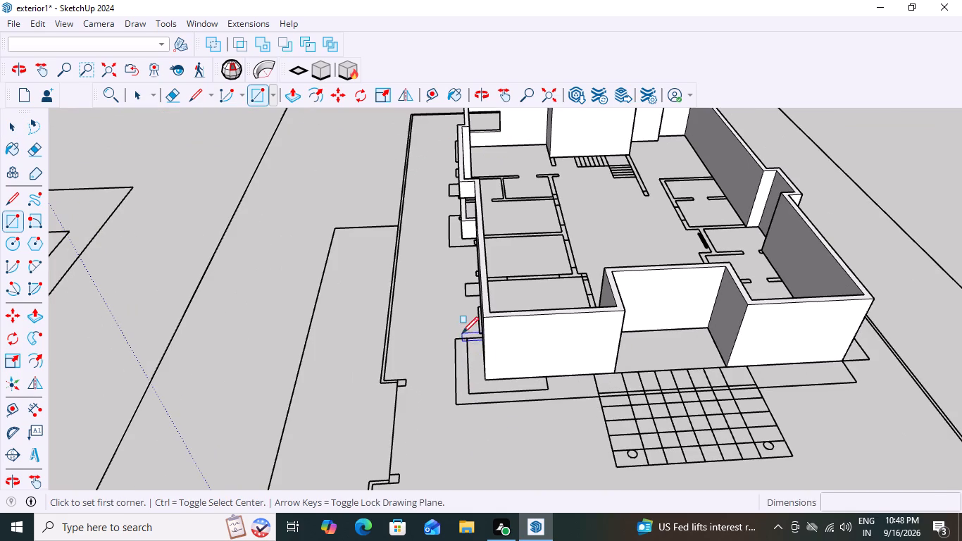
click(468, 337)
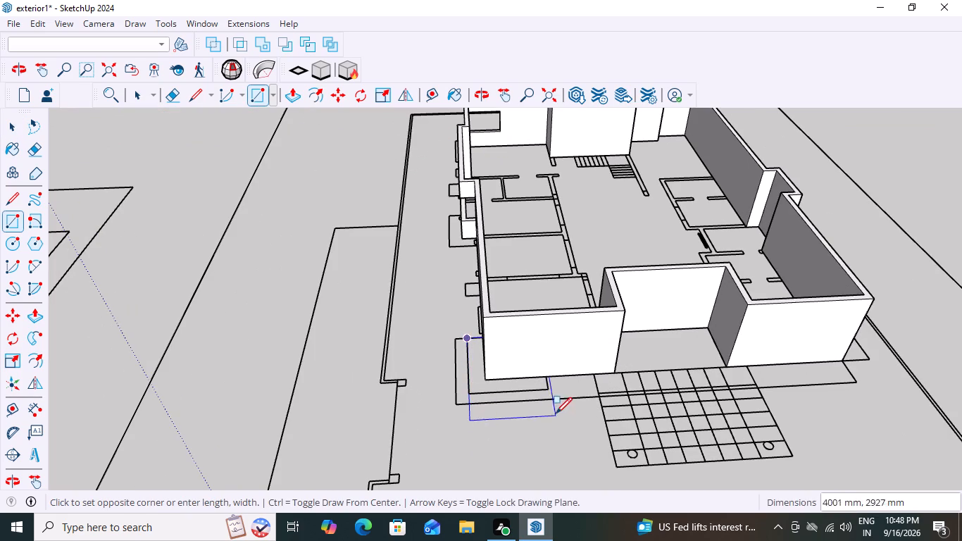
click(548, 390)
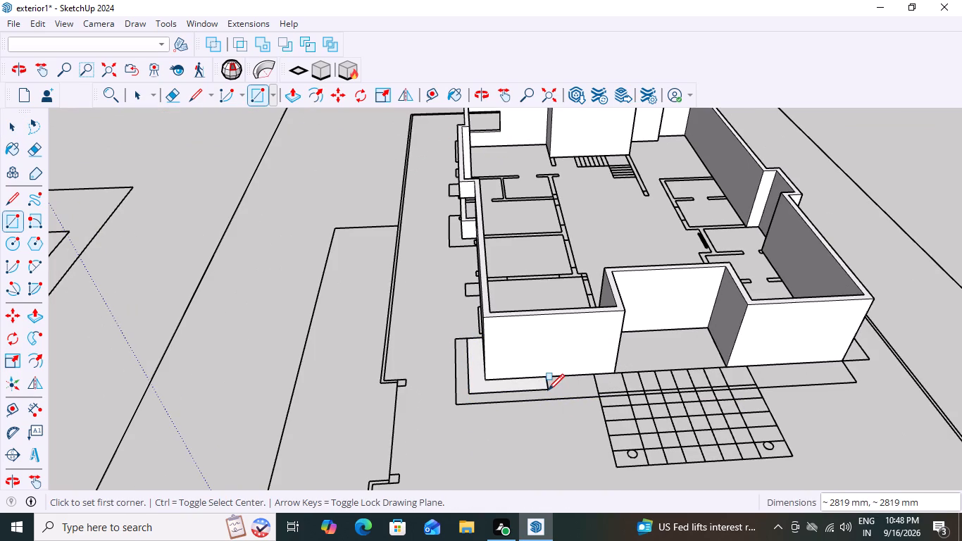
Extrude the new corner rectangle upward by 4' with Push/Pull to form a box.
key(space)
text(p)
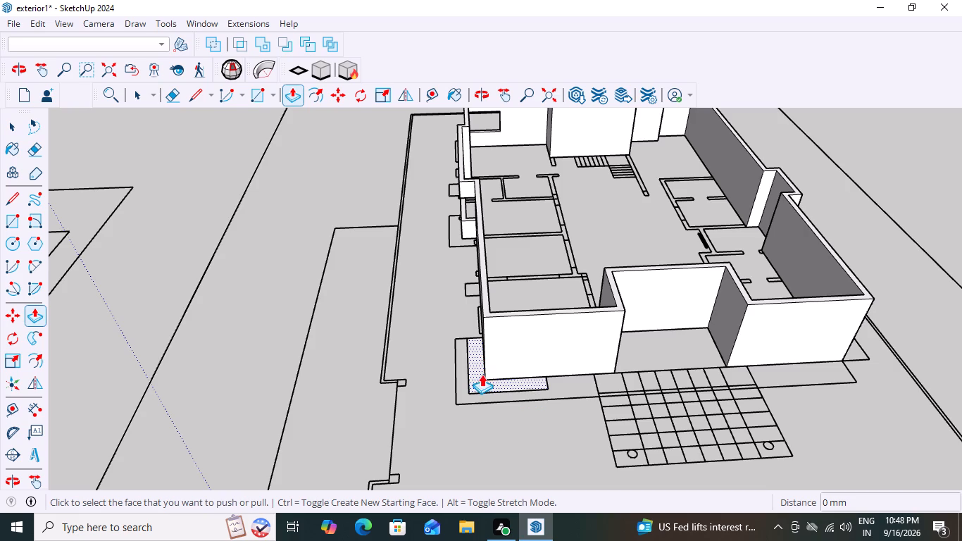
double_click(482, 374)
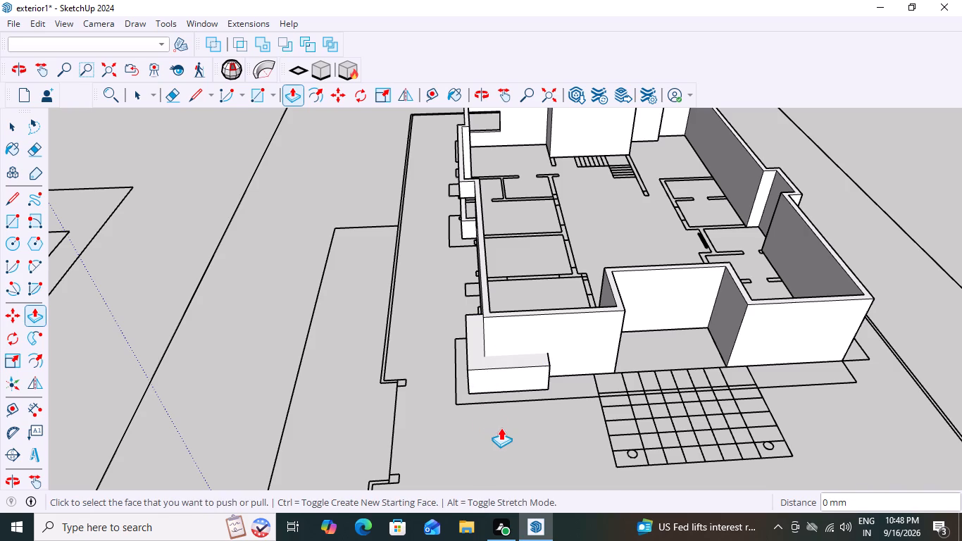
key(ctrl+z)
click(480, 373)
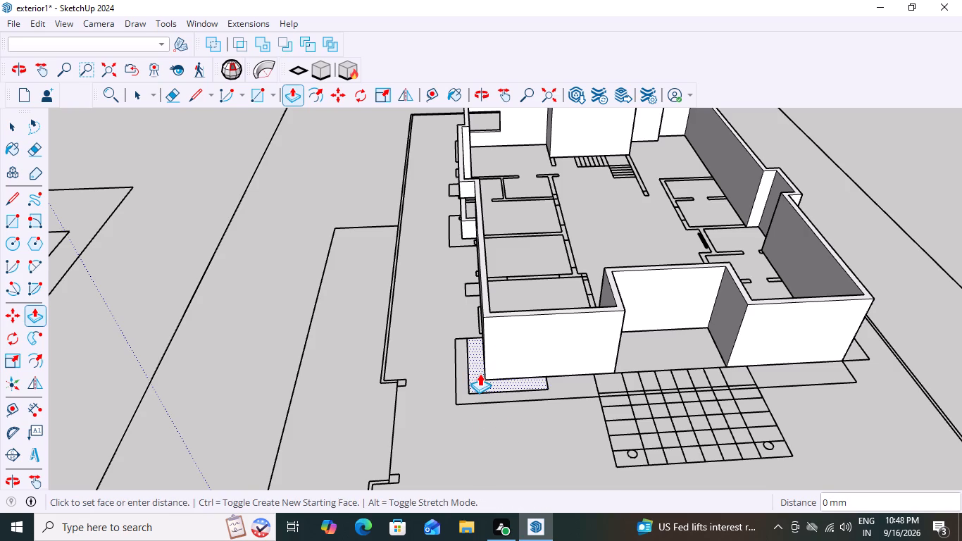
key(4)
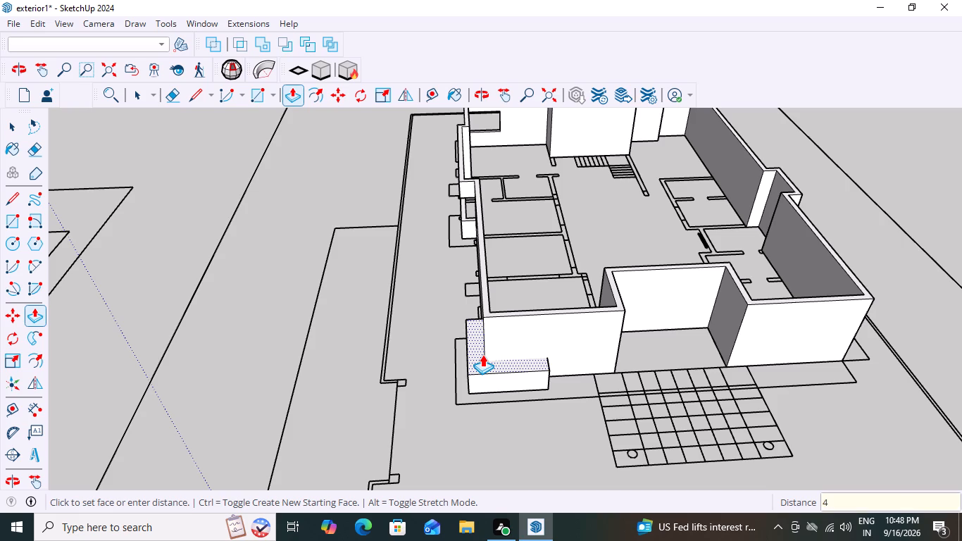
key(apostrophe)
key(Return)
key(space)
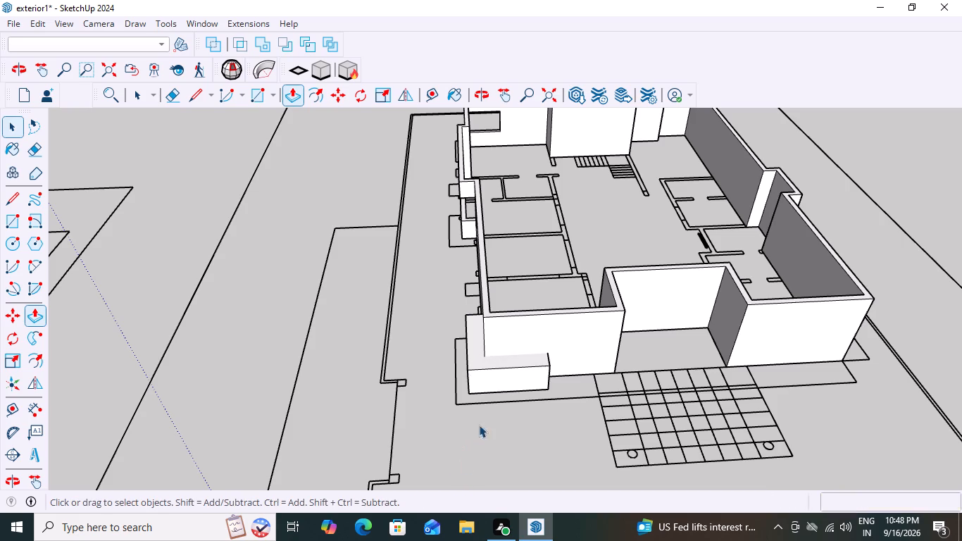
Select all the geometry of the new corner box and make it a group.
triple_click(487, 376)
double_click(487, 376)
right_click(487, 376)
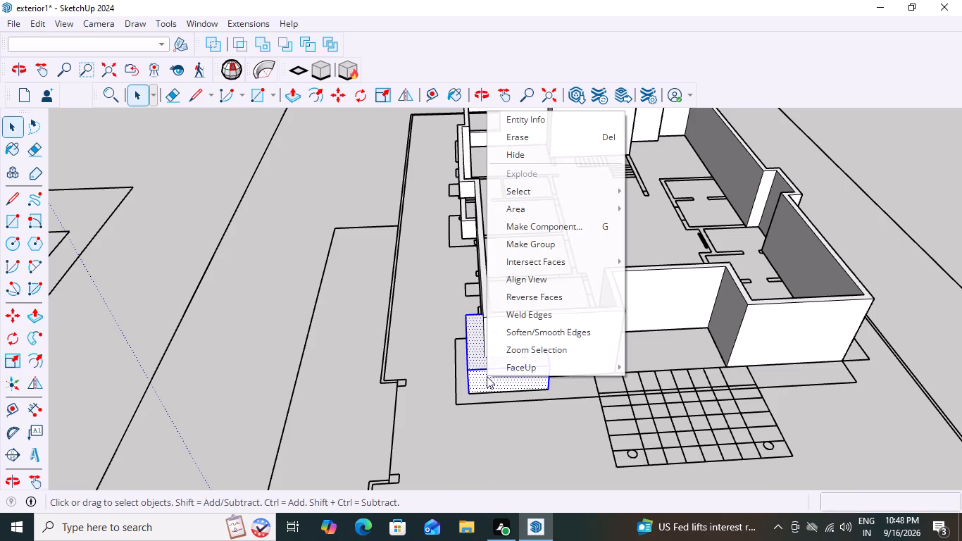
double_click(517, 244)
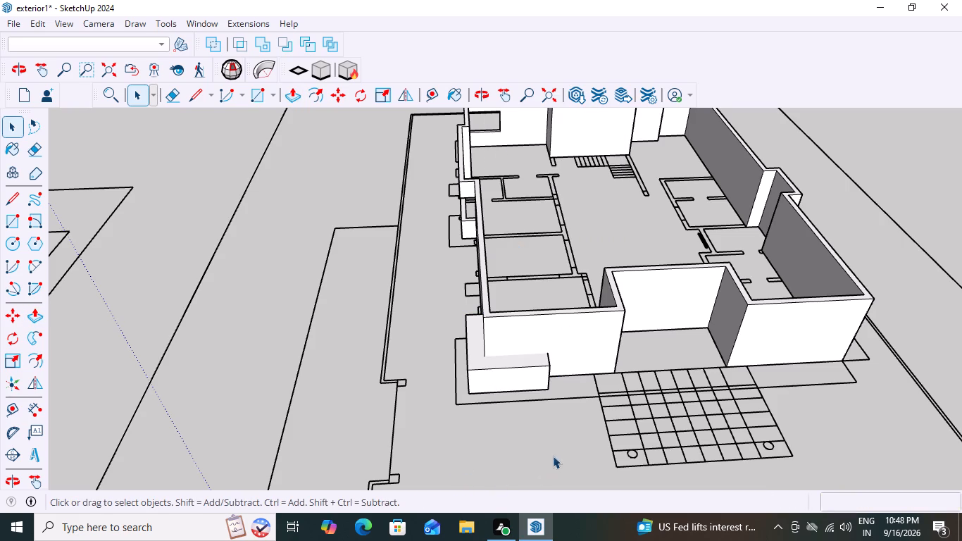
Move the new corner box group straight up by 3'.
click(524, 378)
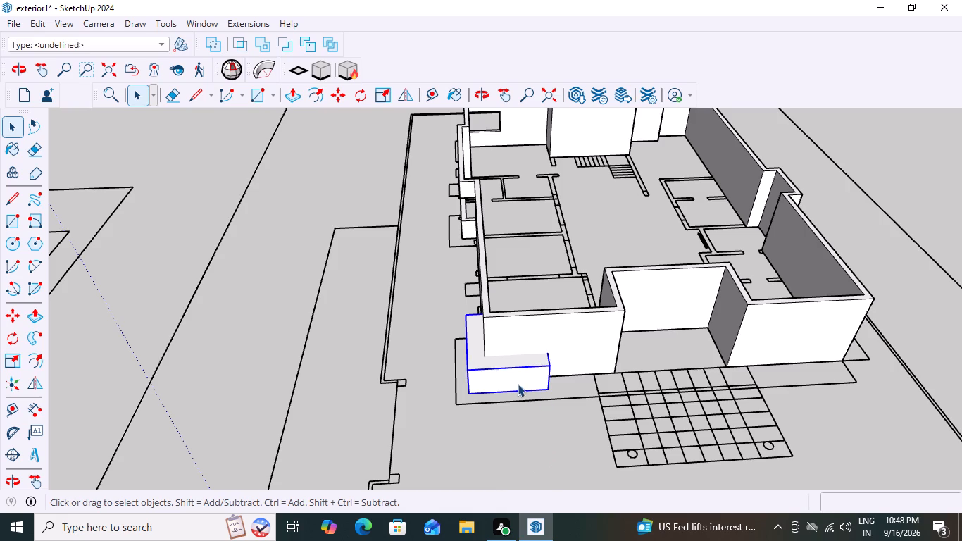
key(m)
click(550, 391)
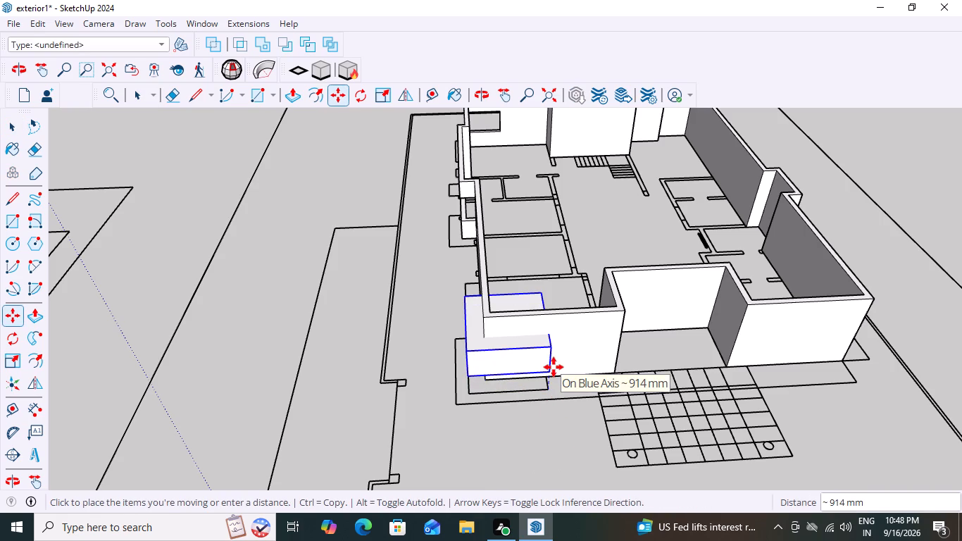
text(3')
key(Return)
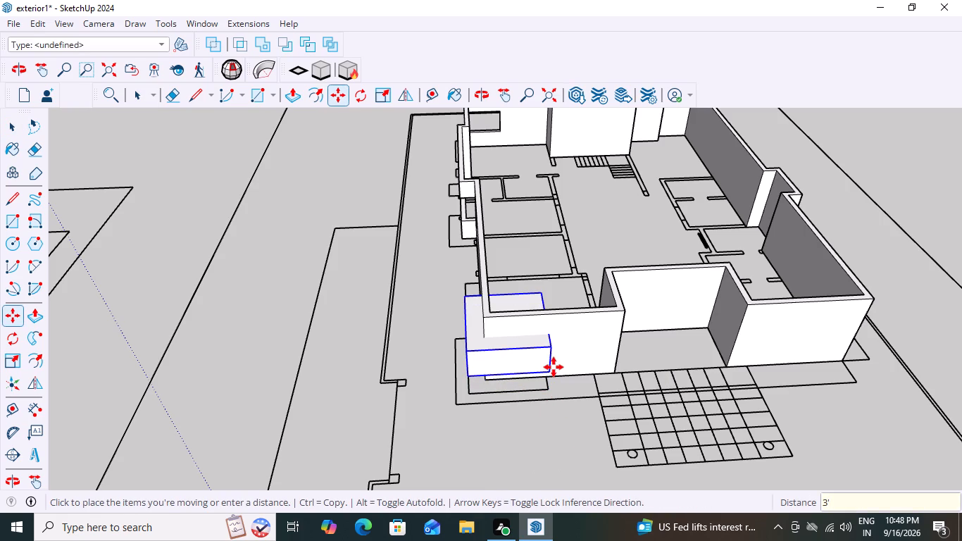
key(Return)
double_click(558, 428)
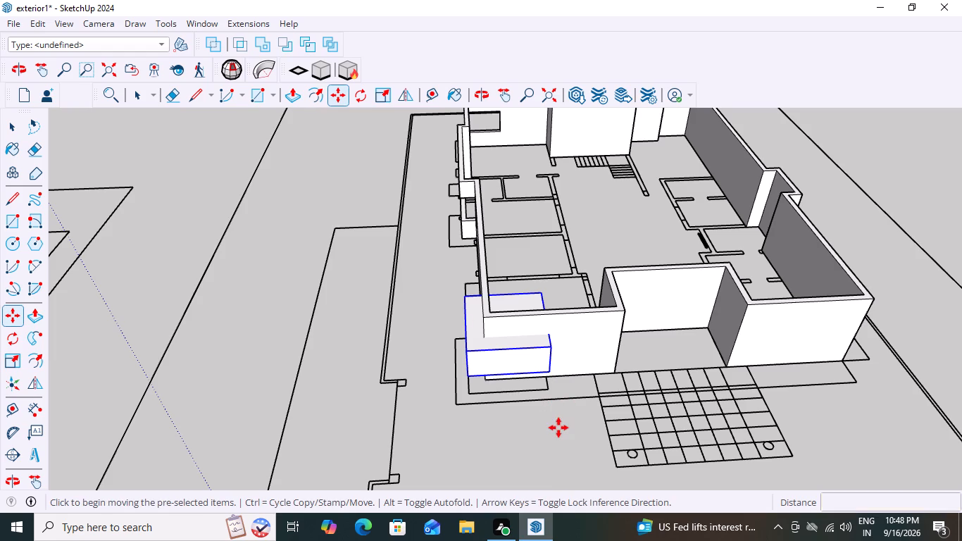
key(space)
Subtract the raised box group from the building walls to cut a window opening at the corner near the paved grid.
middle_drag(558, 406, 606, 292)
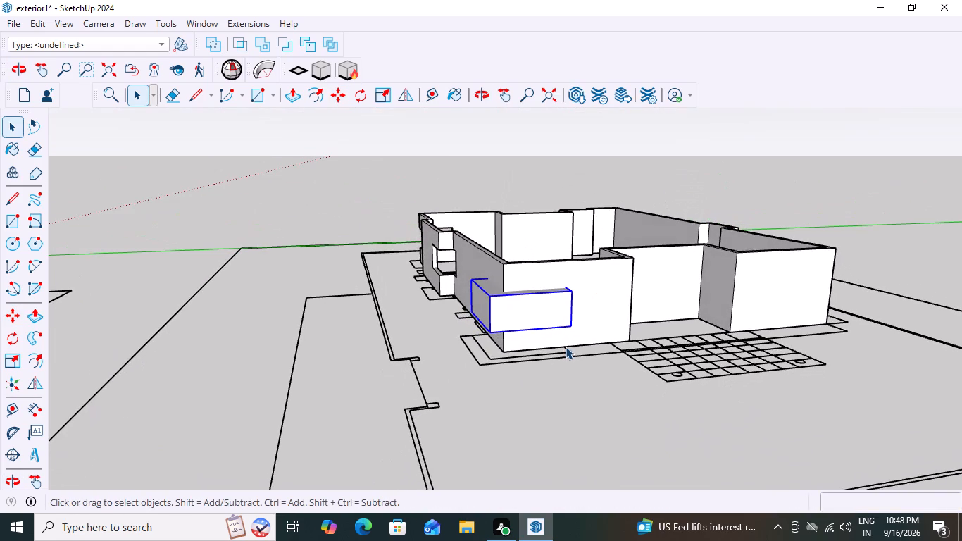
key(space)
click(585, 418)
scroll(582, 416, down, 1)
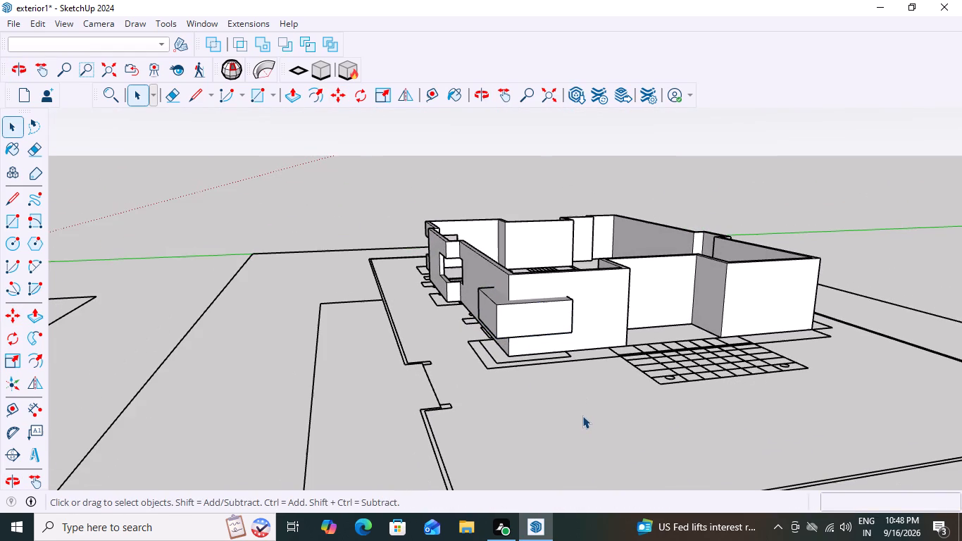
scroll(582, 416, up, 1)
middle_drag(551, 369, 482, 380)
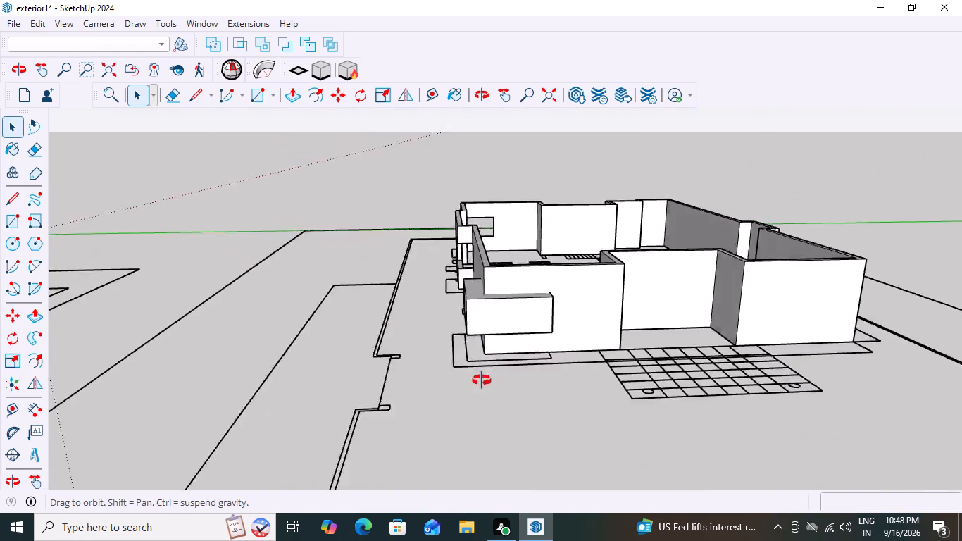
middle_drag(482, 380, 582, 459)
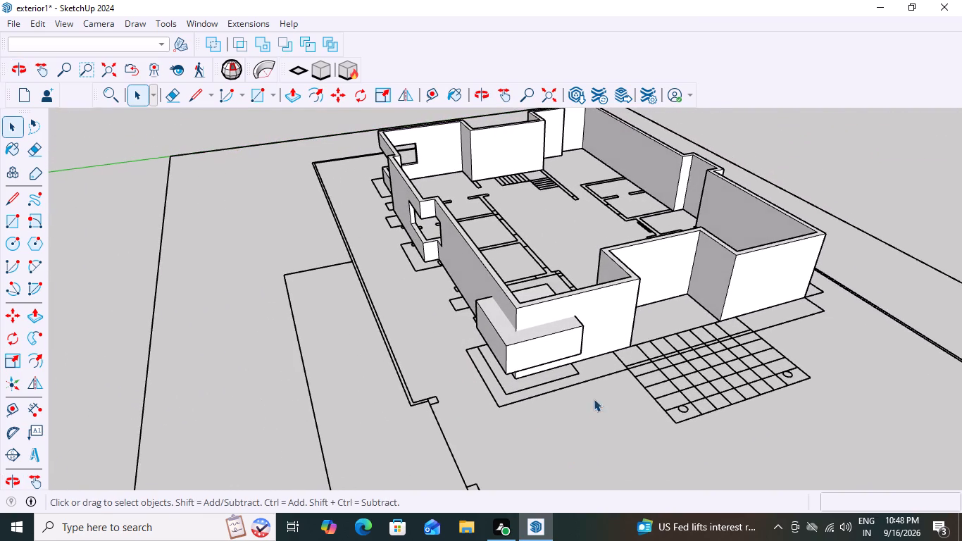
scroll(581, 376, up, 1)
scroll(591, 316, down, 3)
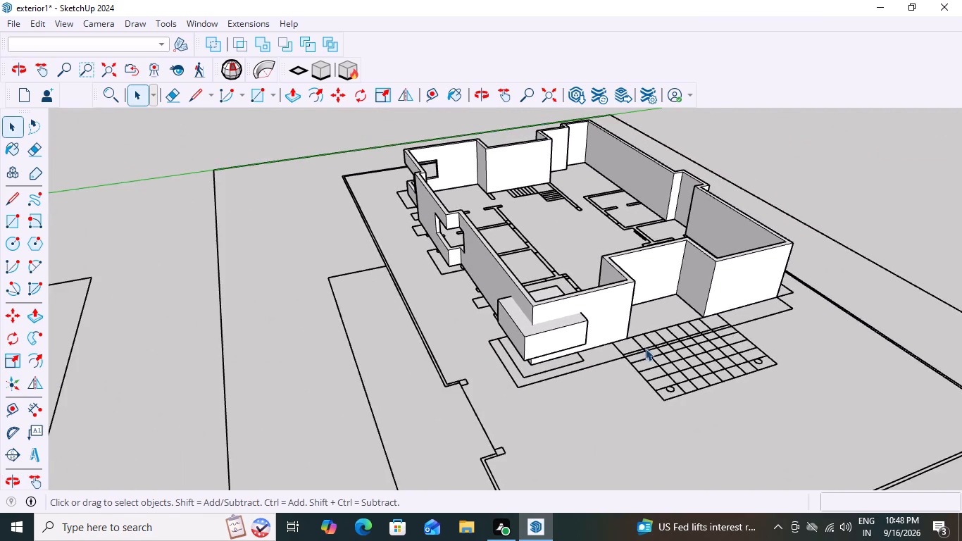
middle_drag(645, 348, 578, 323)
scroll(482, 356, up, 1)
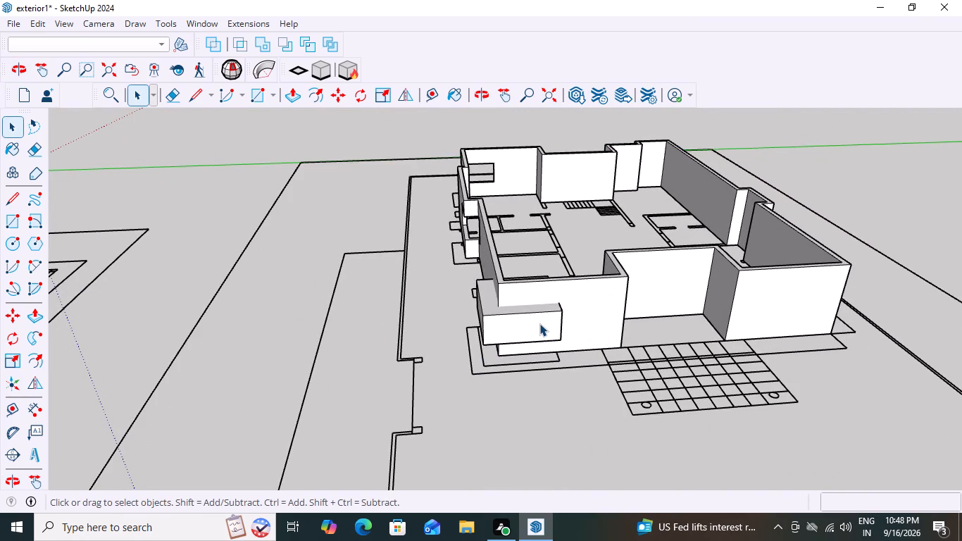
click(539, 323)
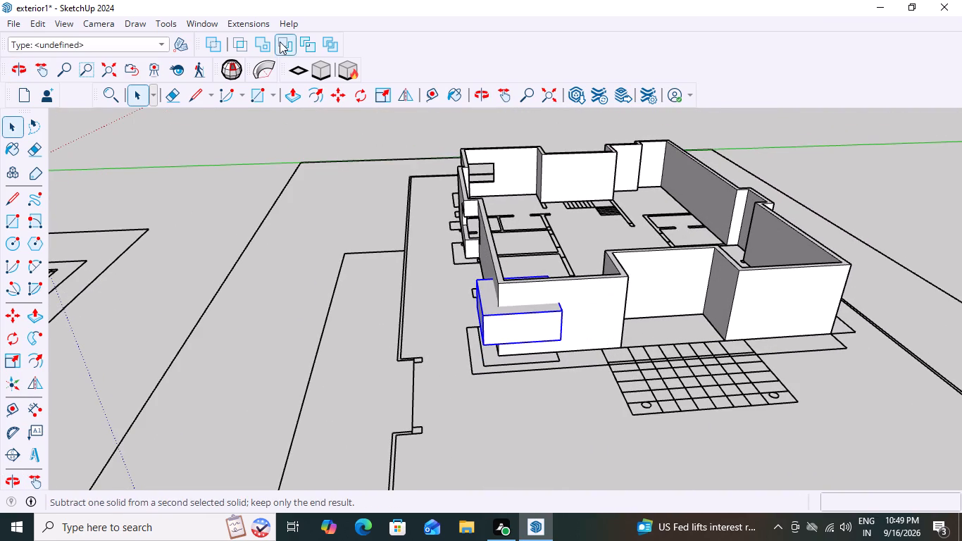
click(280, 42)
click(567, 293)
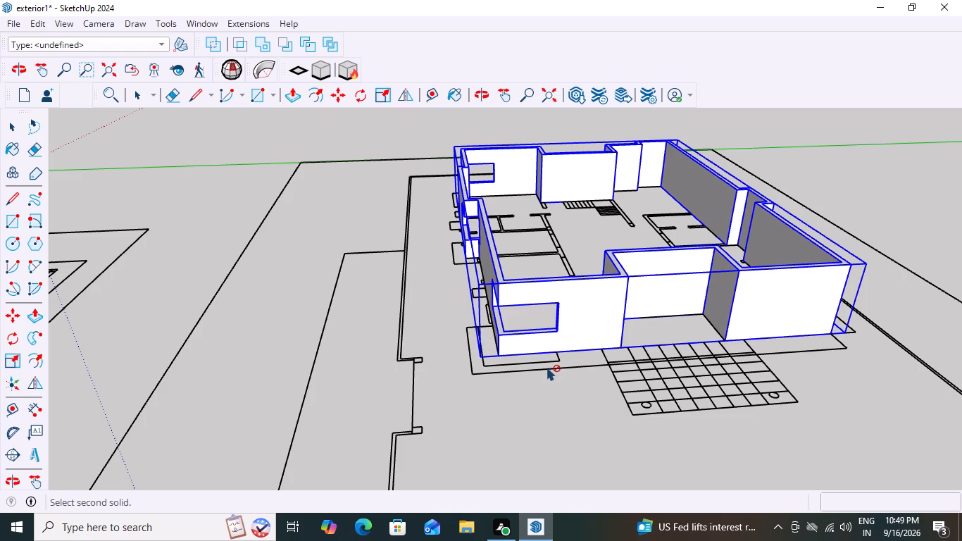
Examine the building walls and their cut window openings from all sides, along with the surrounding plan drawings.
key(space)
click(563, 381)
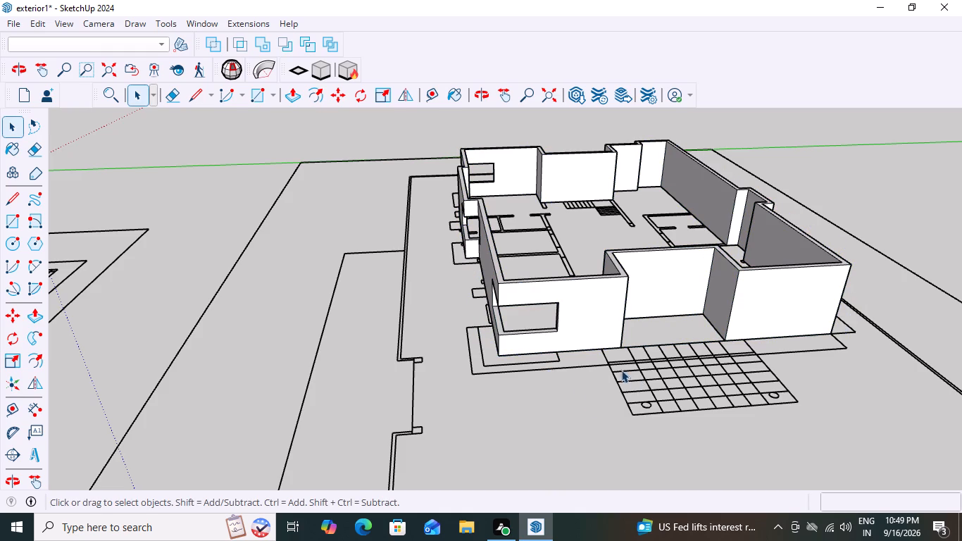
scroll(511, 325, up, 3)
scroll(471, 341, down, 6)
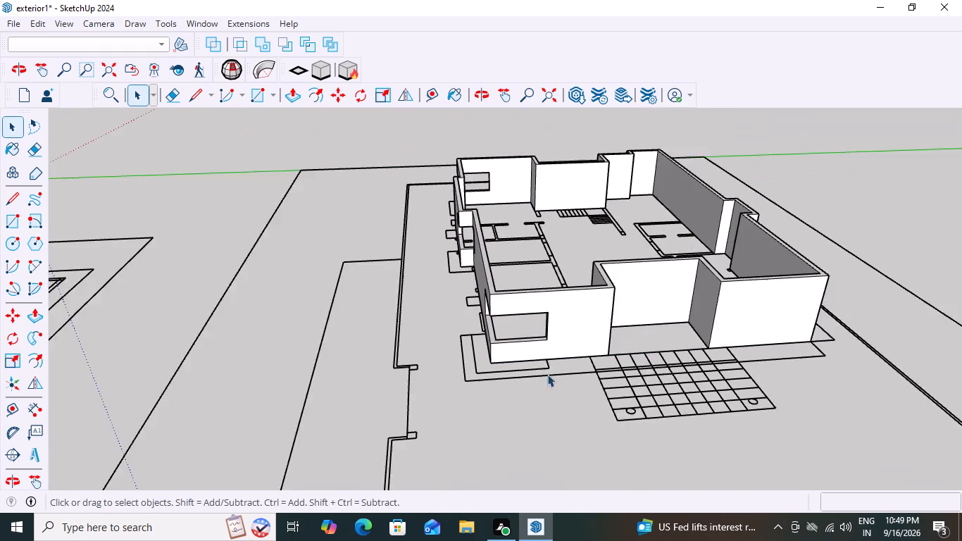
scroll(547, 374, down, 2)
scroll(851, 329, up, 1)
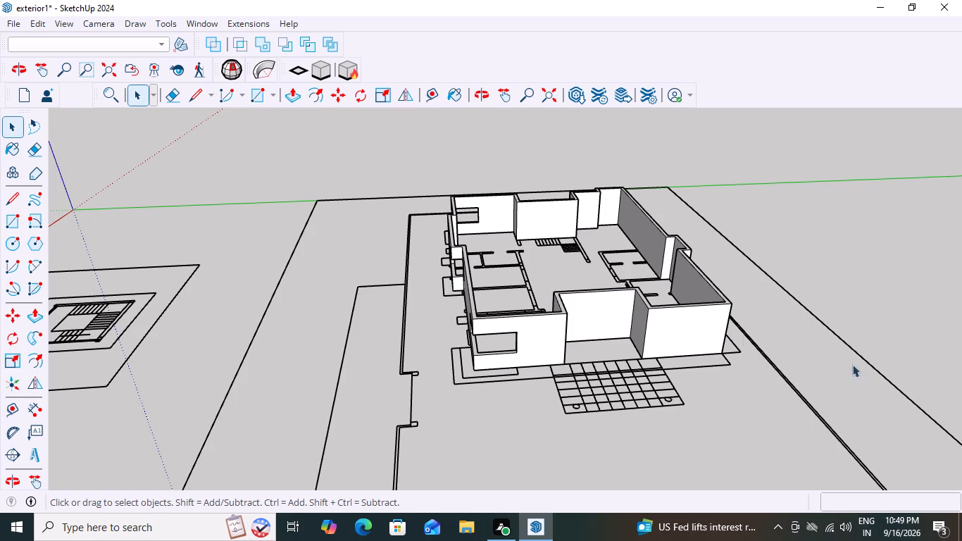
scroll(789, 398, up, 3)
scroll(751, 346, down, 2)
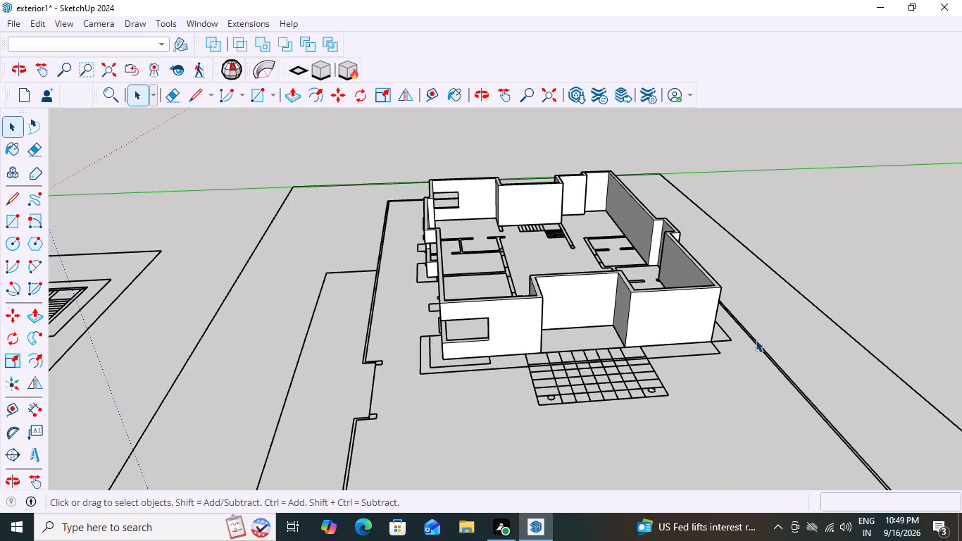
scroll(664, 327, down, 4)
middle_drag(712, 293, 542, 319)
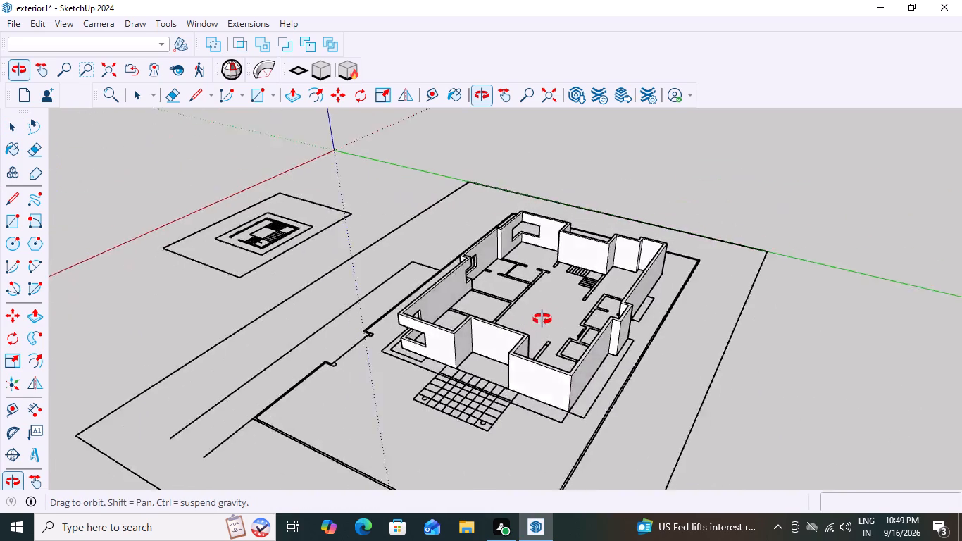
middle_drag(542, 319, 437, 333)
scroll(614, 362, up, 1)
middle_drag(624, 351, 504, 442)
scroll(548, 375, up, 2)
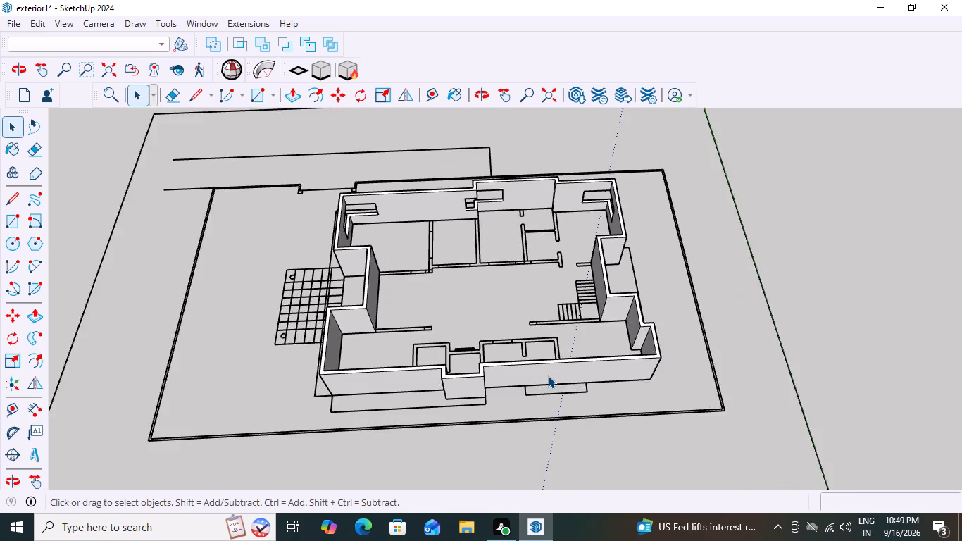
middle_drag(577, 372, 574, 461)
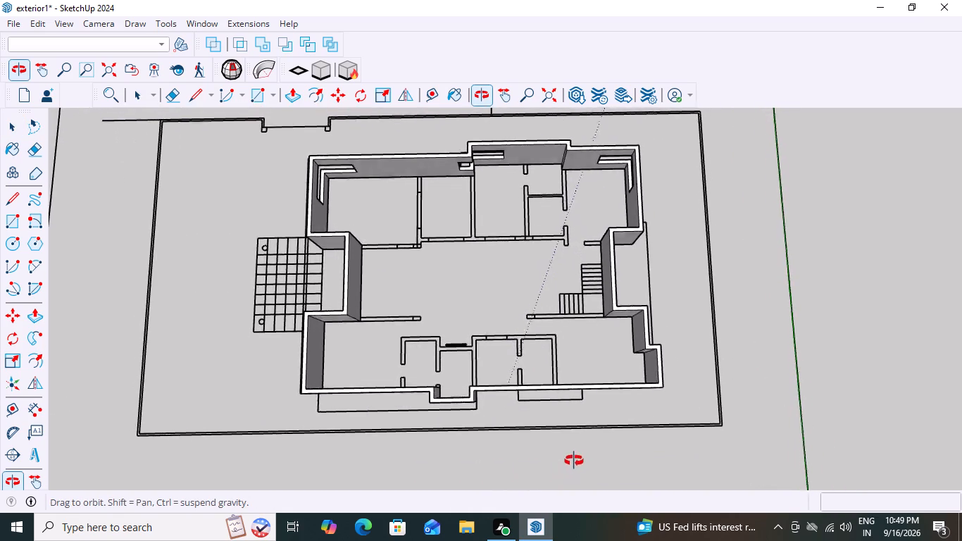
middle_drag(574, 461, 280, 312)
middle_drag(280, 312, 612, 353)
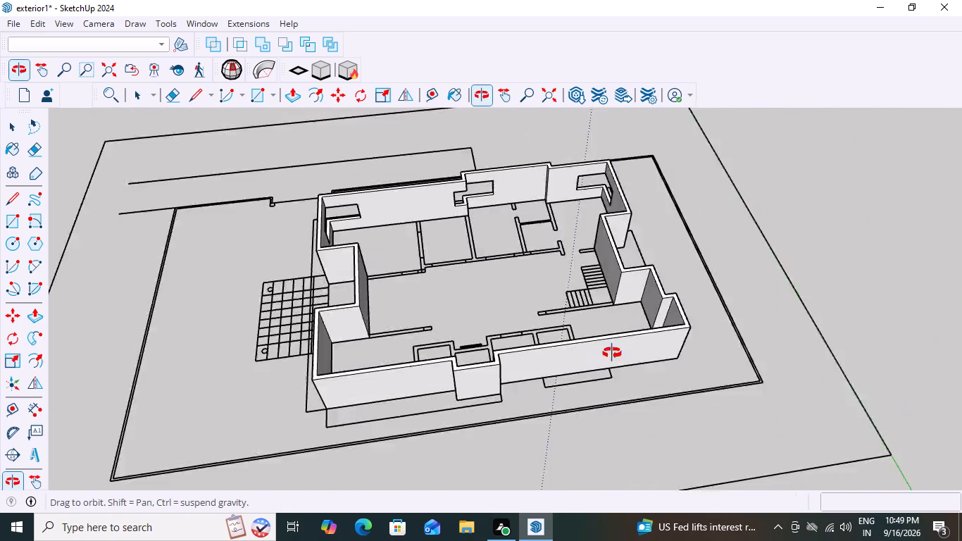
middle_drag(612, 353, 752, 254)
scroll(185, 392, up, 1)
middle_drag(285, 374, 537, 338)
middle_drag(537, 338, 454, 354)
scroll(475, 331, up, 4)
scroll(475, 331, down, 8)
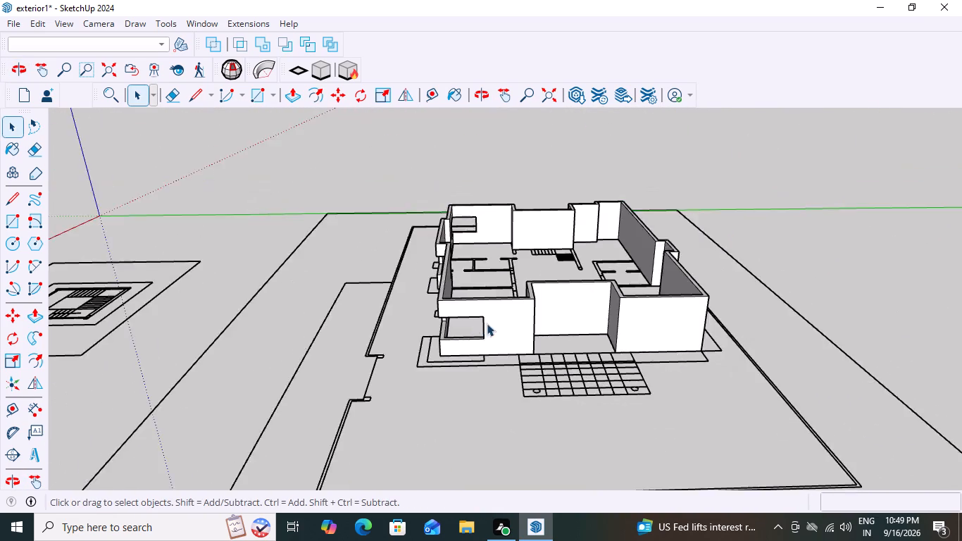
scroll(487, 323, down, 4)
scroll(493, 326, up, 1)
scroll(499, 321, down, 6)
scroll(504, 326, up, 1)
scroll(513, 321, down, 5)
scroll(486, 377, down, 12)
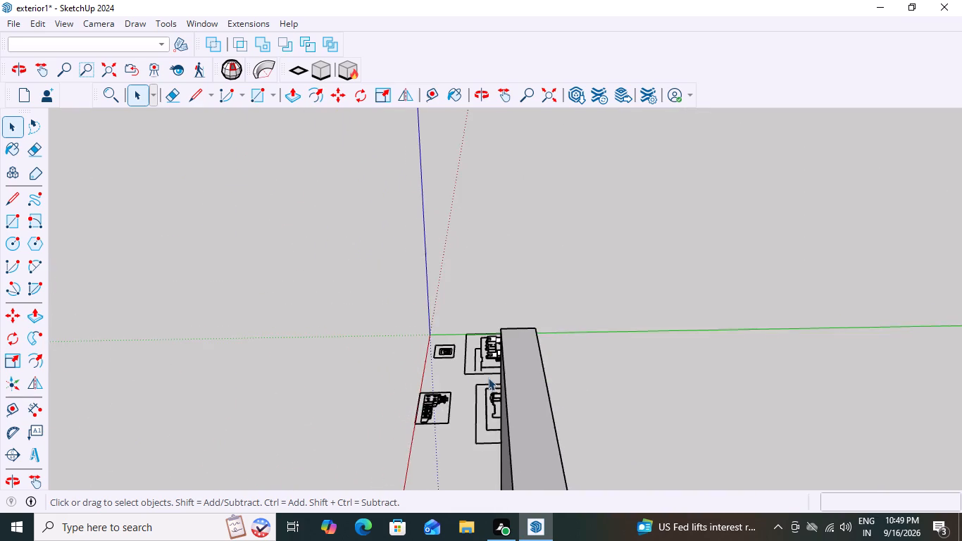
scroll(487, 378, down, 4)
middle_drag(468, 423, 685, 394)
middle_drag(686, 393, 695, 387)
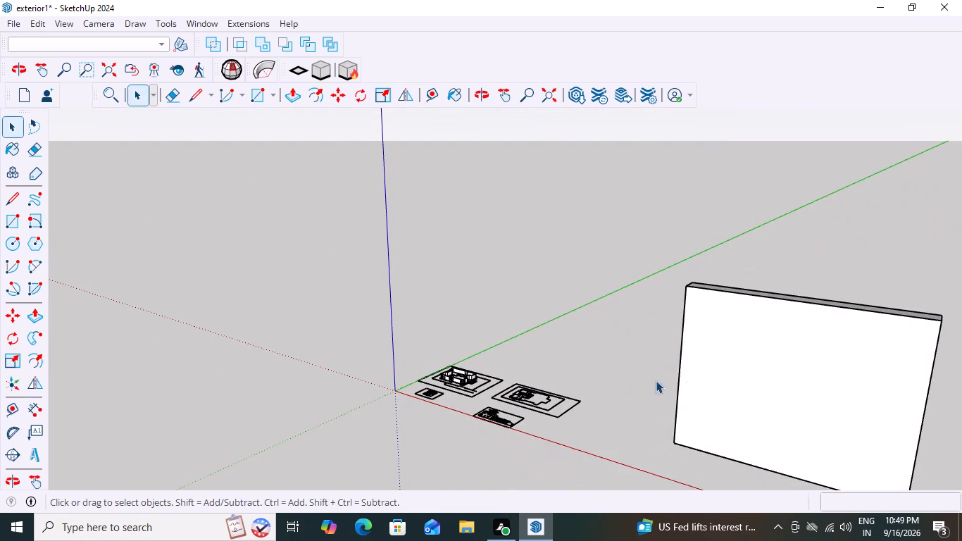
scroll(435, 385, up, 9)
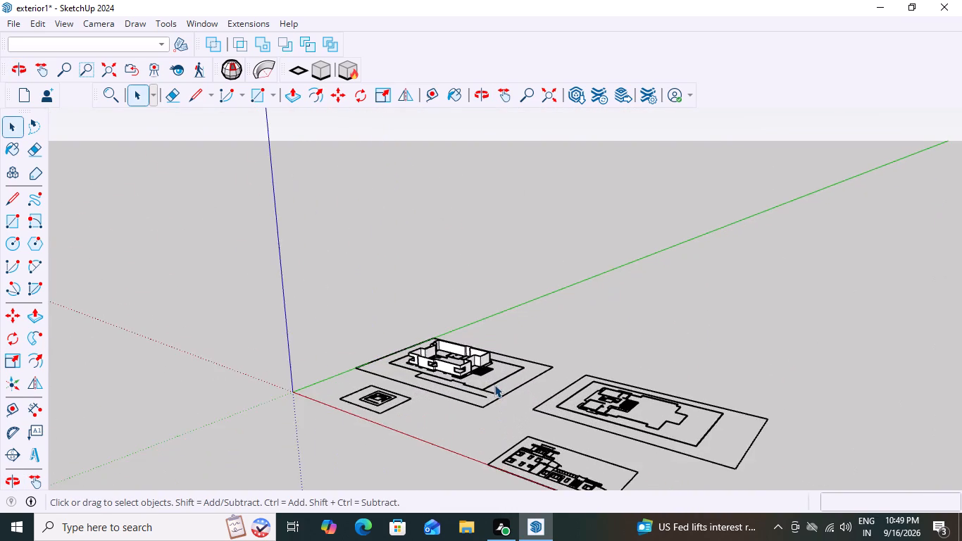
scroll(494, 385, up, 17)
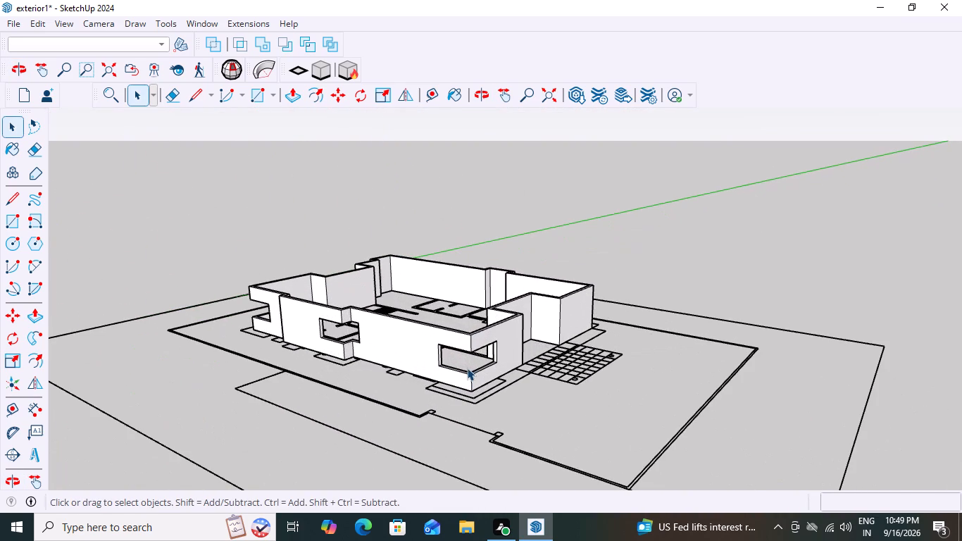
Draw a rectangle about 83451 mm by 40616 mm on the empty ground behind the building plans.
scroll(485, 371, down, 7)
key(space)
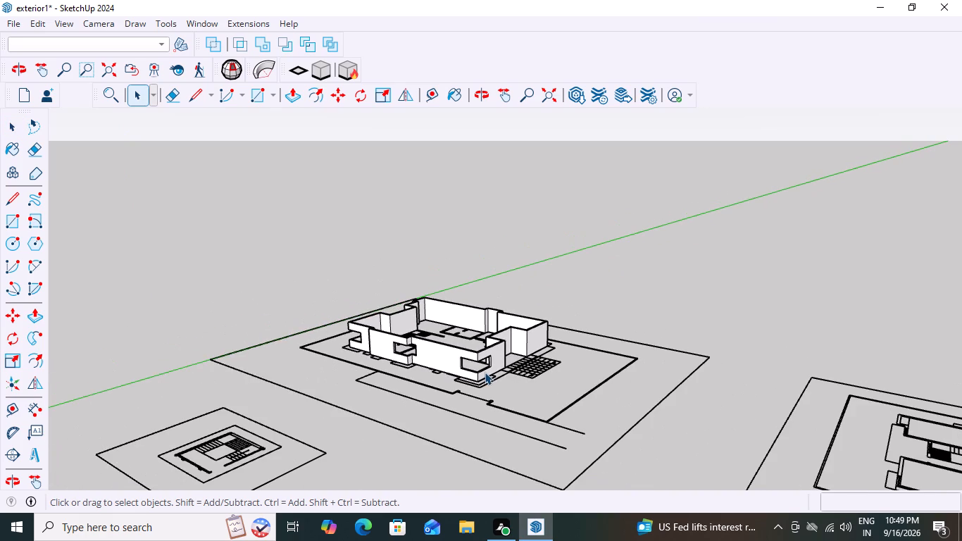
scroll(487, 372, down, 8)
middle_drag(619, 452, 744, 460)
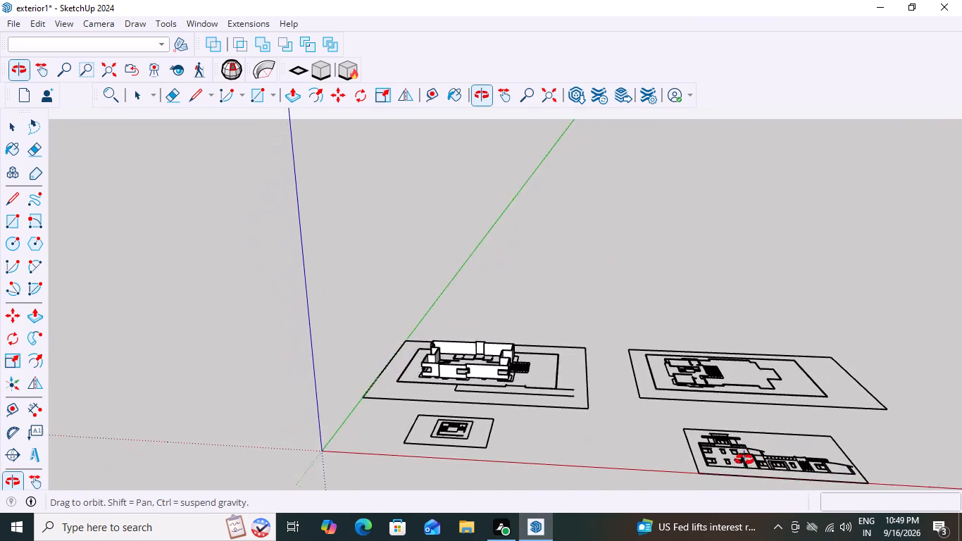
middle_drag(744, 460, 770, 460)
scroll(657, 383, down, 4)
scroll(609, 217, up, 2)
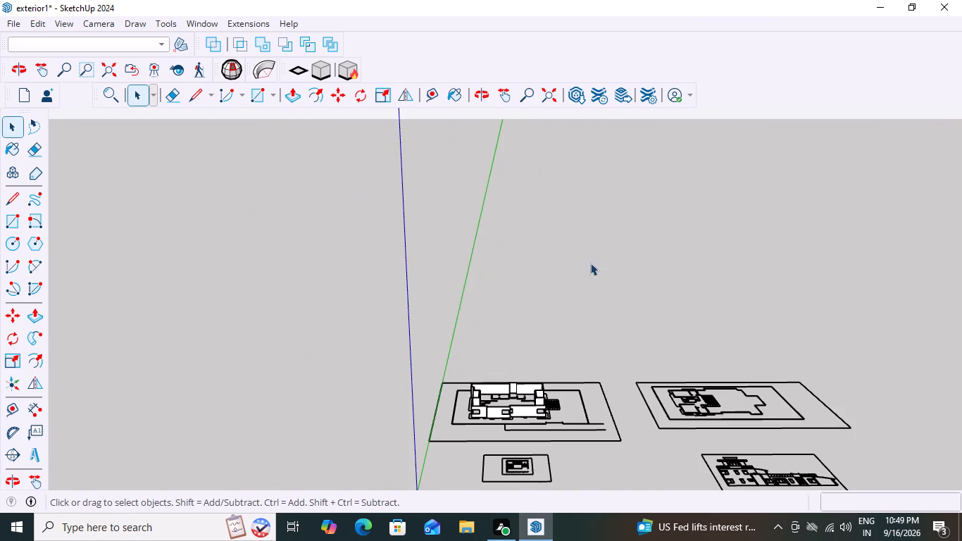
scroll(564, 293, up, 2)
key(r)
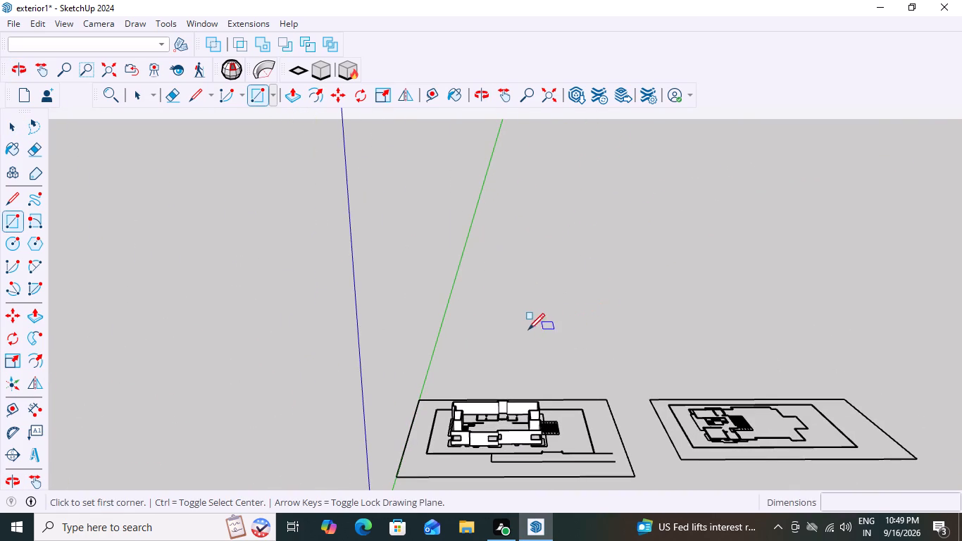
click(513, 285)
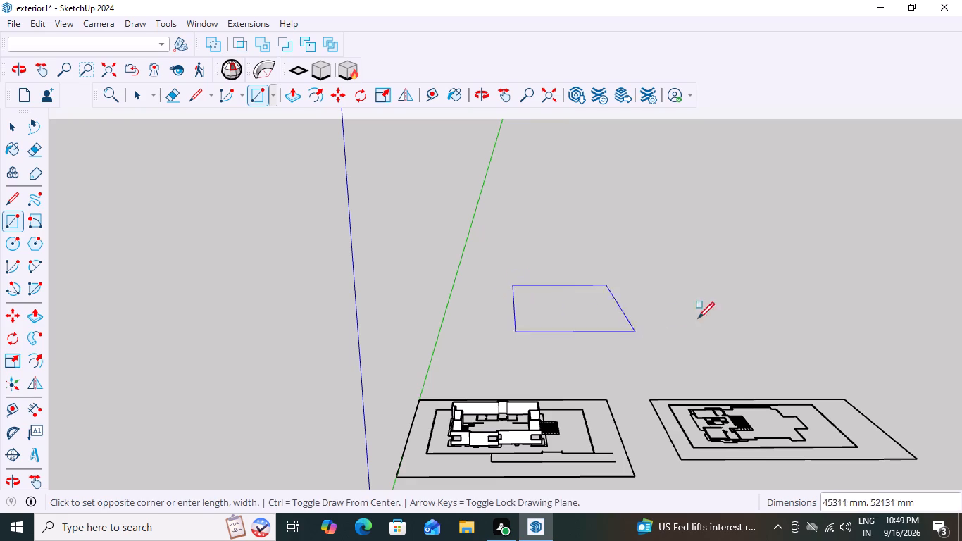
click(759, 316)
key(space)
Extrude the new rectangle upward by about 12 m with Push/Pull to form a box.
key(p)
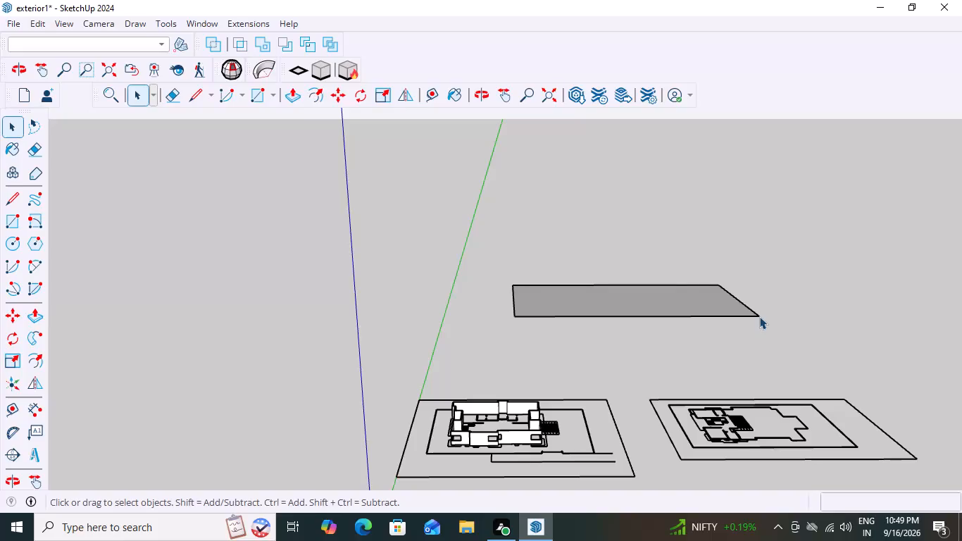
click(680, 290)
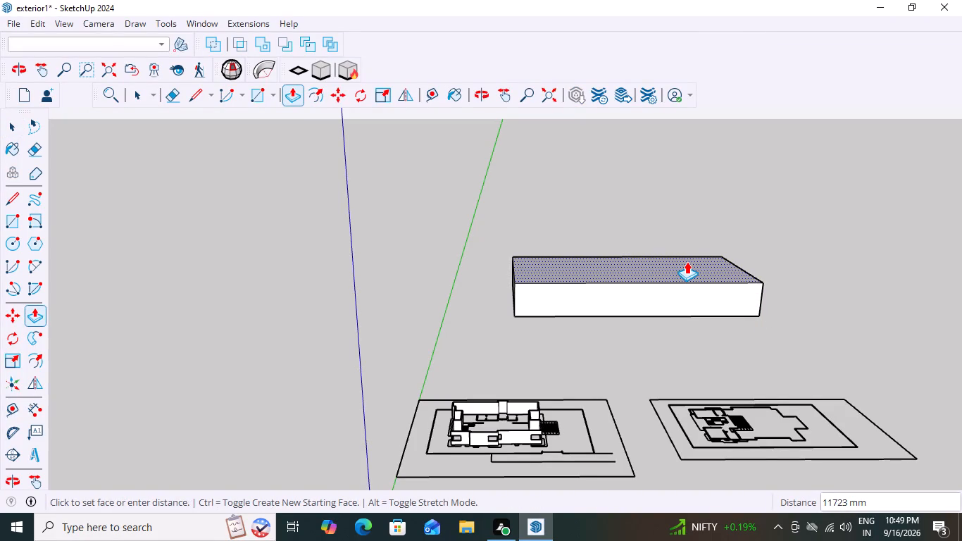
click(687, 260)
key(space)
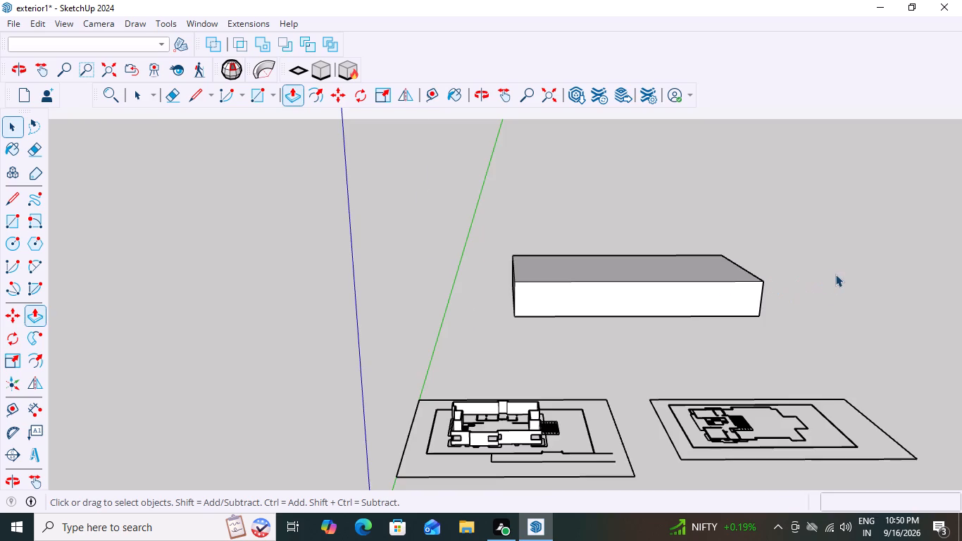
Select all the geometry of the large new box and make it a group.
scroll(836, 275, down, 2)
middle_drag(679, 325, 699, 377)
scroll(644, 237, up, 1)
middle_drag(794, 186, 766, 195)
scroll(567, 369, up, 1)
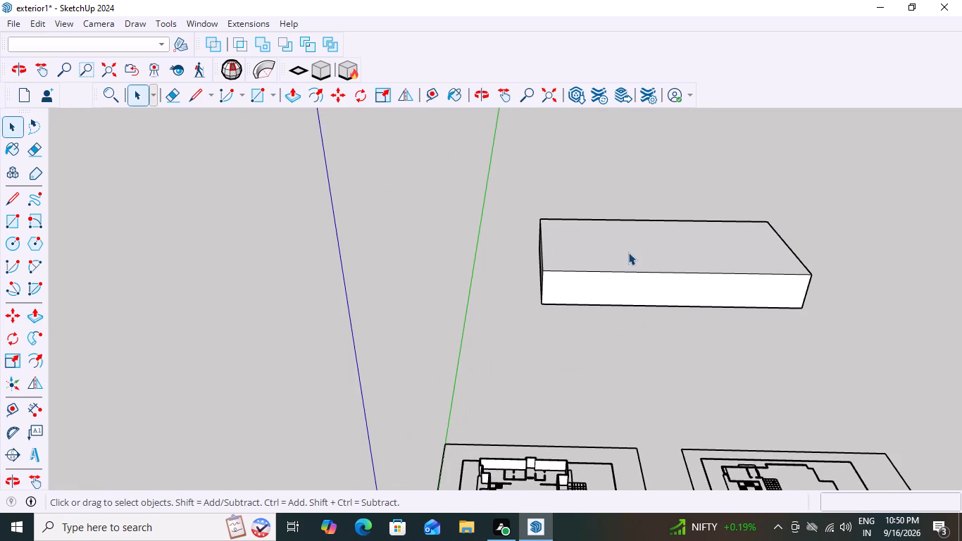
triple_click(628, 252)
double_click(628, 252)
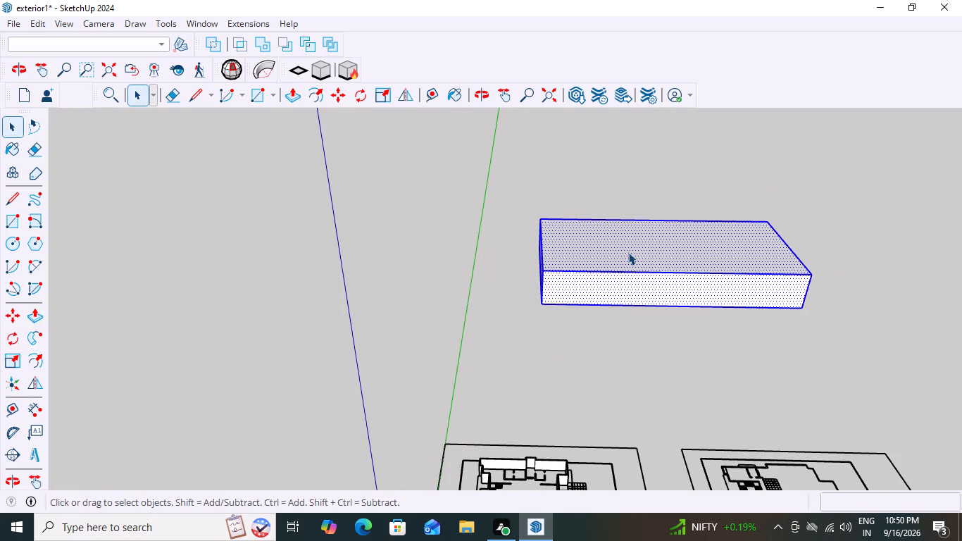
right_click(628, 252)
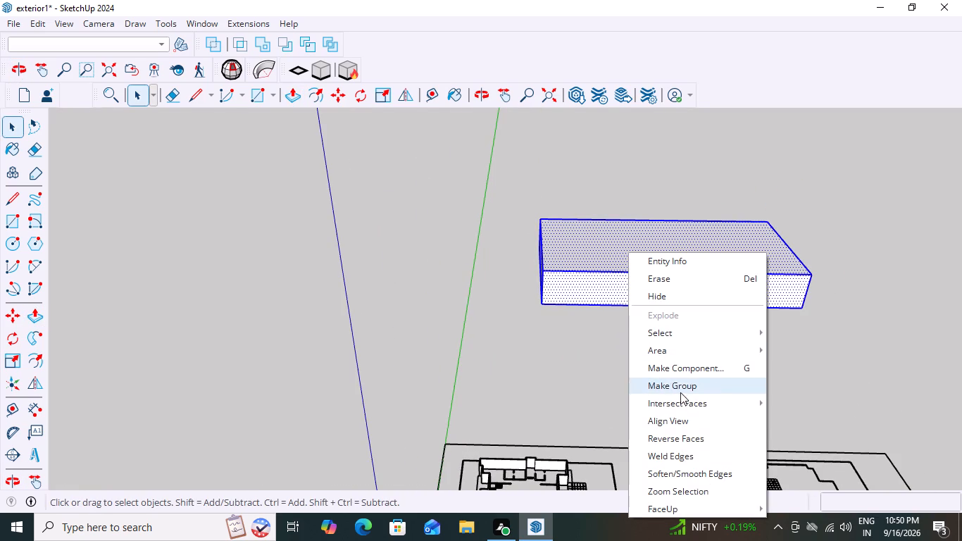
click(681, 385)
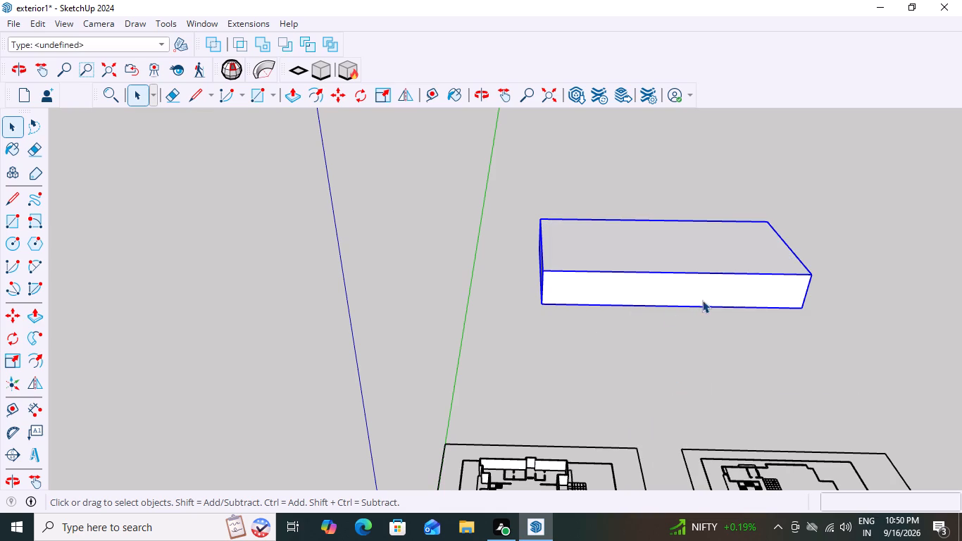
key(space)
Draw a two-point arc between the top corners of the box's short end, bulging about 7137 mm onto the top face.
middle_drag(632, 346, 642, 329)
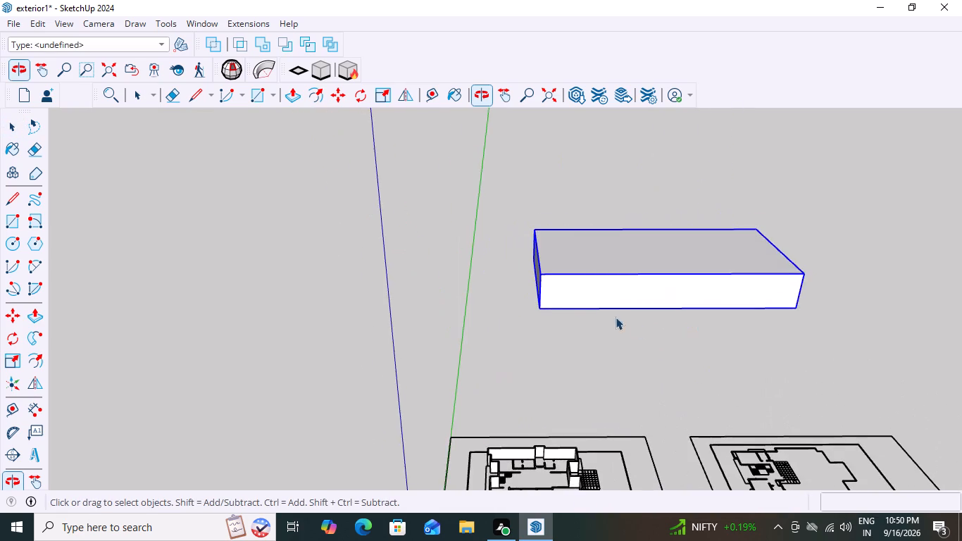
scroll(575, 310, up, 1)
key(space)
click(543, 339)
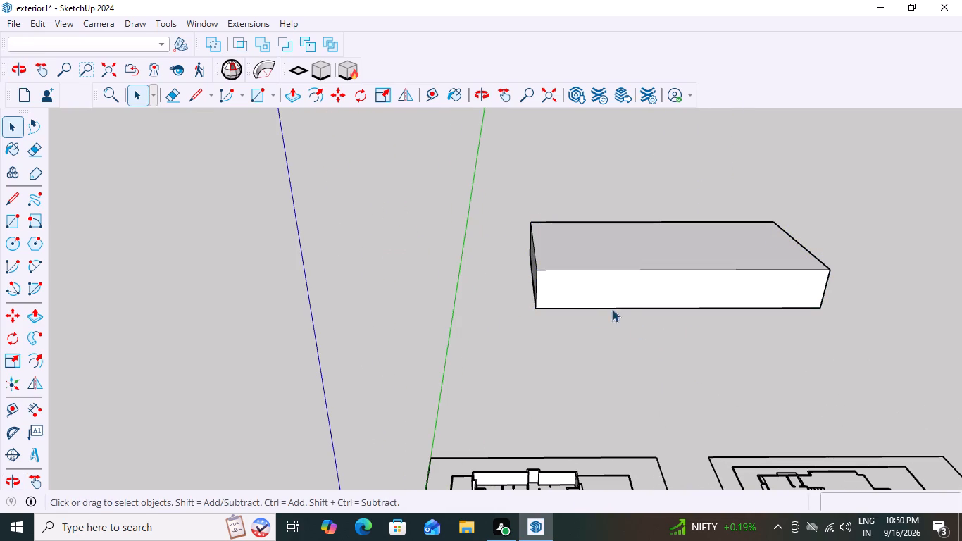
scroll(527, 273, up, 1)
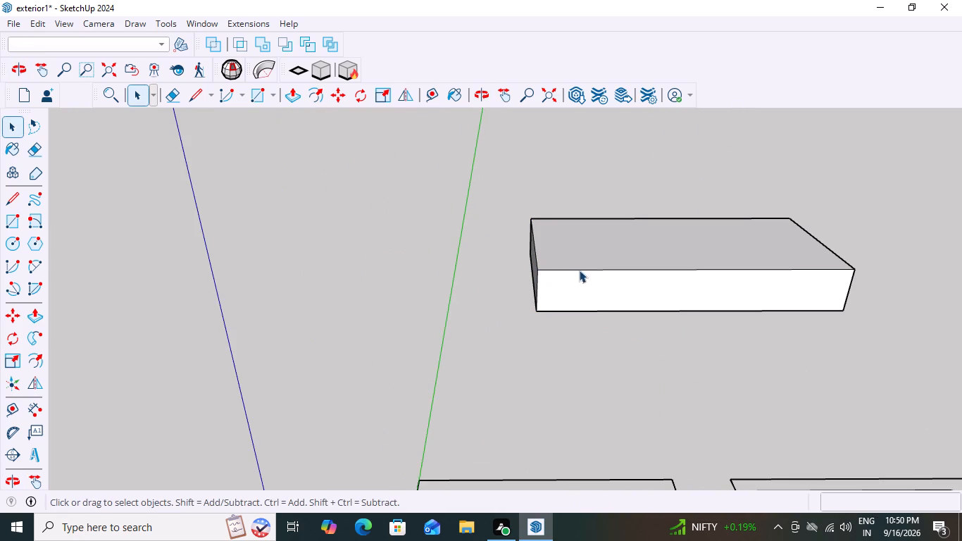
key(a)
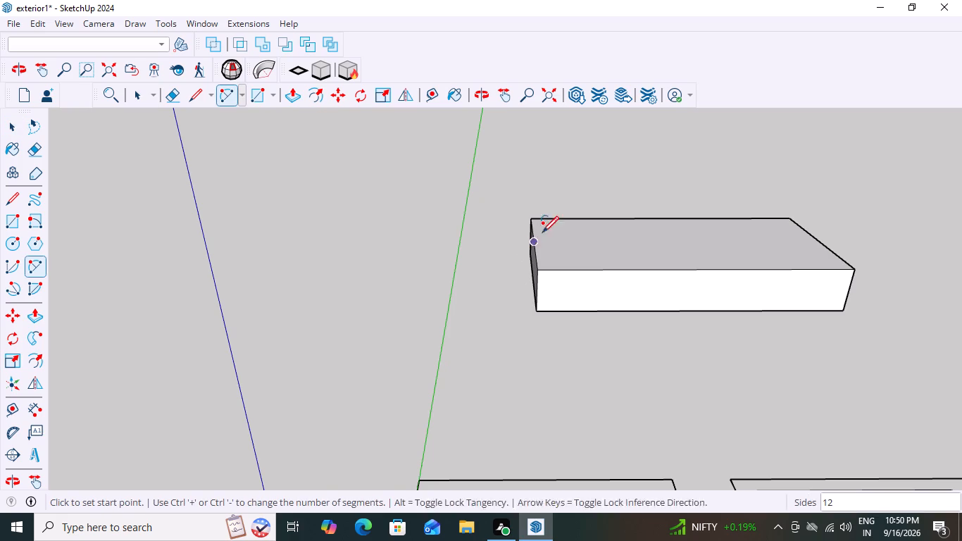
click(532, 218)
click(536, 271)
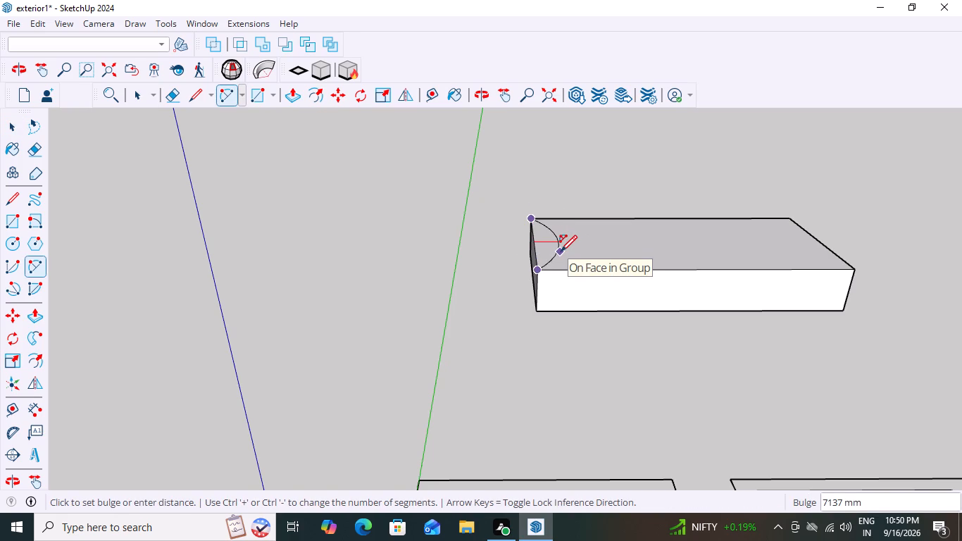
click(561, 251)
key(space)
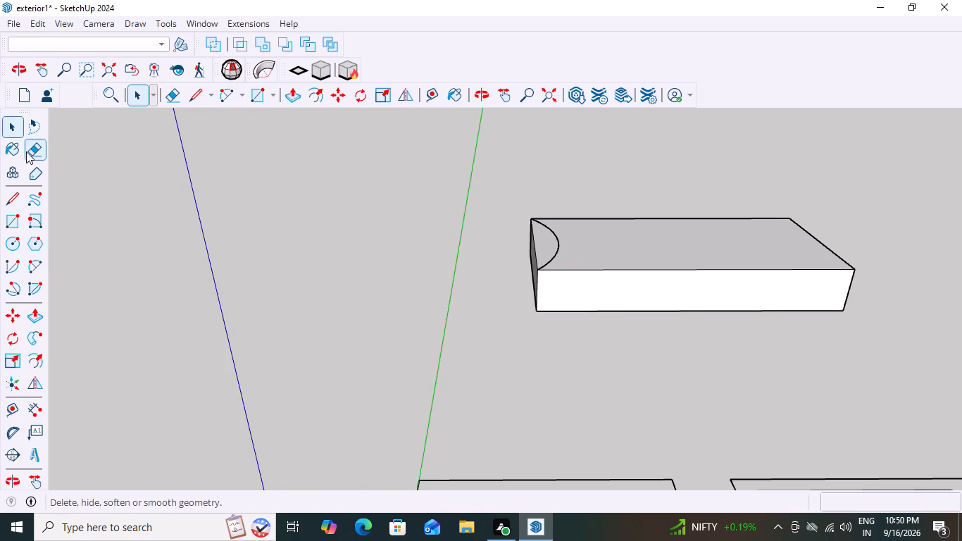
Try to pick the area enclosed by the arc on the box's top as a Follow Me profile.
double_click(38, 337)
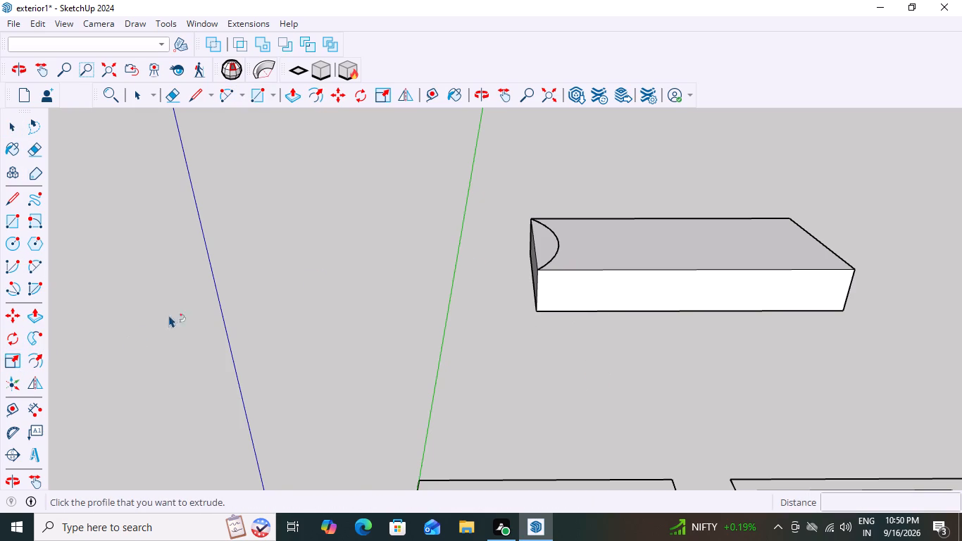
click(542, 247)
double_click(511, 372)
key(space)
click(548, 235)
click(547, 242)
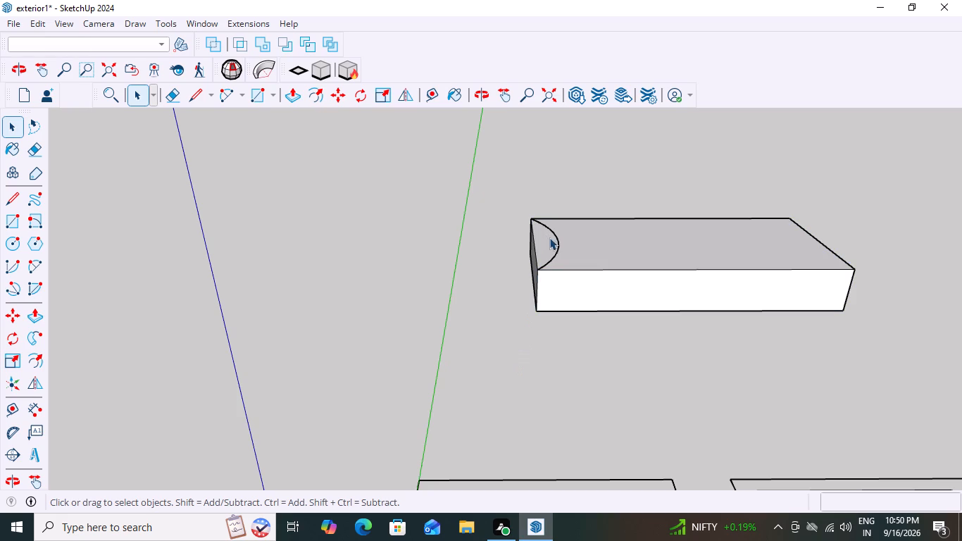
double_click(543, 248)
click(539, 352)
Undo the recent edits until the arc on the box's top face is removed.
scroll(589, 280, up, 1)
middle_click(554, 301)
scroll(524, 289, down, 2)
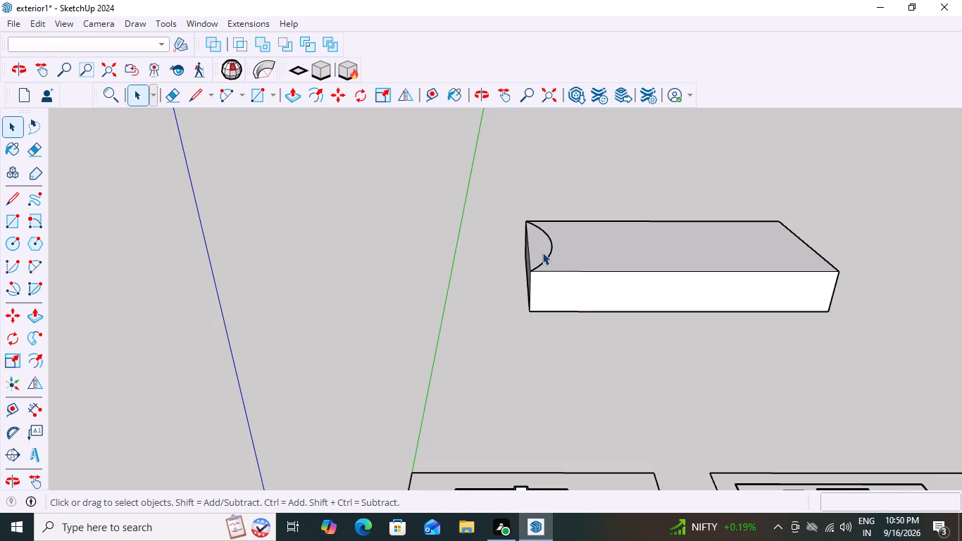
key(ctrl+x)
key(ctrl+z)
drag(628, 154, 640, 149)
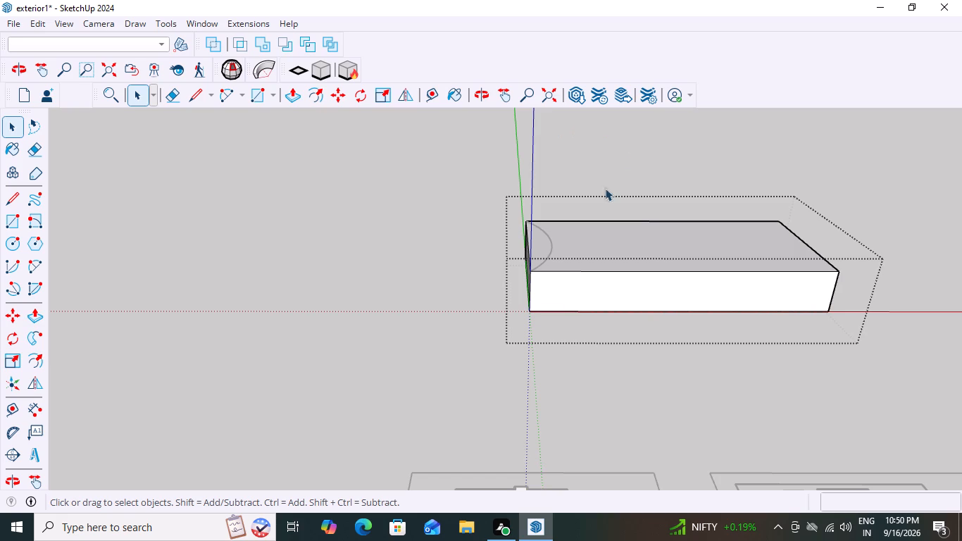
click(634, 146)
key(space)
key(space)
key(ctrl+z)
key(ctrl+z)
key(ctrl+z)
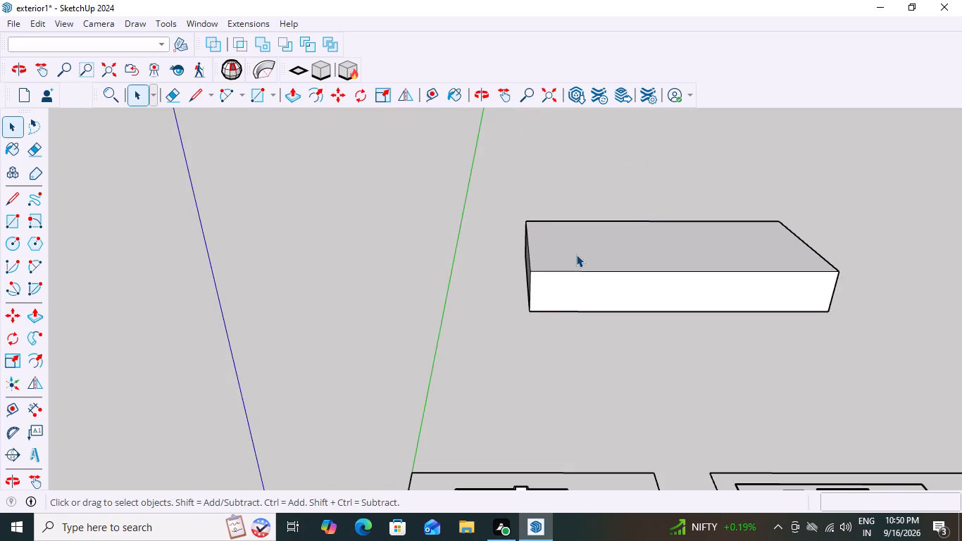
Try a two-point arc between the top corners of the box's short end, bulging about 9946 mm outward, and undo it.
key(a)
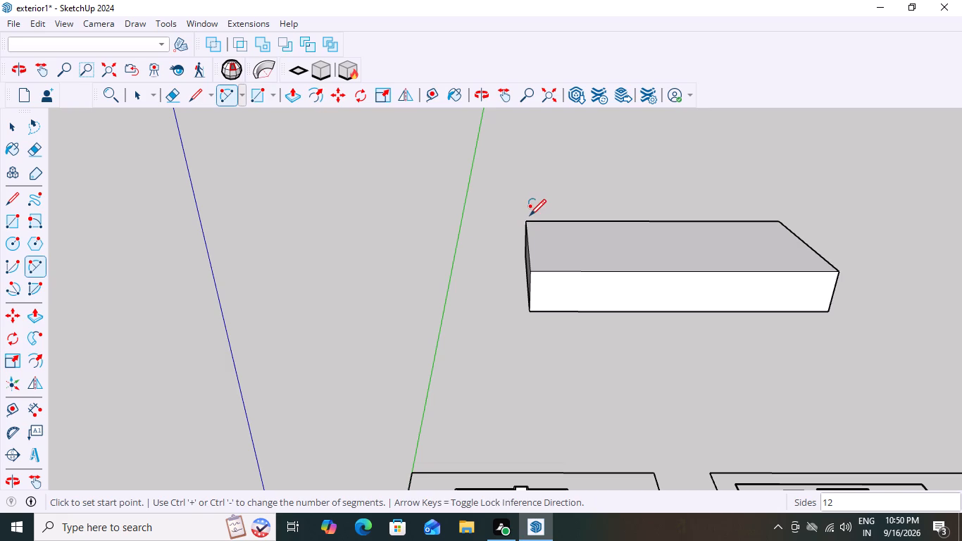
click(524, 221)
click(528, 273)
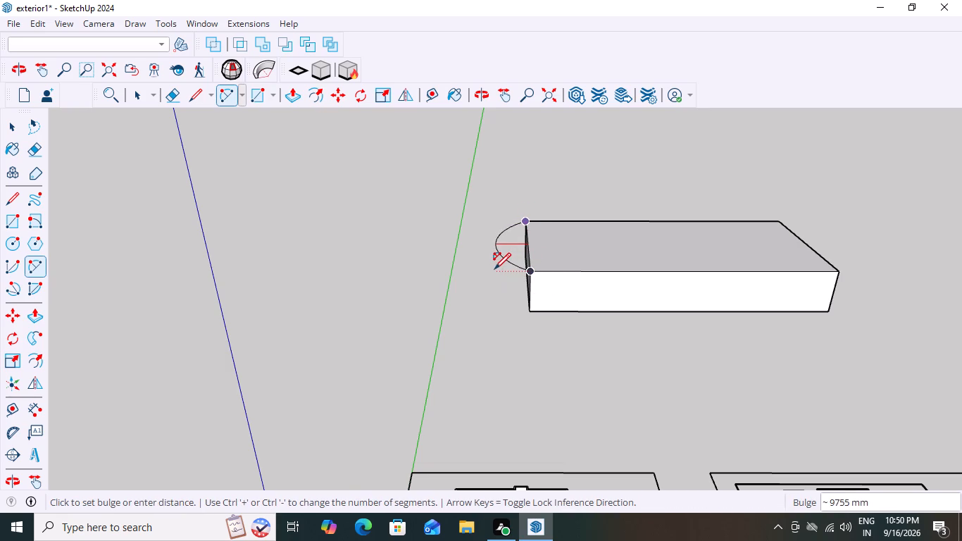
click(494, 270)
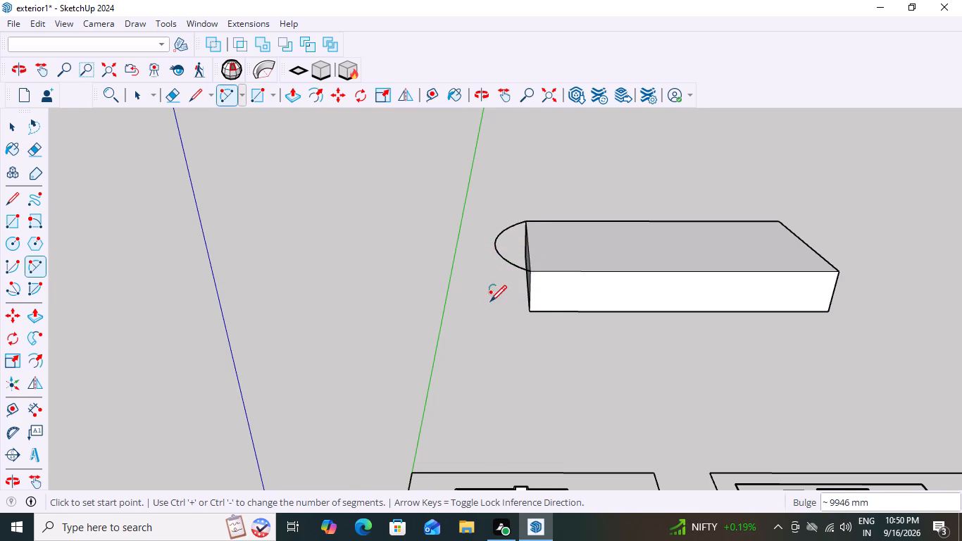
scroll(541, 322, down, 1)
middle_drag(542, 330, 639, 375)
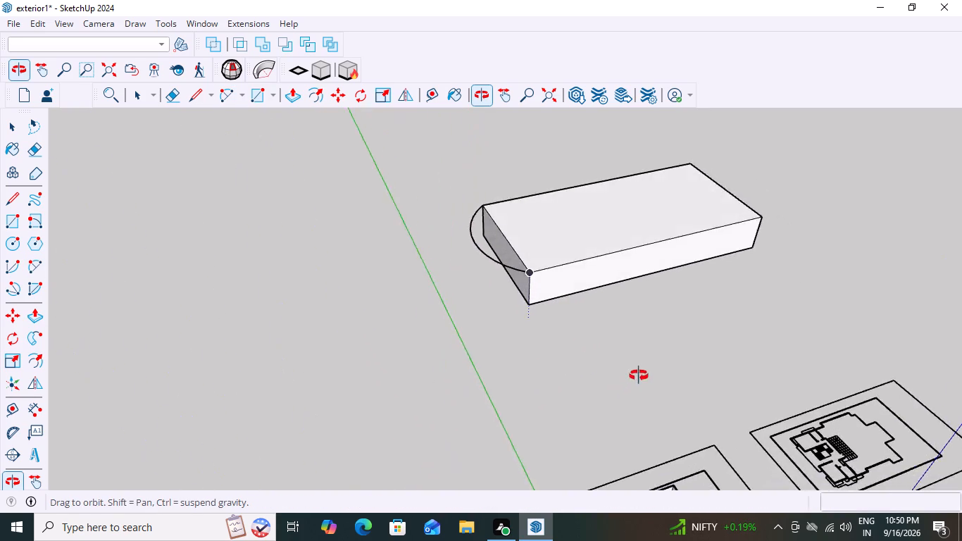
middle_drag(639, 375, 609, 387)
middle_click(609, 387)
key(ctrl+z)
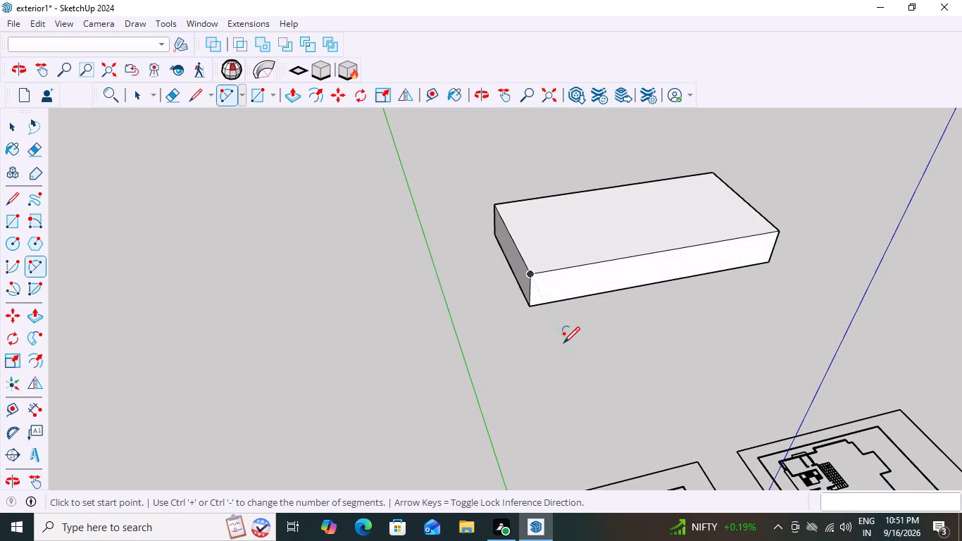
Open the large box group for editing.
scroll(563, 343, down, 7)
key(space)
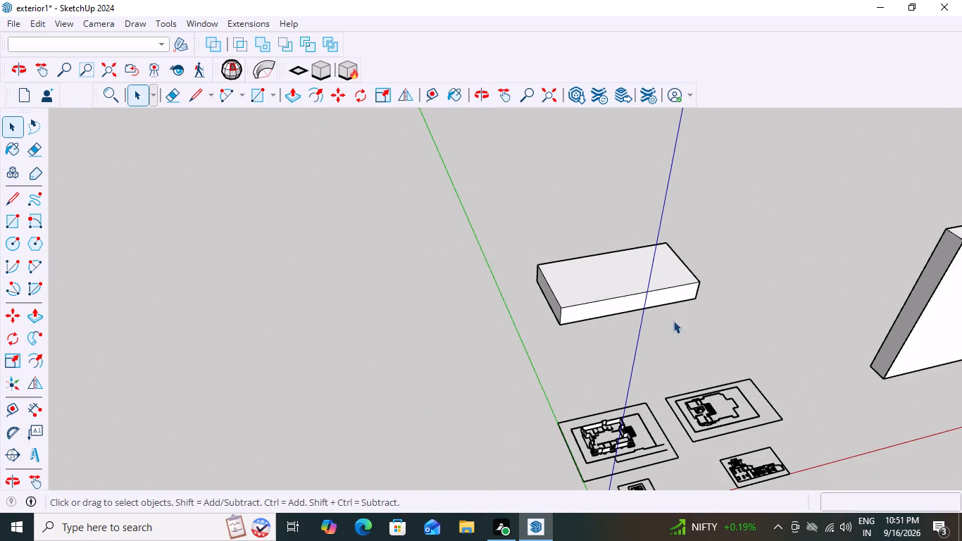
scroll(514, 294, up, 3)
scroll(577, 314, up, 1)
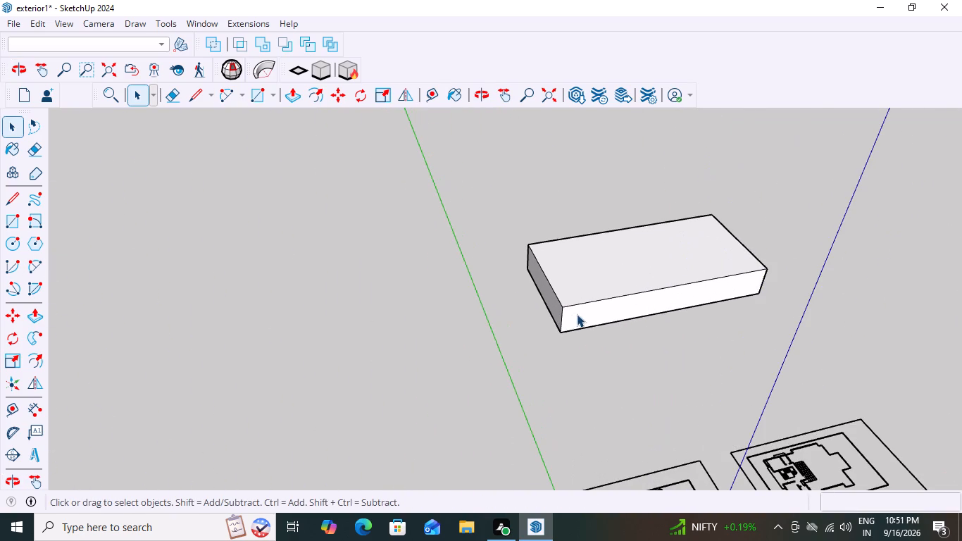
double_click(591, 272)
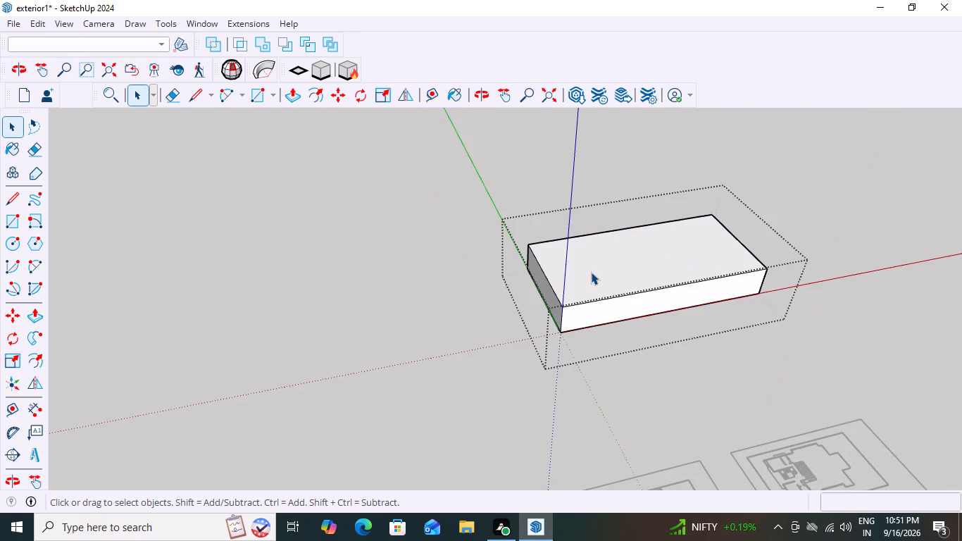
click(591, 272)
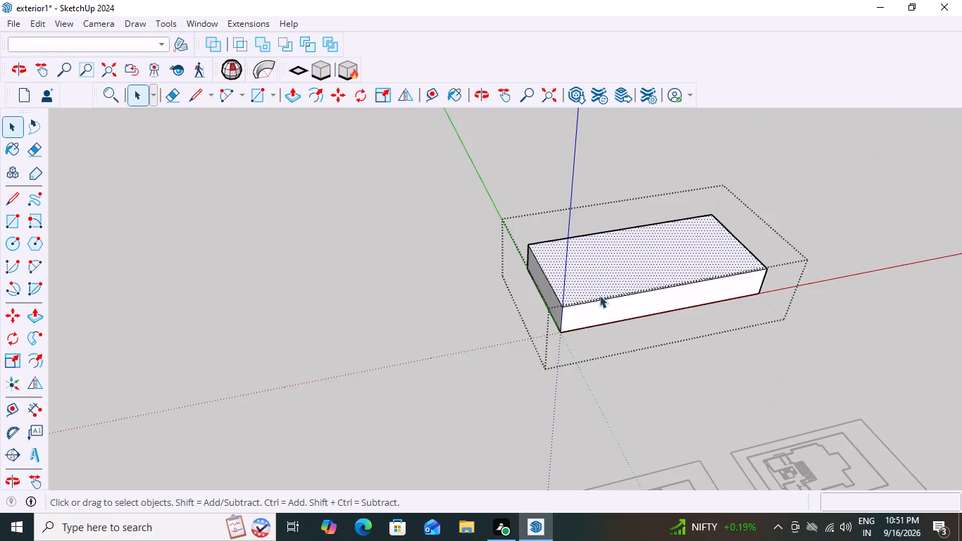
double_click(636, 398)
double_click(584, 294)
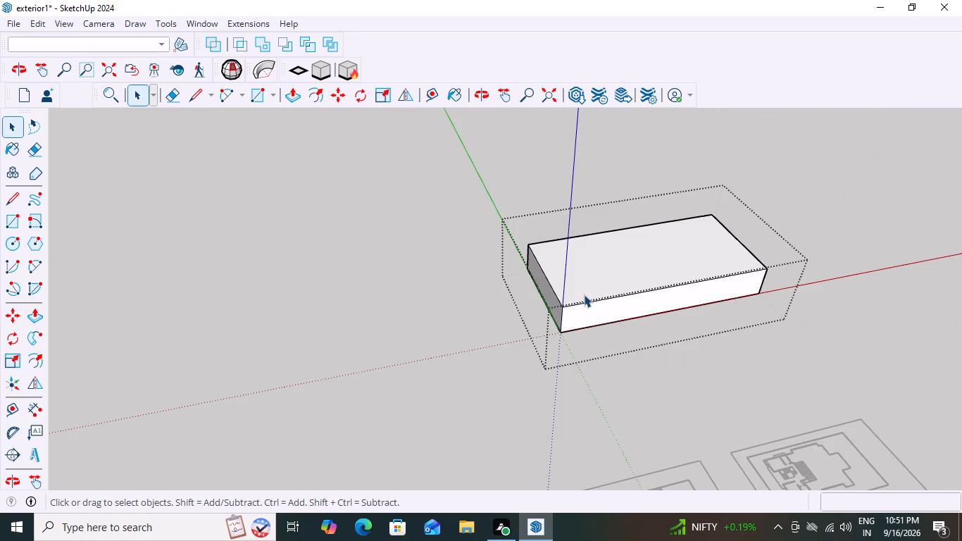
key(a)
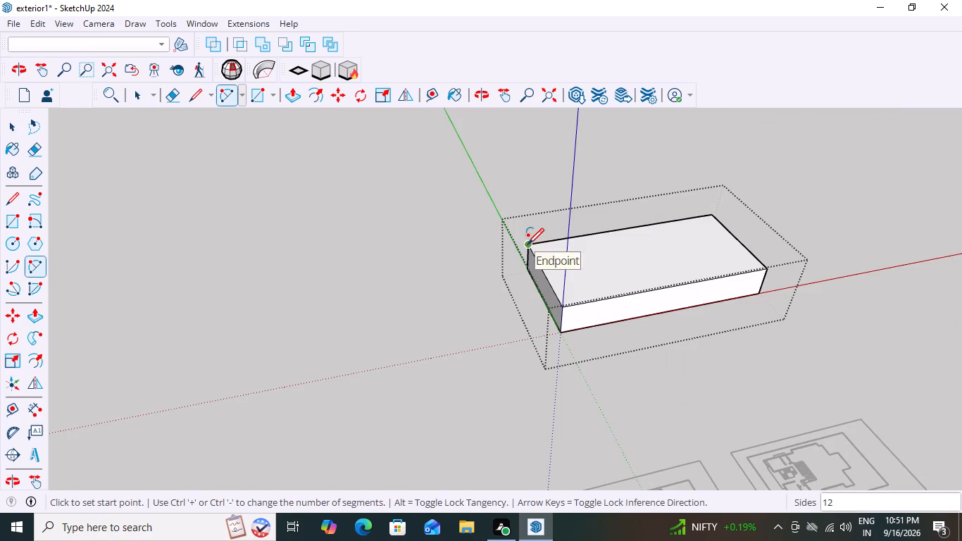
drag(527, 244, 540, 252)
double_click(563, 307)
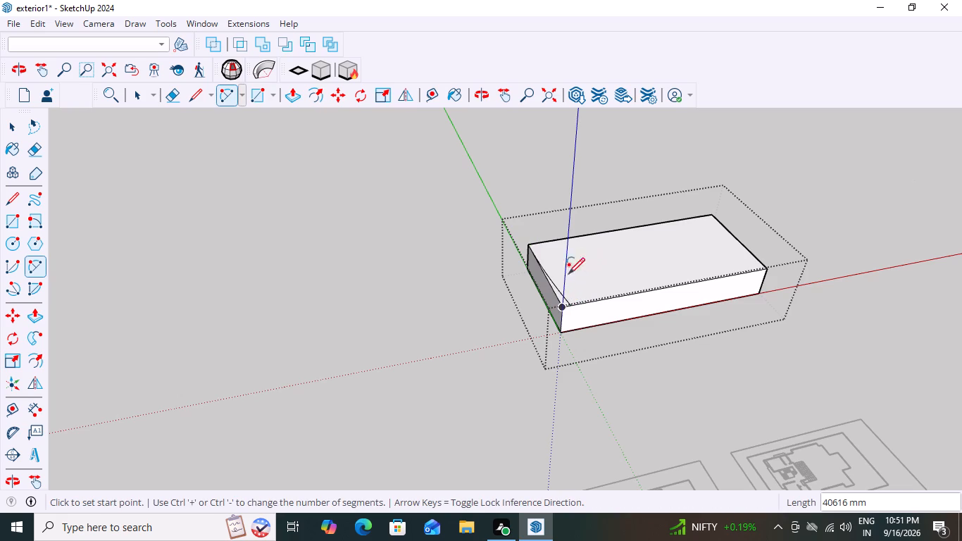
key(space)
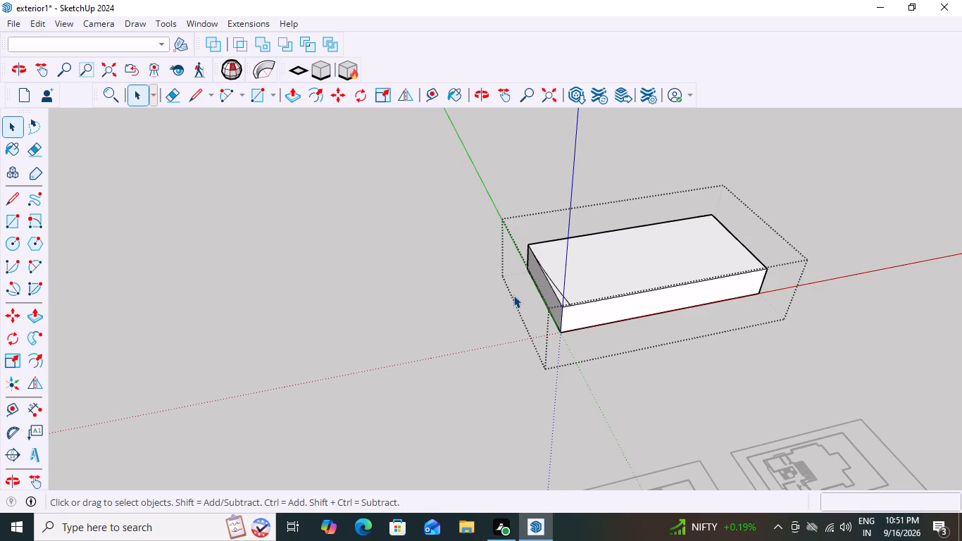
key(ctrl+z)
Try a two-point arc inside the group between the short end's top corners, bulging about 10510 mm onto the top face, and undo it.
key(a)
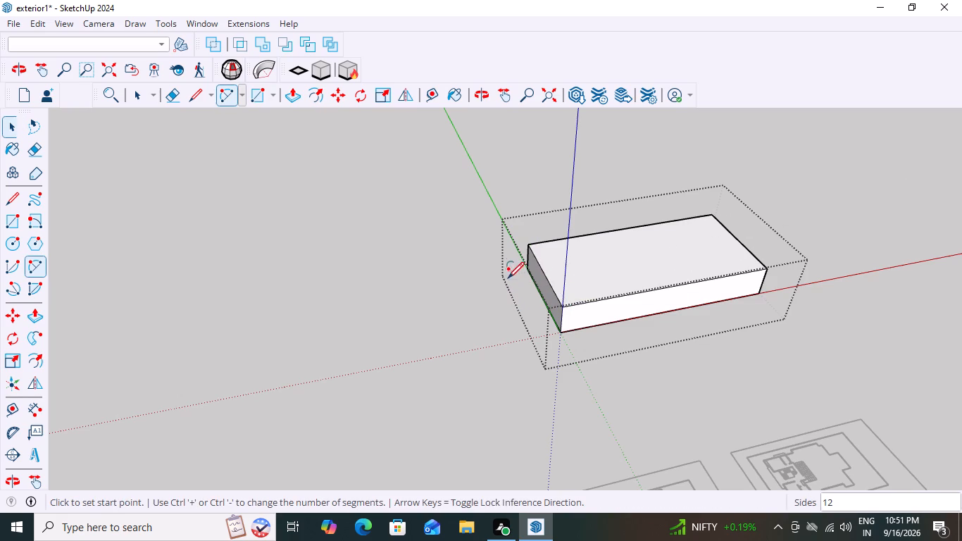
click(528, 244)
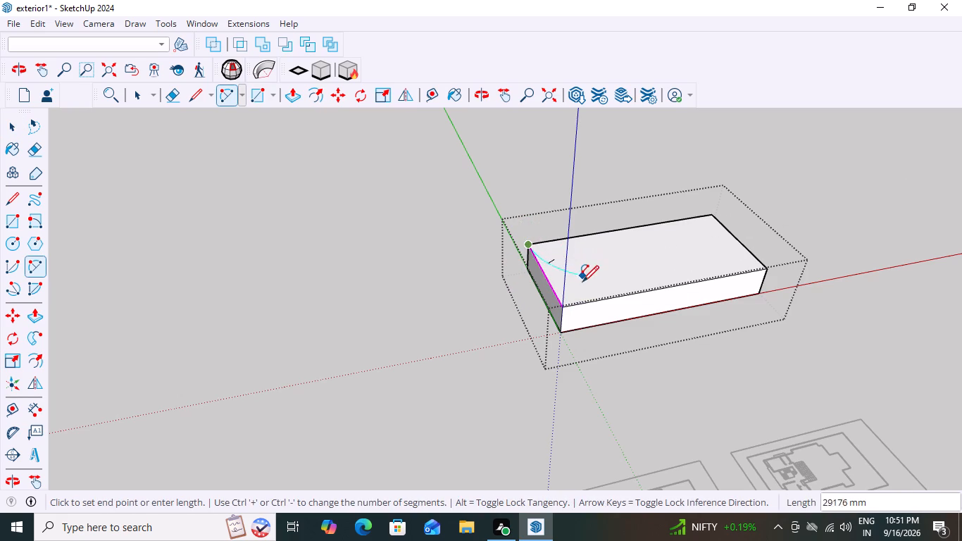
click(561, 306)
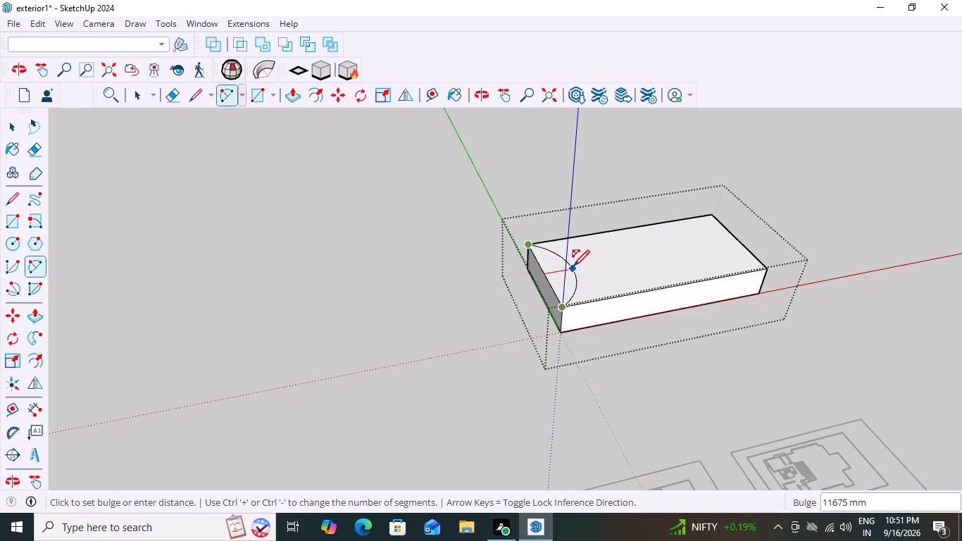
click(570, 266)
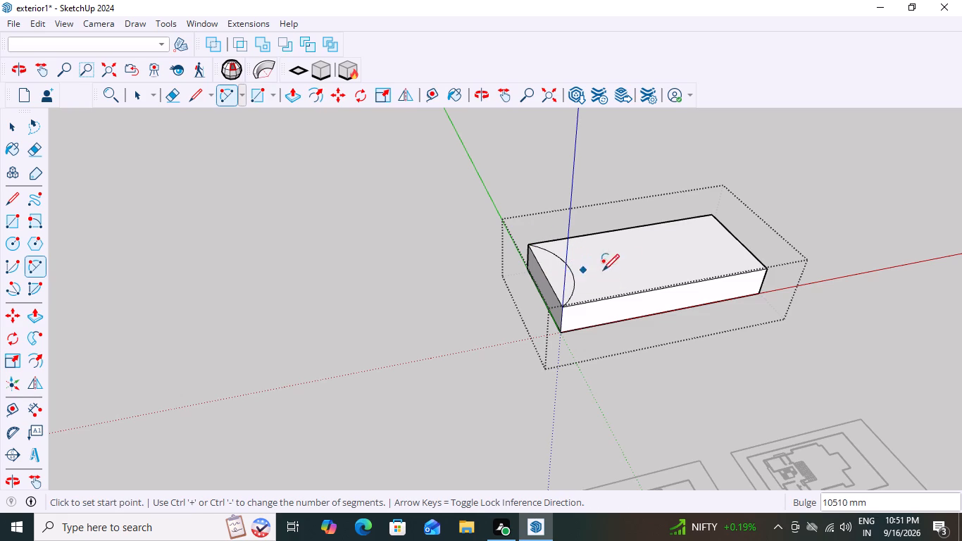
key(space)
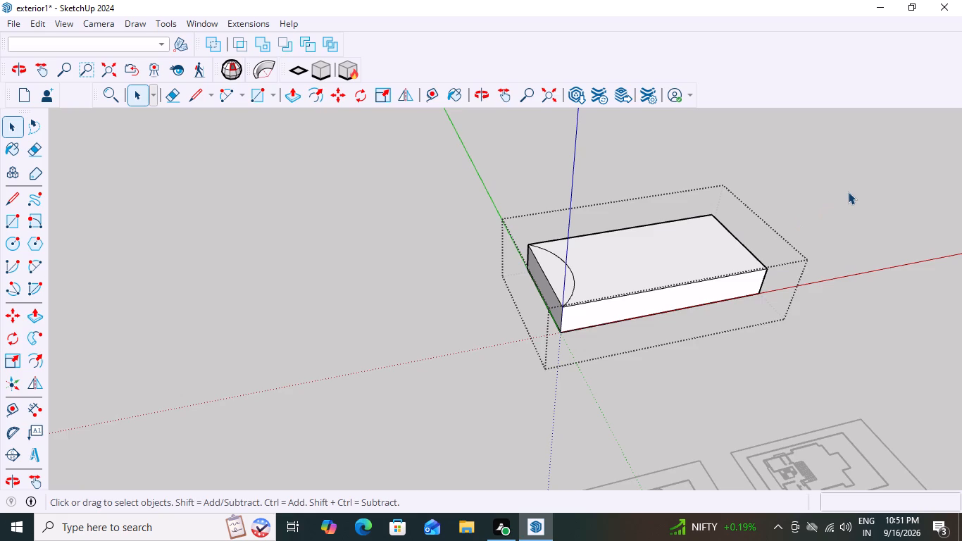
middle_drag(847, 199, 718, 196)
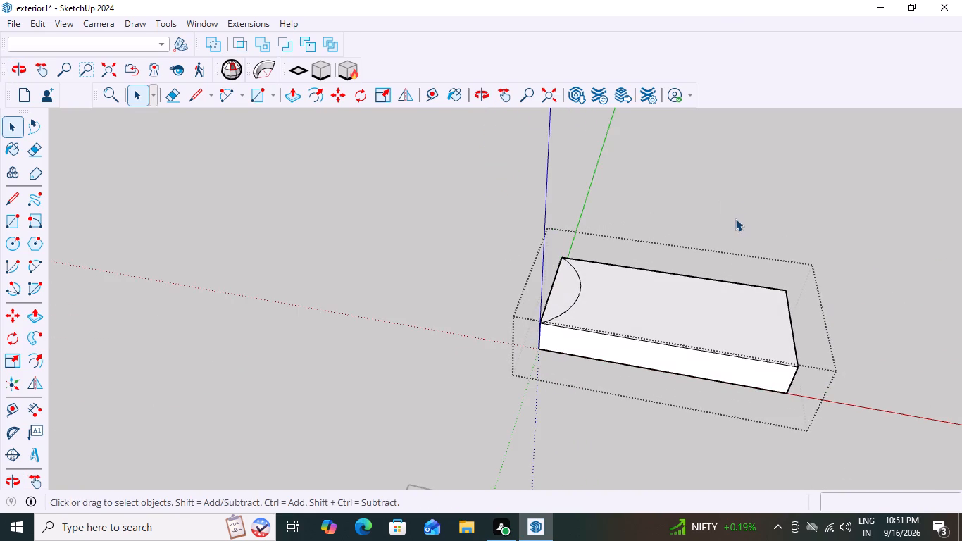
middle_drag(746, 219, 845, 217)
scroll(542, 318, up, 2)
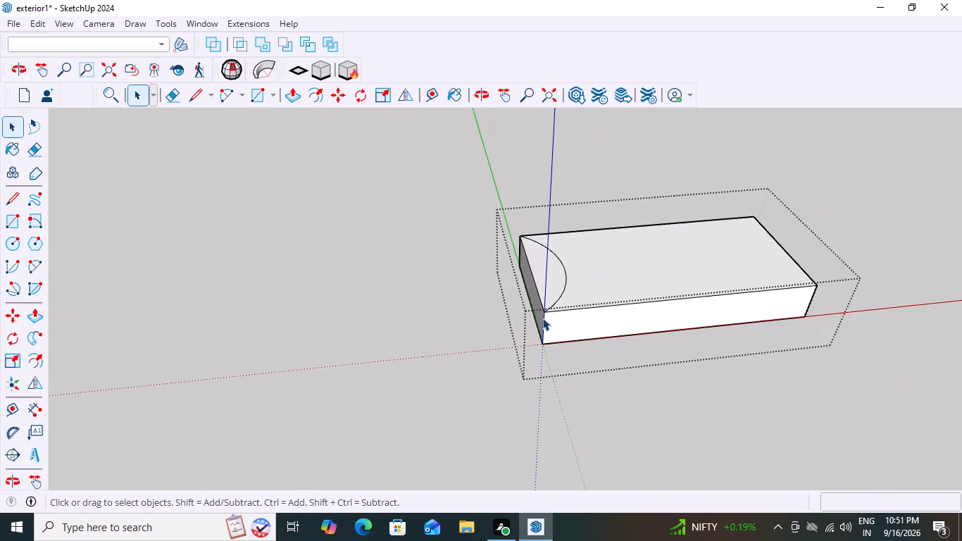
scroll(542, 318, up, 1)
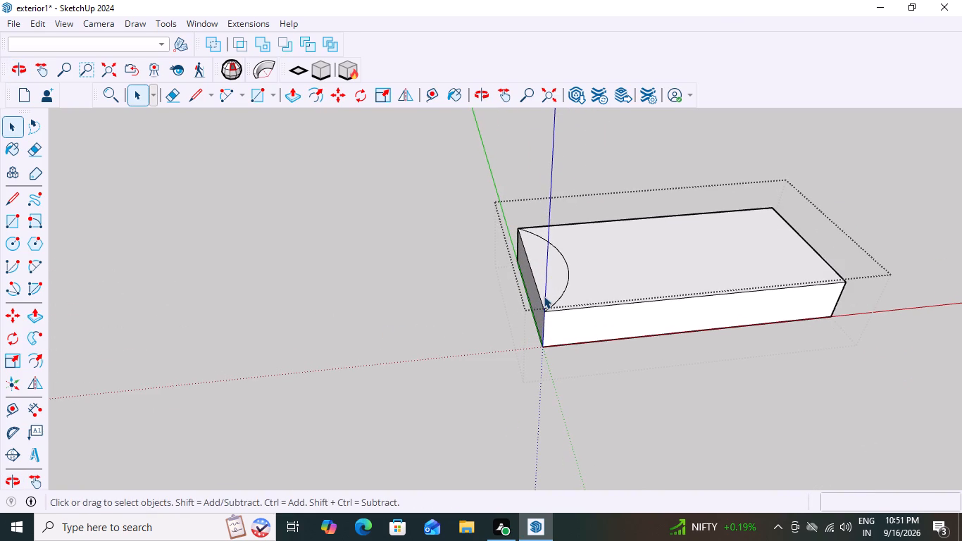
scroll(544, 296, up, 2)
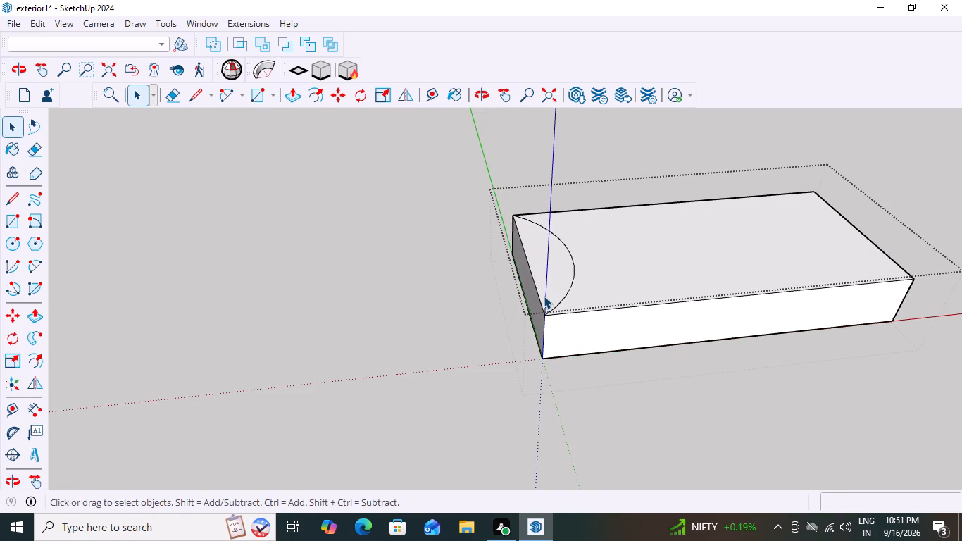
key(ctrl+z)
Draw a two-point arc on the box's short end face between its bottom corners, bulging about 12278 mm up to the top edge.
key(a)
scroll(486, 333, up, 5)
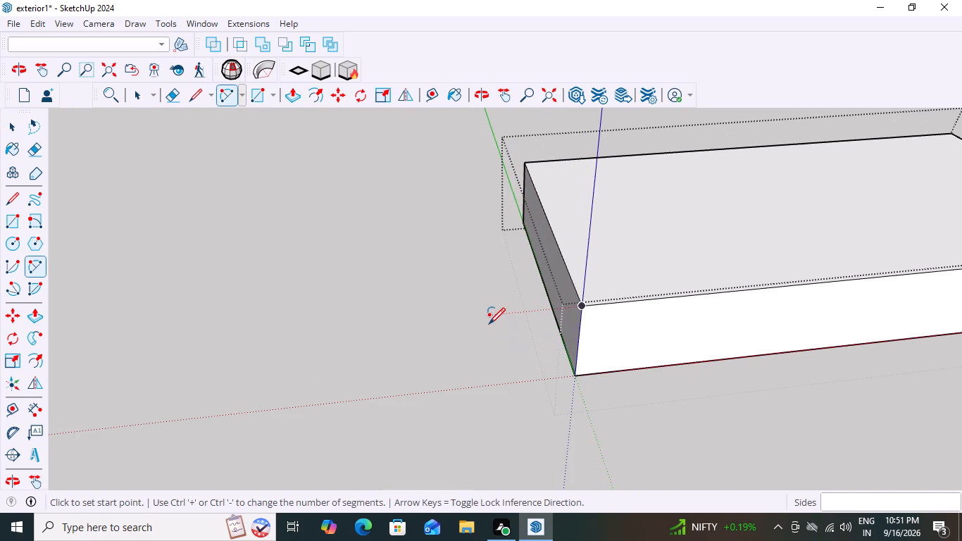
click(523, 226)
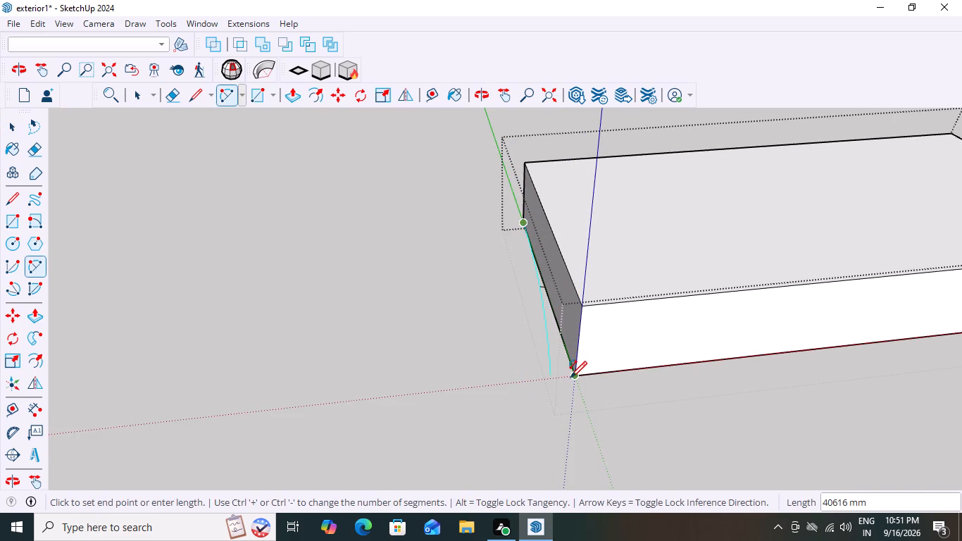
click(572, 378)
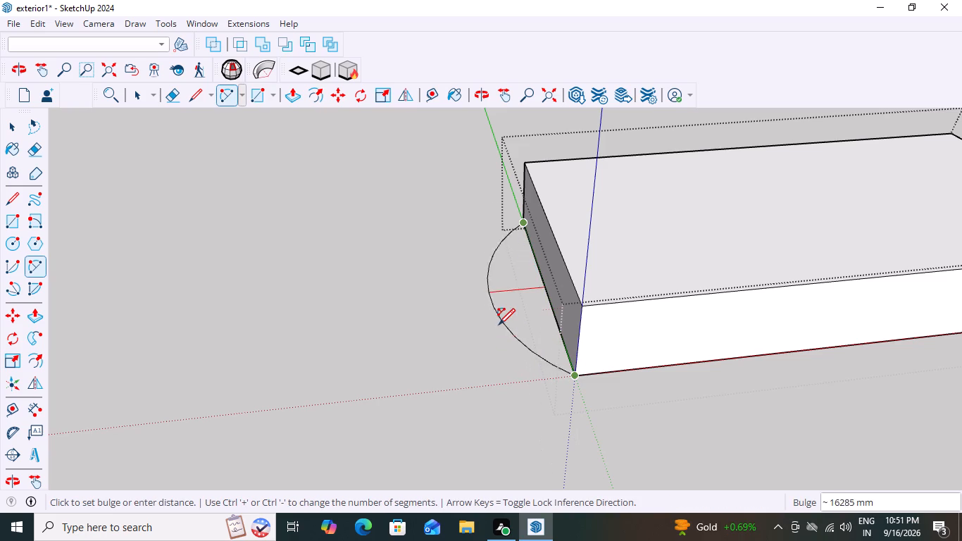
click(551, 240)
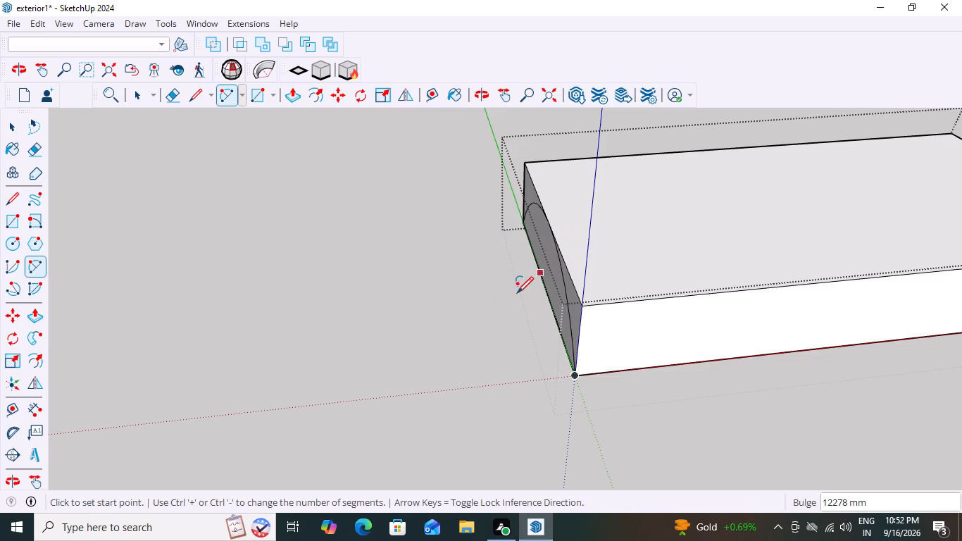
key(space)
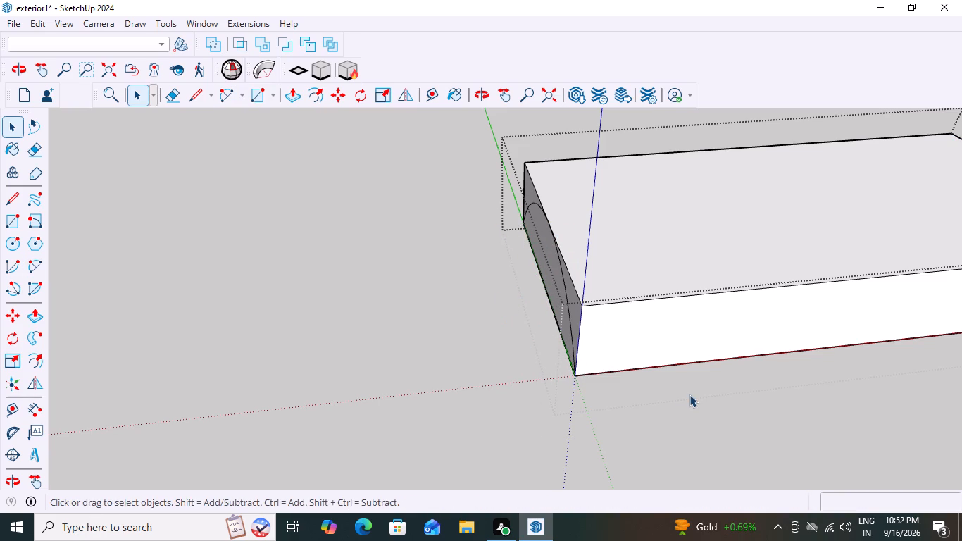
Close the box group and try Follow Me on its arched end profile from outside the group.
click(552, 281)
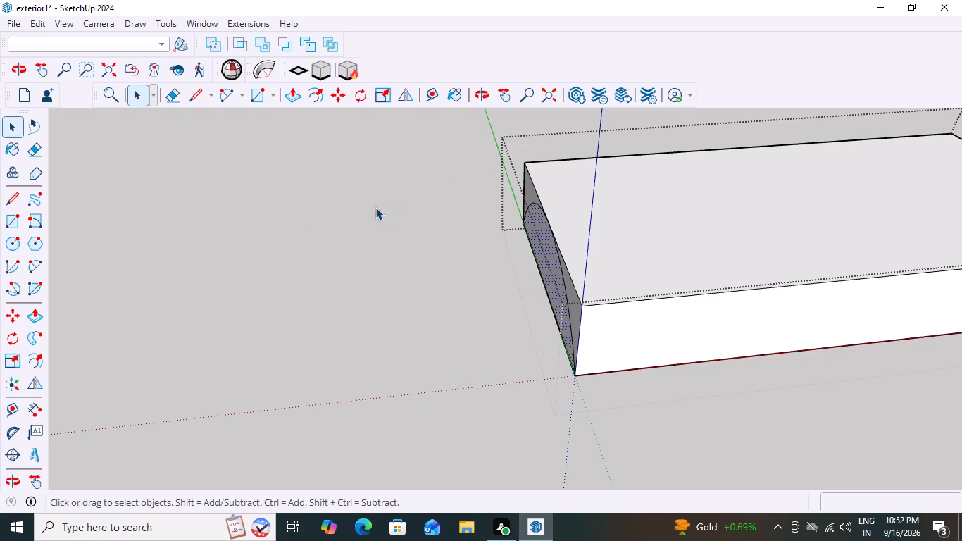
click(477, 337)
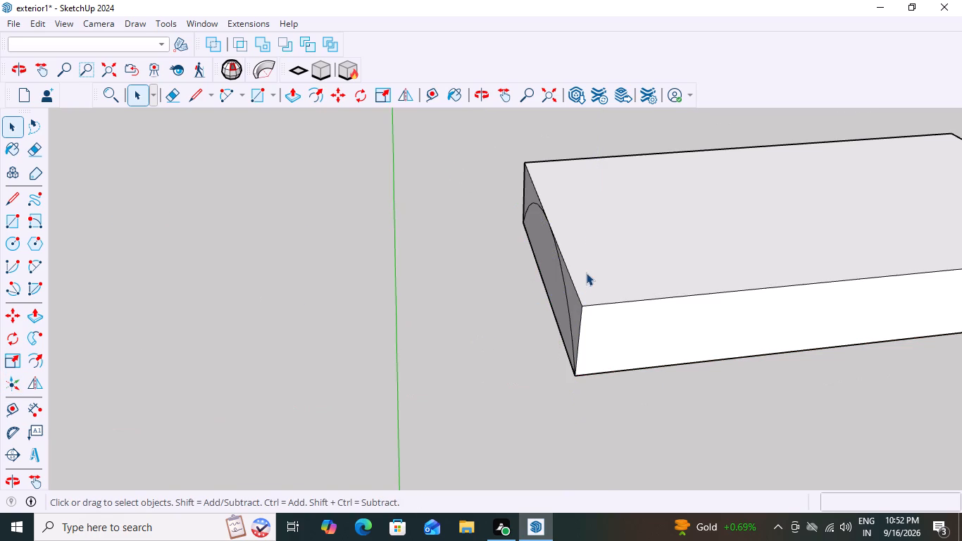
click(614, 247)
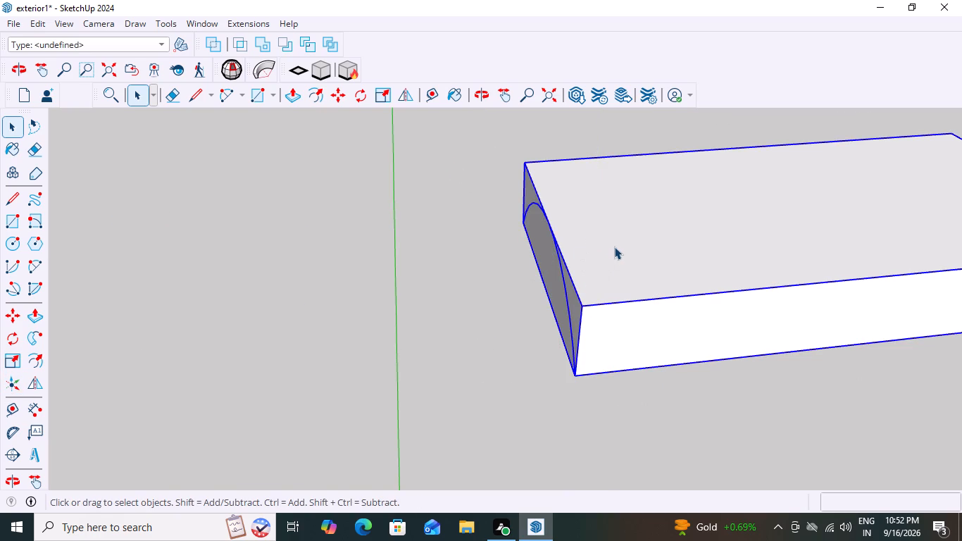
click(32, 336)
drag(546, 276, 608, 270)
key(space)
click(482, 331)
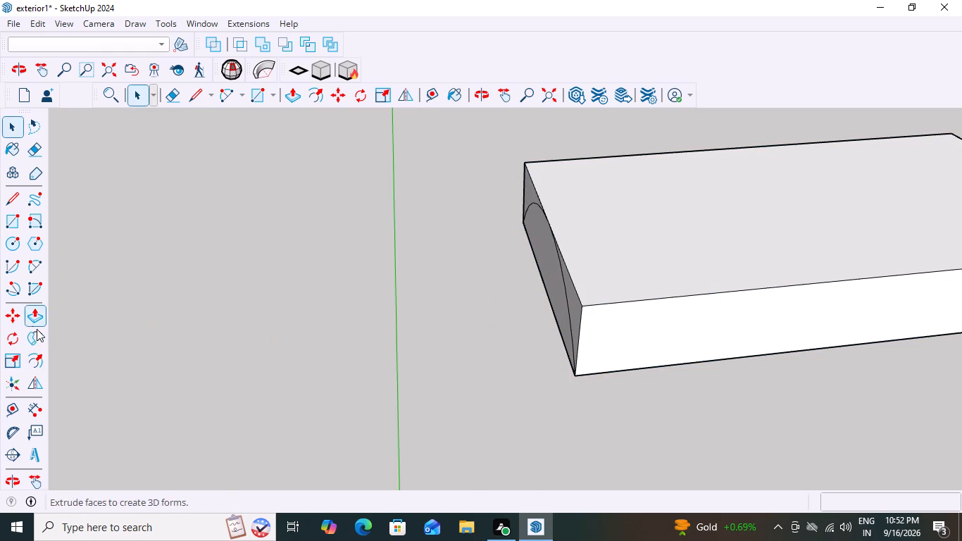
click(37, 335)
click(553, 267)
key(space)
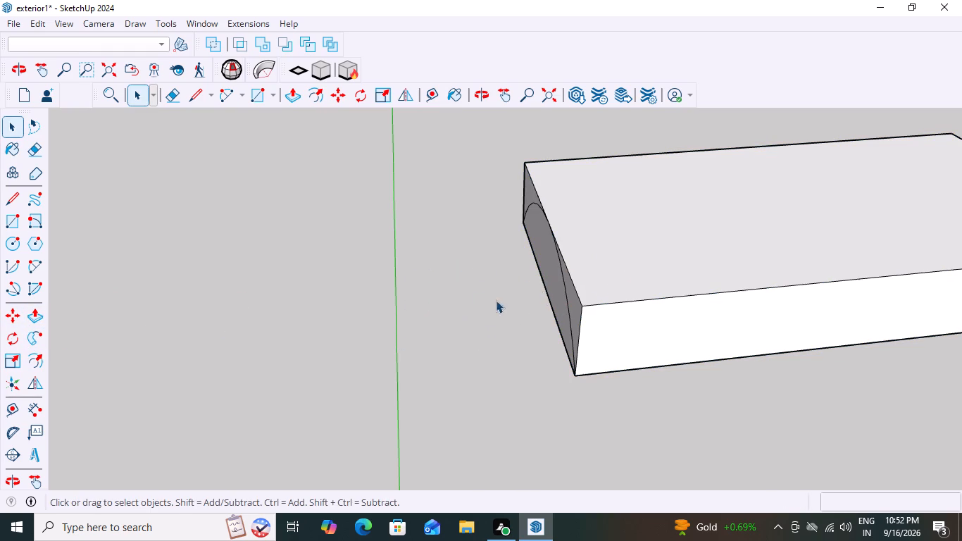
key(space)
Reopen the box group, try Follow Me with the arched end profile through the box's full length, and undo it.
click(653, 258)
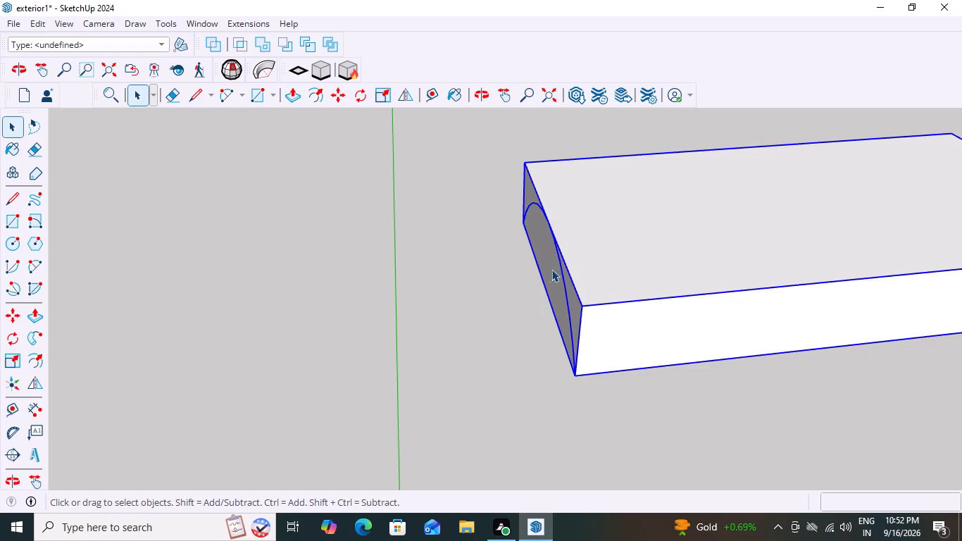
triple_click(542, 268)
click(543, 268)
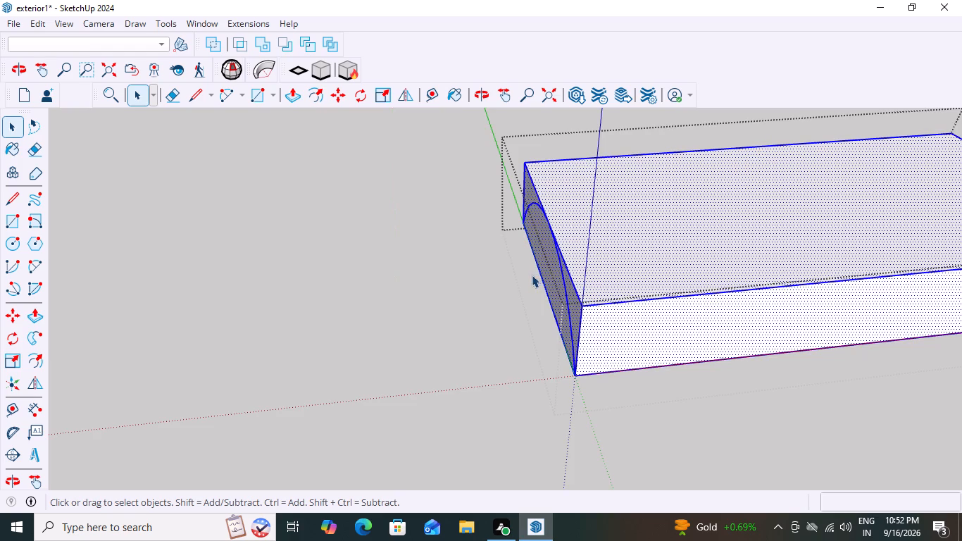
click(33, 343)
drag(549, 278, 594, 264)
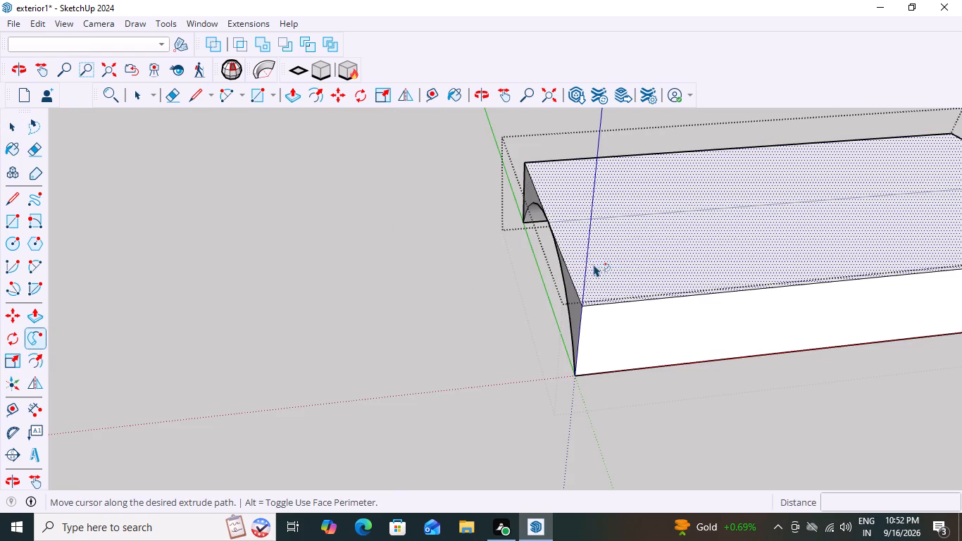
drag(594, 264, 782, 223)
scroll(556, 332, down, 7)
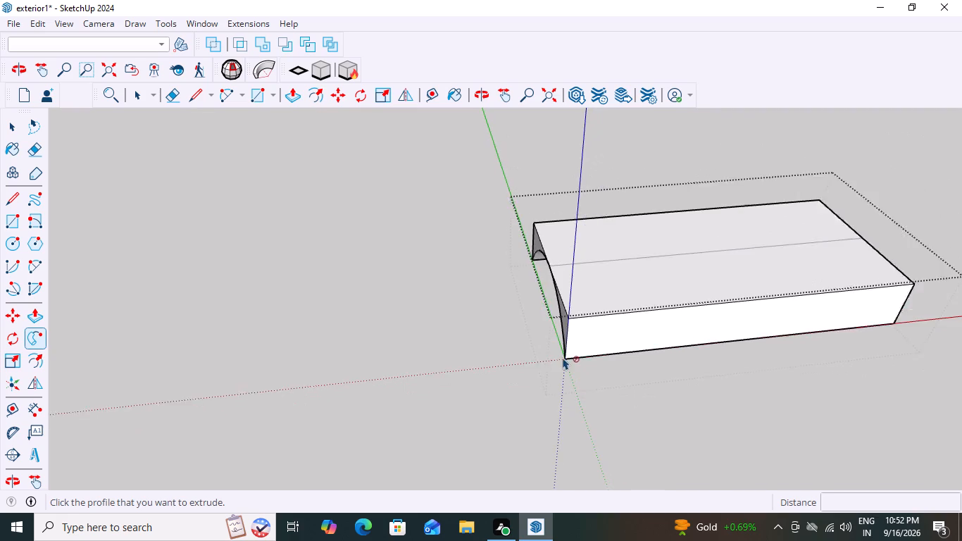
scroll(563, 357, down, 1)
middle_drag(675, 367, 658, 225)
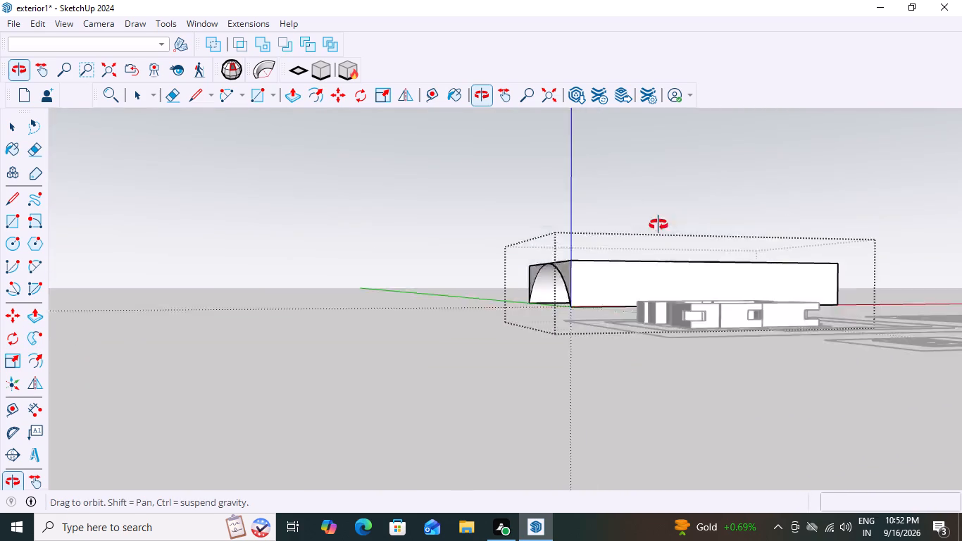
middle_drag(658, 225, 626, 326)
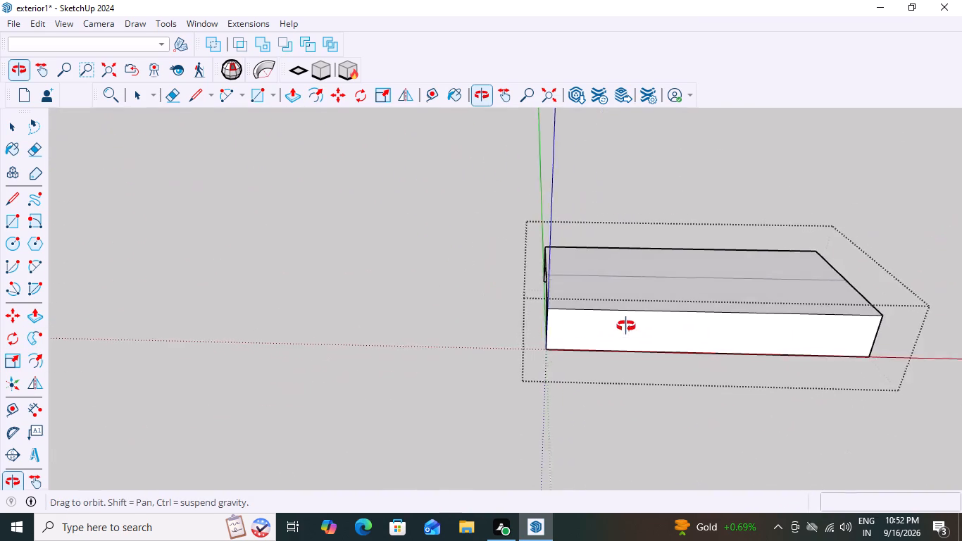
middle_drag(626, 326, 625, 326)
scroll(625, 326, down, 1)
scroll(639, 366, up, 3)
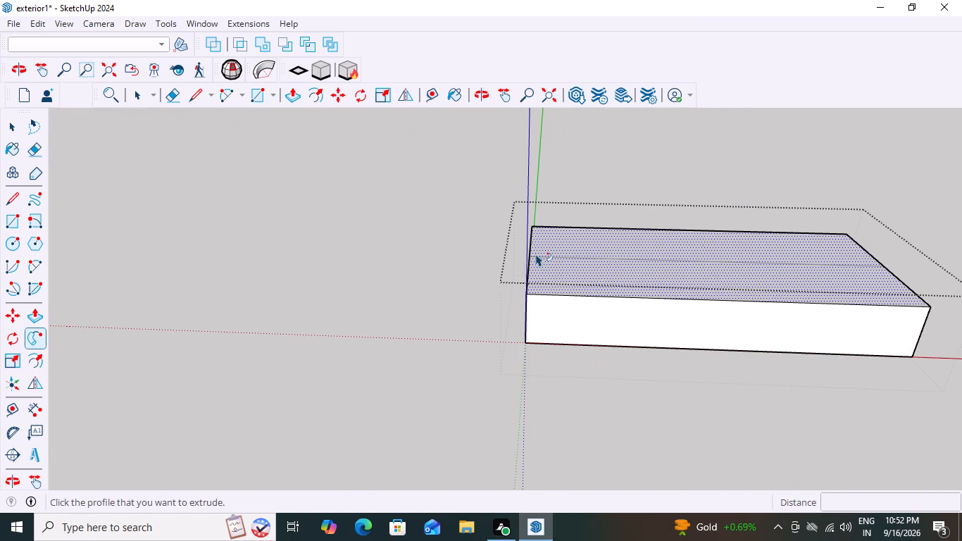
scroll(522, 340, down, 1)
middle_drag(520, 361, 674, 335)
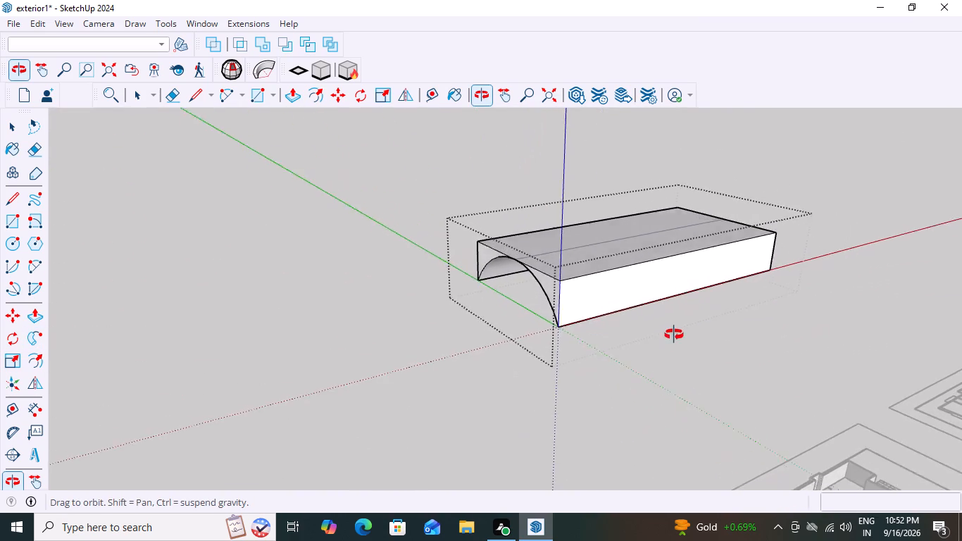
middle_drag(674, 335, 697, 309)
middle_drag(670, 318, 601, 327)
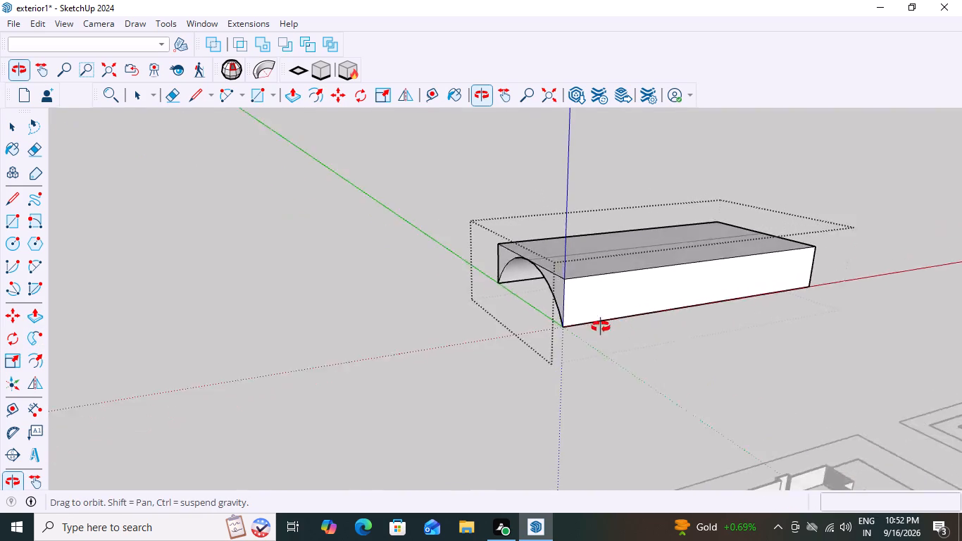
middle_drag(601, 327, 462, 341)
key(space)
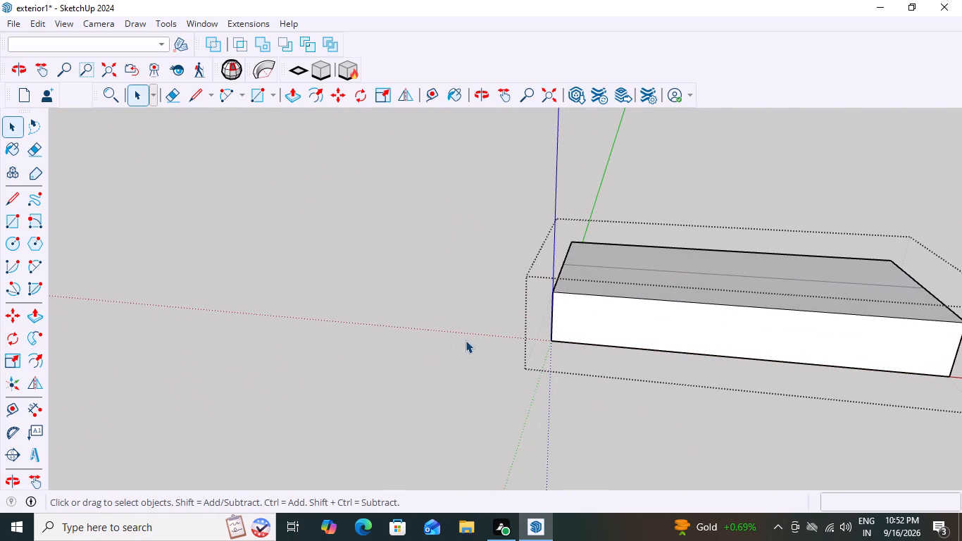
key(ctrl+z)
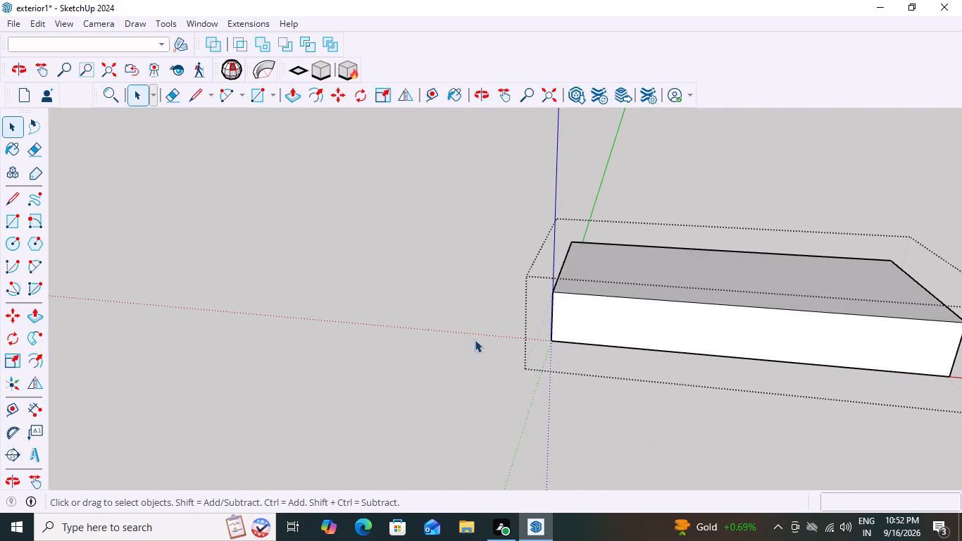
Undo the arc drawn on the box's short end face, keeping the box group open for editing.
scroll(479, 342, down, 5)
middle_drag(673, 389, 667, 354)
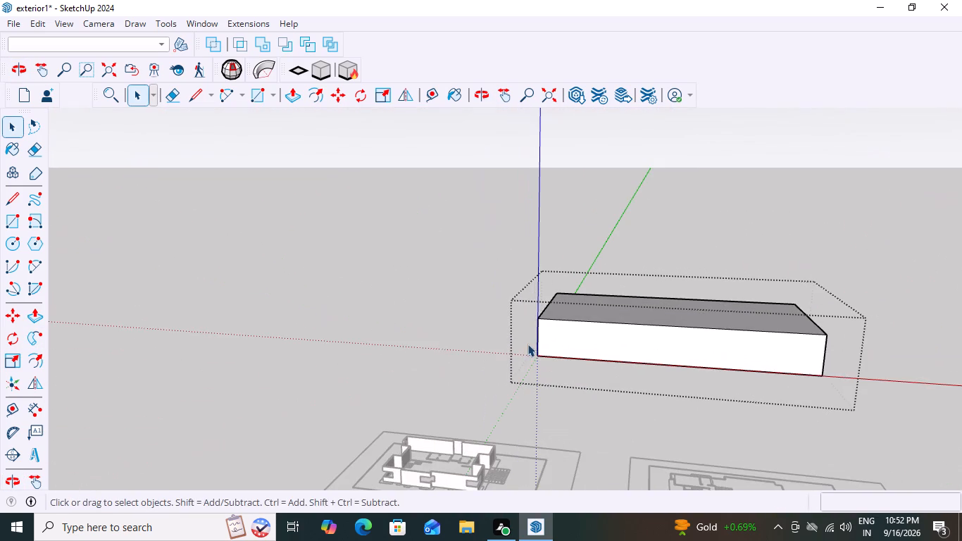
middle_drag(555, 351, 737, 333)
scroll(389, 336, up, 6)
key(space)
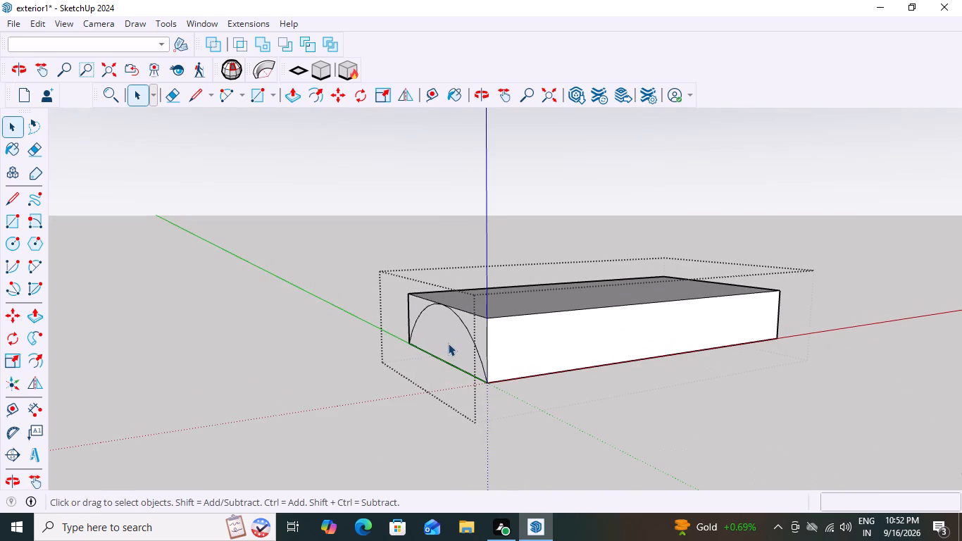
key(ctrl+z)
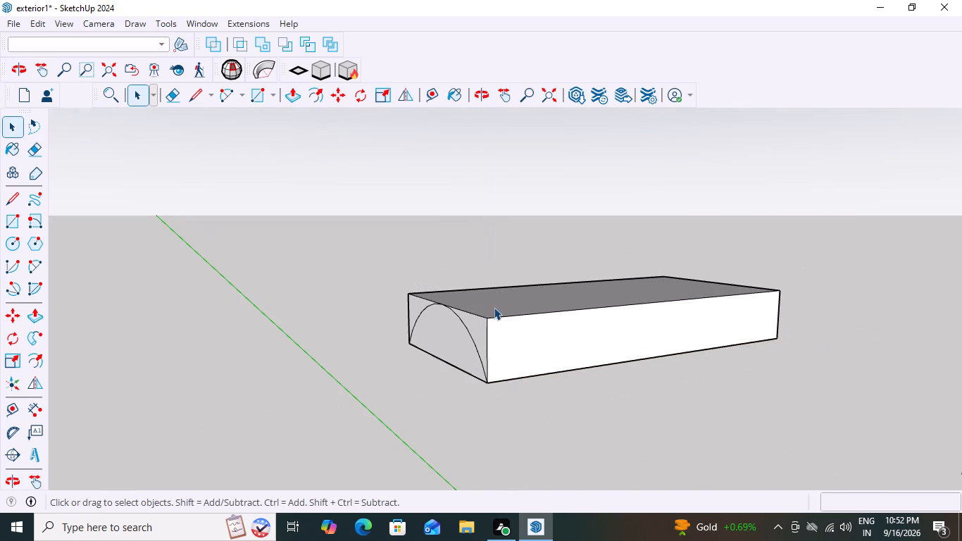
key(ctrl+z)
key(ctrl+z)
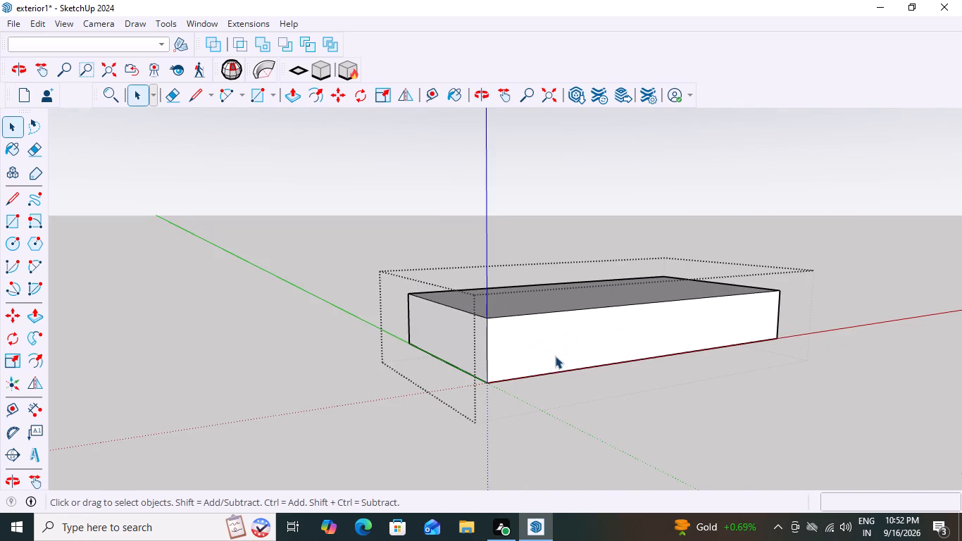
Draw a two-point arc between the top corners of the box's short end, bulging about 9822 mm vertically above the top edge.
scroll(587, 361, down, 2)
middle_drag(674, 363, 560, 486)
scroll(496, 409, up, 1)
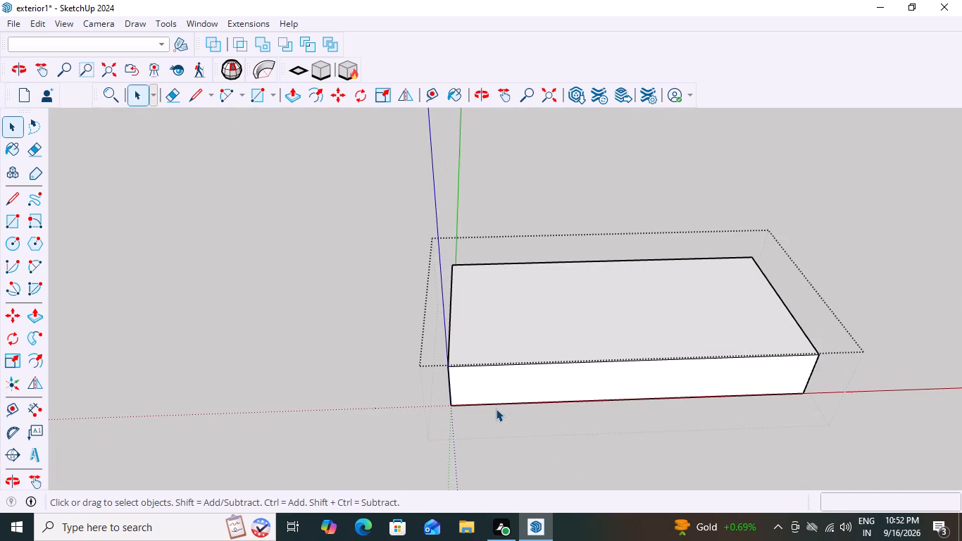
key(a)
scroll(407, 335, up, 2)
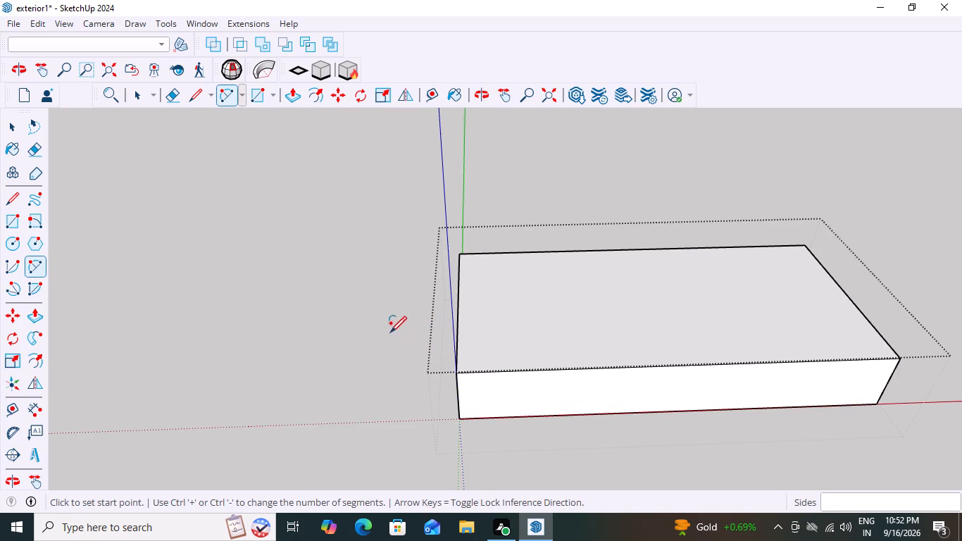
middle_drag(406, 340, 493, 345)
scroll(440, 294, up, 1)
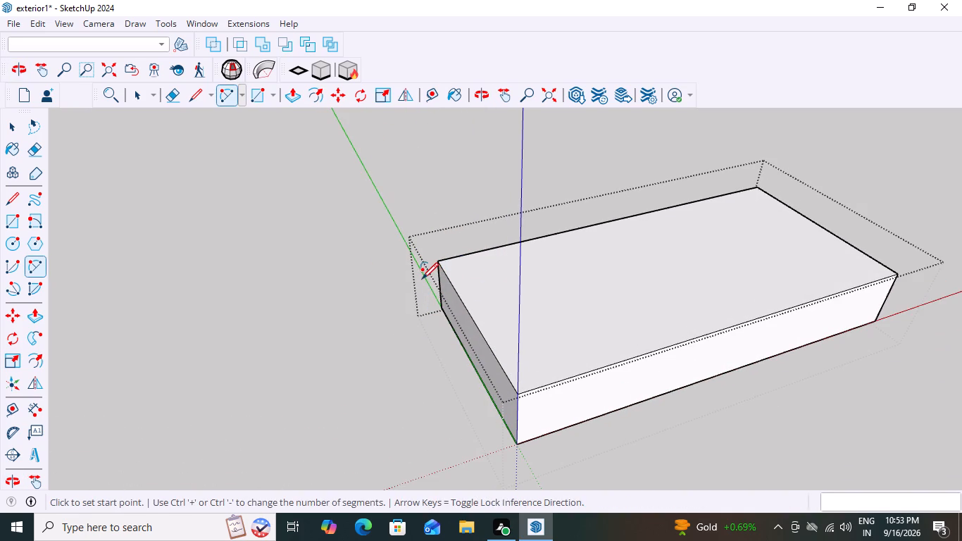
click(437, 259)
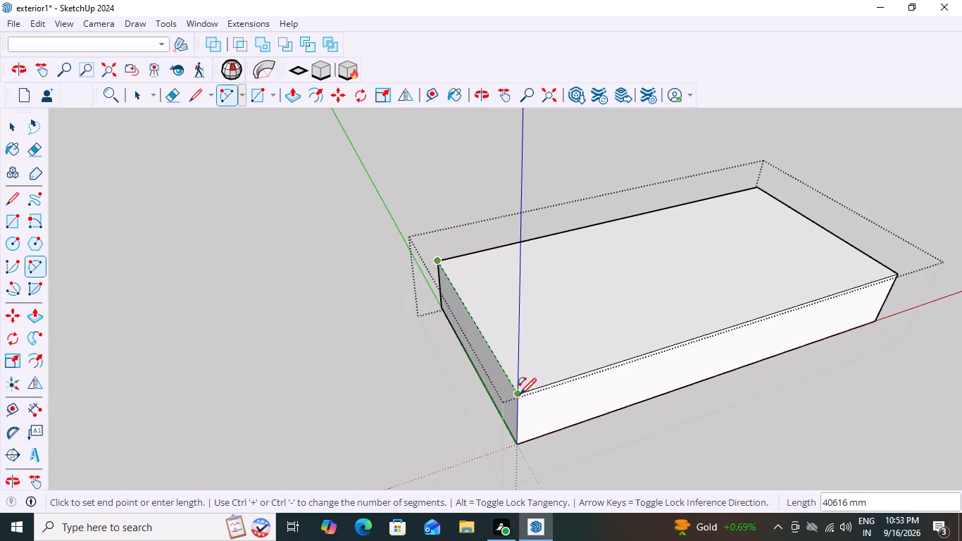
drag(517, 393, 524, 389)
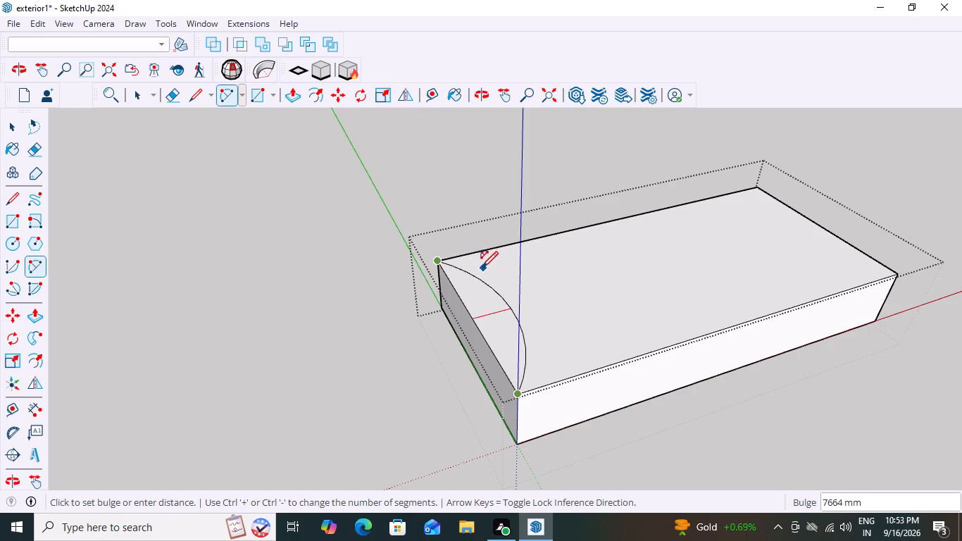
click(475, 275)
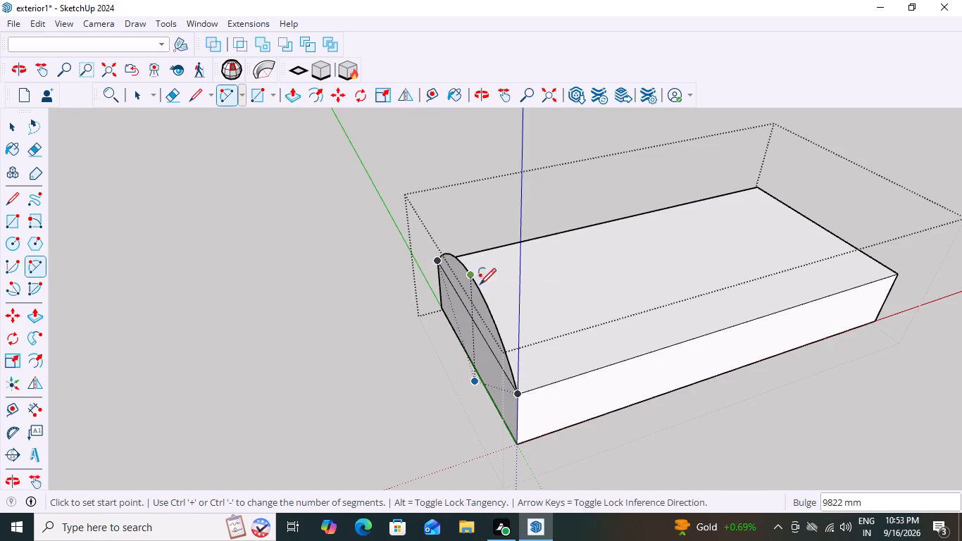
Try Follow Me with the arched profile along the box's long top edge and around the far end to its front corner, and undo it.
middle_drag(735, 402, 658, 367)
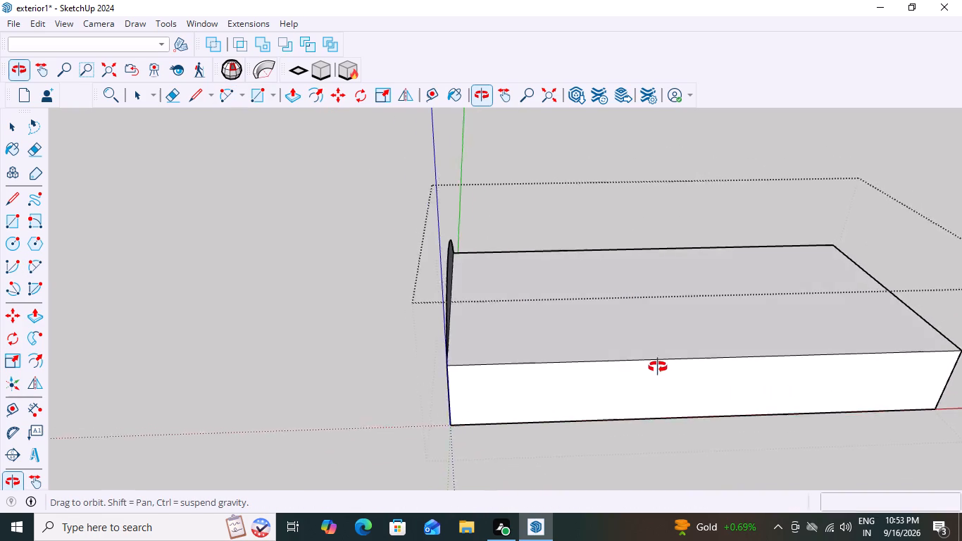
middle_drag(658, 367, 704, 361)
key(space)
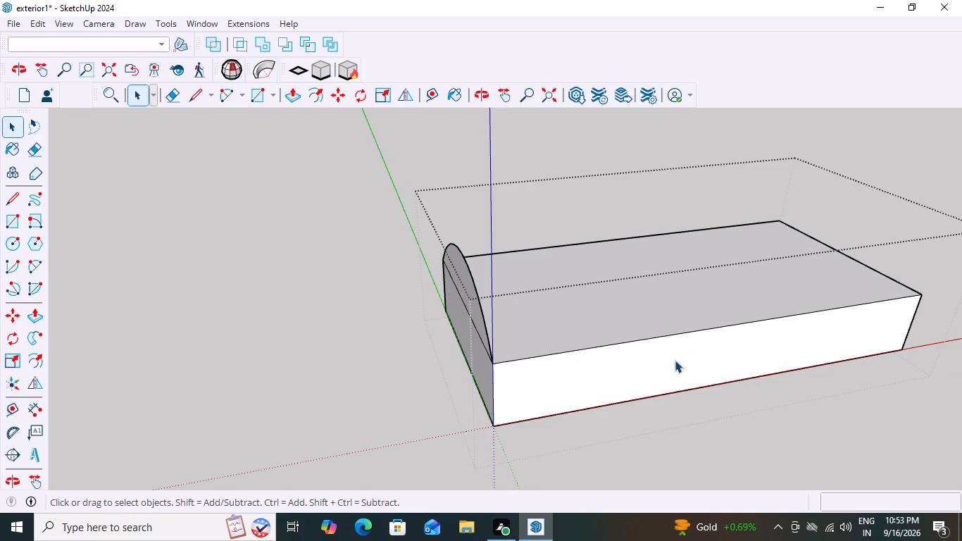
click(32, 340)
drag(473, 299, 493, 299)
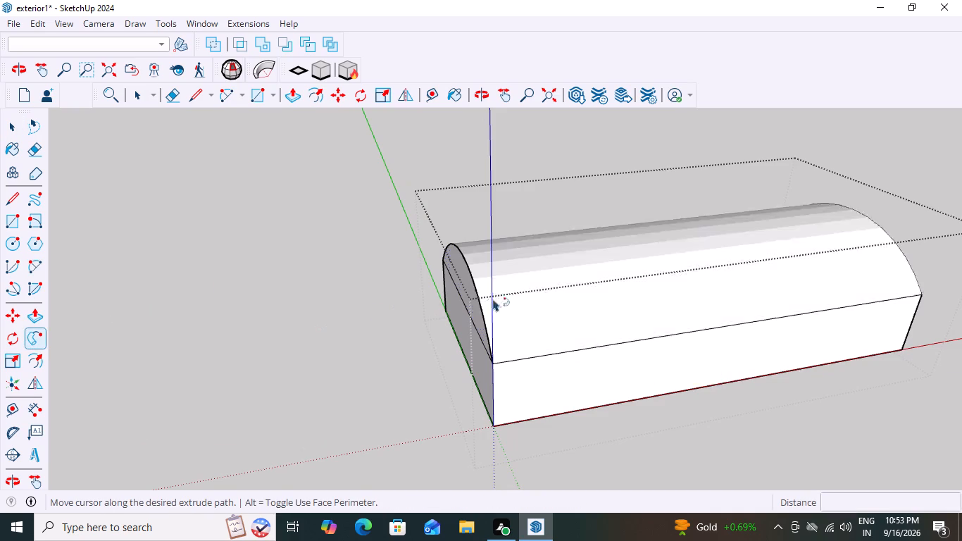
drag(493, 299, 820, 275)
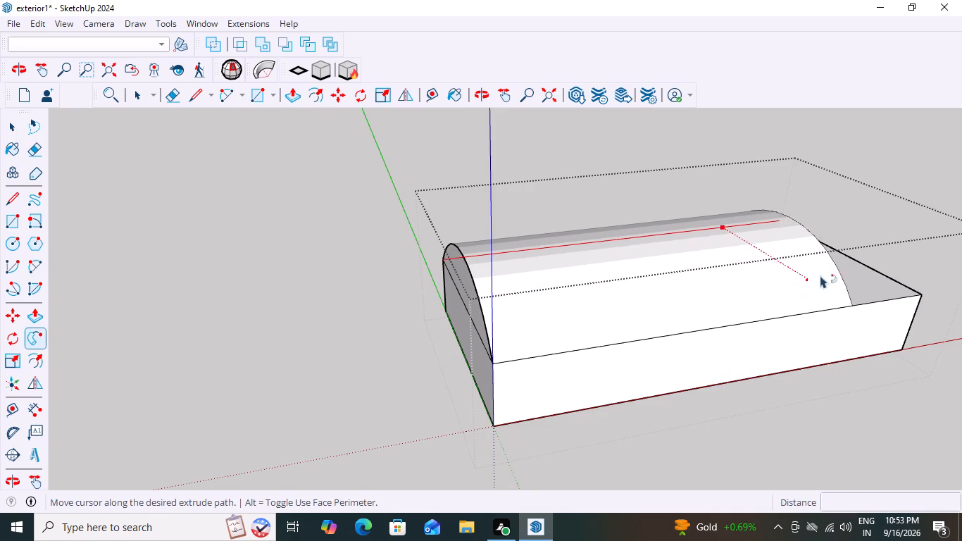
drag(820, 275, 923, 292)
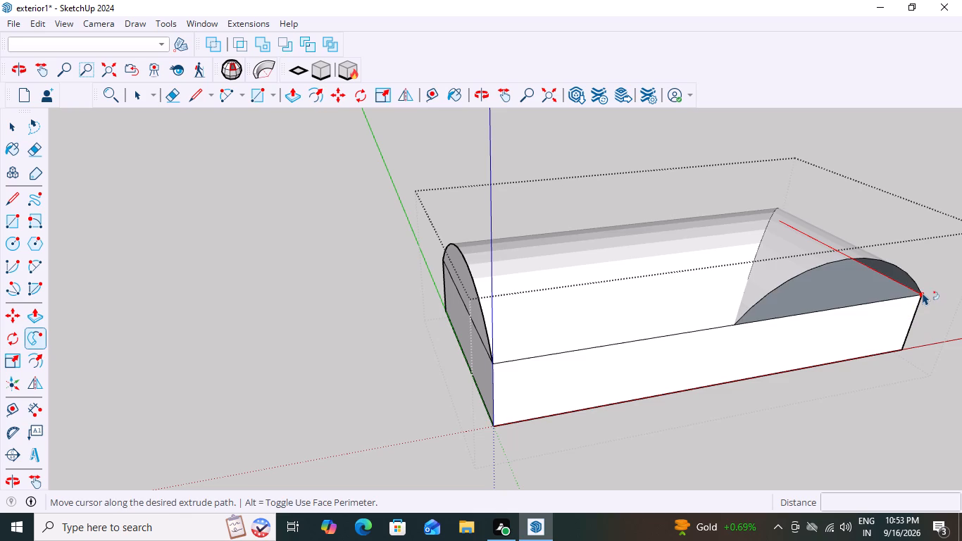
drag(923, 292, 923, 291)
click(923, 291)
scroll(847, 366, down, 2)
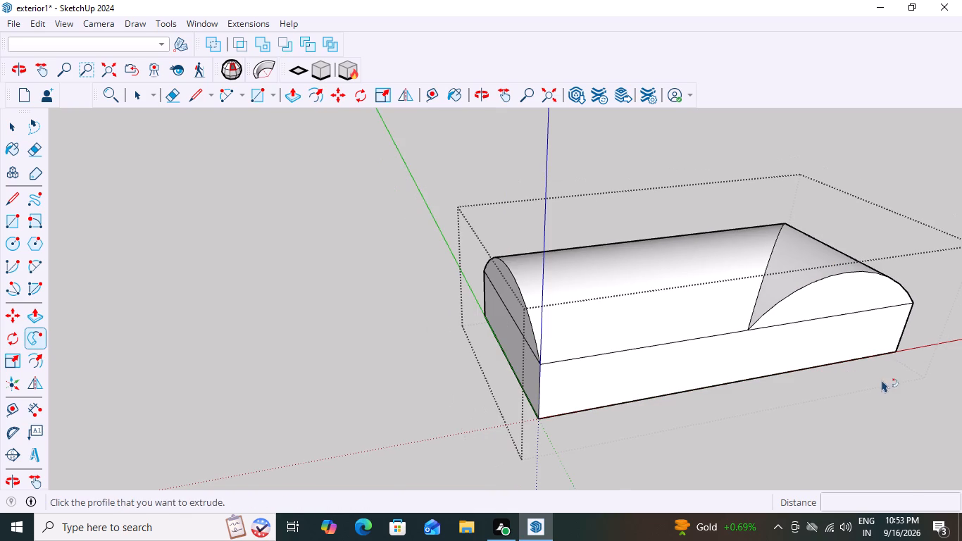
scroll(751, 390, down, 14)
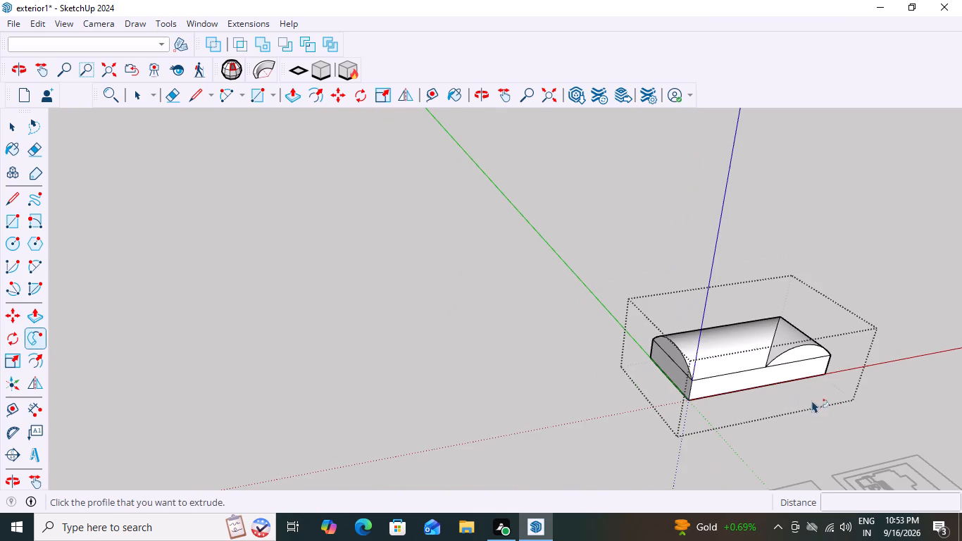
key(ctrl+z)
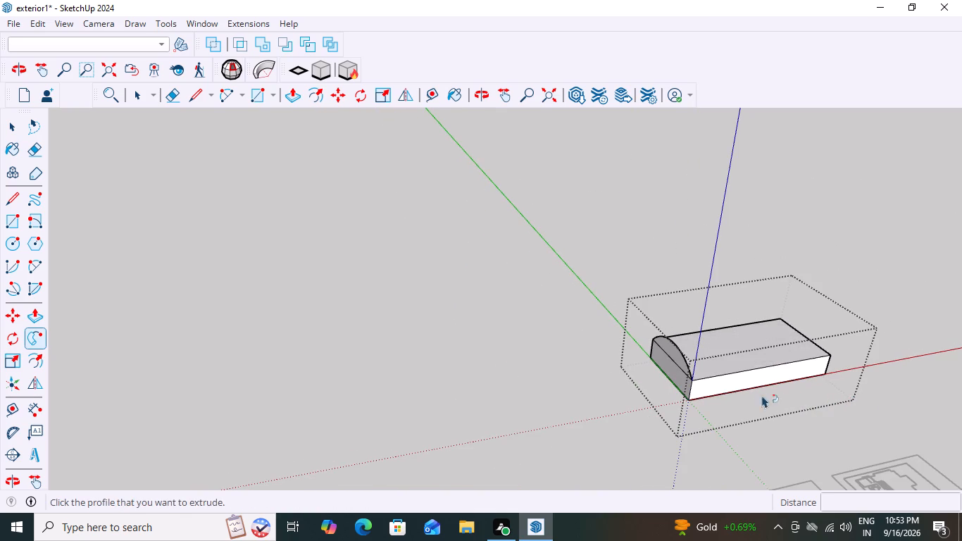
Extend the arched end profile along the box's full length with Follow Me and close the box group.
scroll(684, 366, up, 2)
click(679, 354)
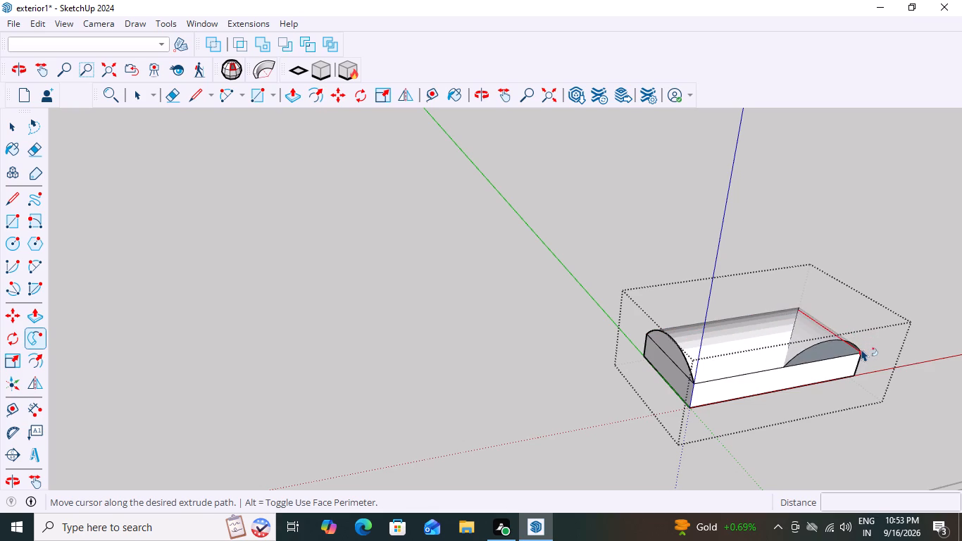
click(827, 279)
key(space)
scroll(776, 258, down, 3)
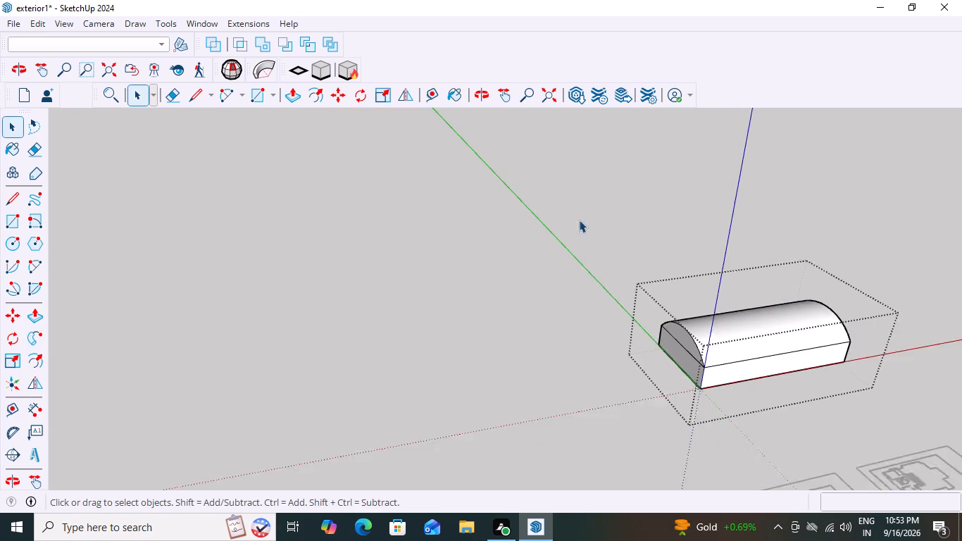
scroll(579, 220, down, 4)
middle_drag(830, 299, 745, 216)
middle_click(745, 216)
click(791, 230)
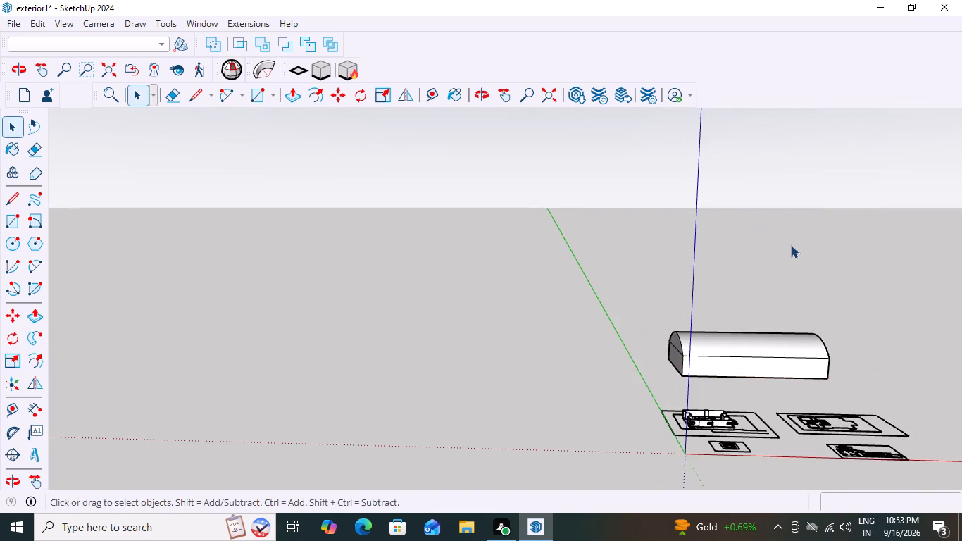
Reopen the arched box group, select all of its geometry and make it a nested group.
scroll(782, 326, down, 7)
middle_drag(794, 351, 812, 447)
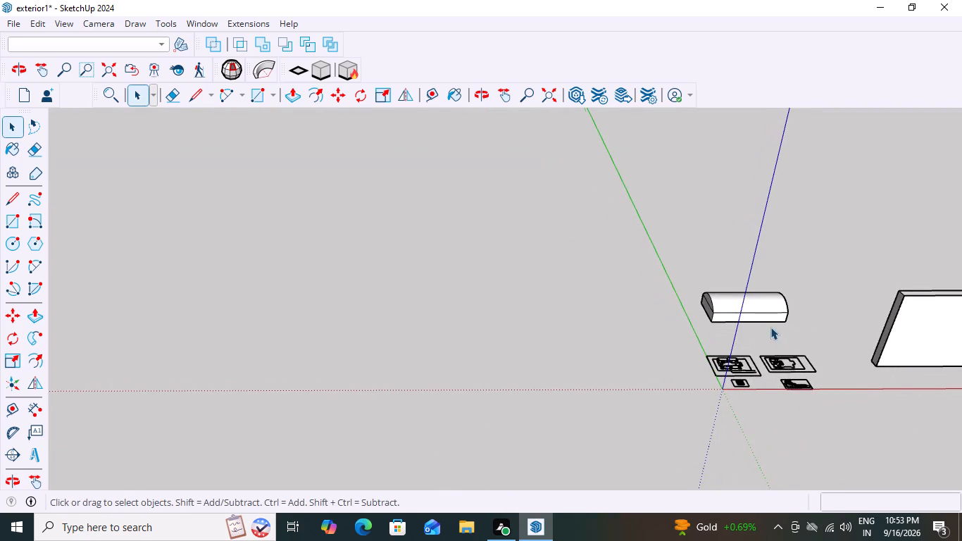
scroll(770, 326, up, 2)
middle_drag(775, 315, 718, 321)
scroll(718, 321, up, 1)
triple_click(770, 339)
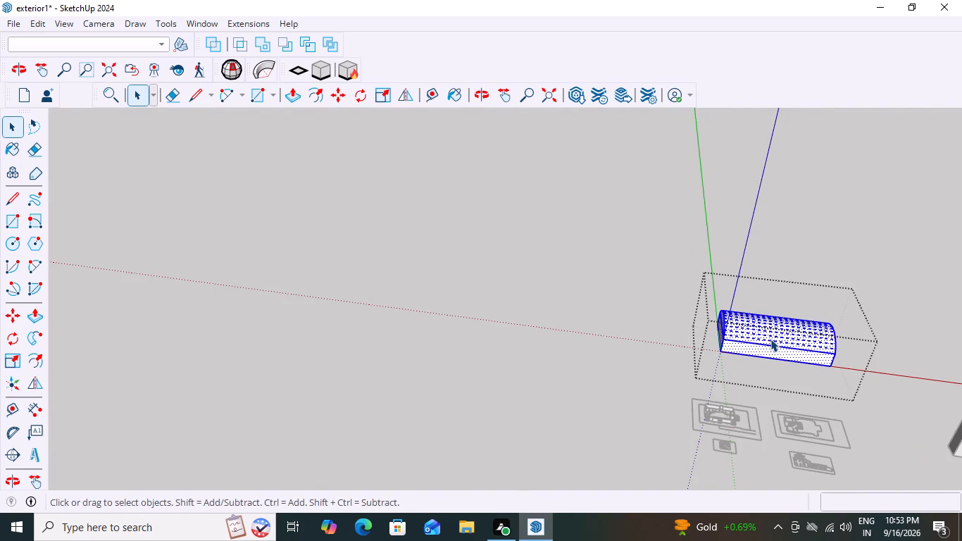
triple_click(770, 339)
double_click(770, 339)
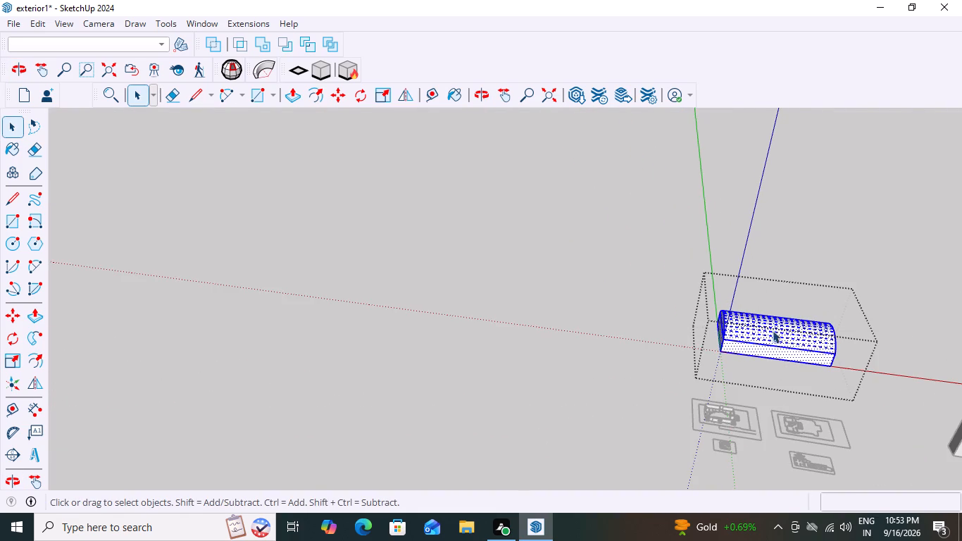
right_click(773, 330)
click(808, 197)
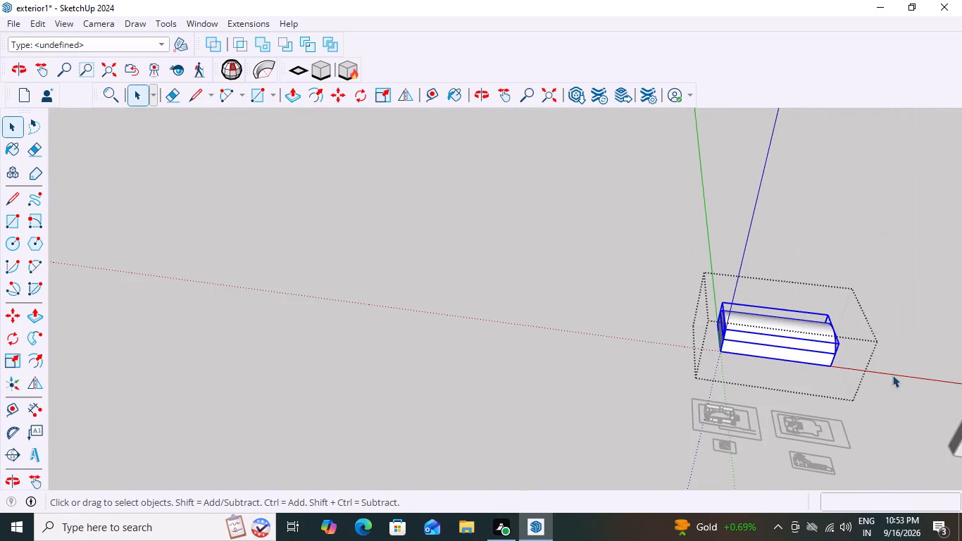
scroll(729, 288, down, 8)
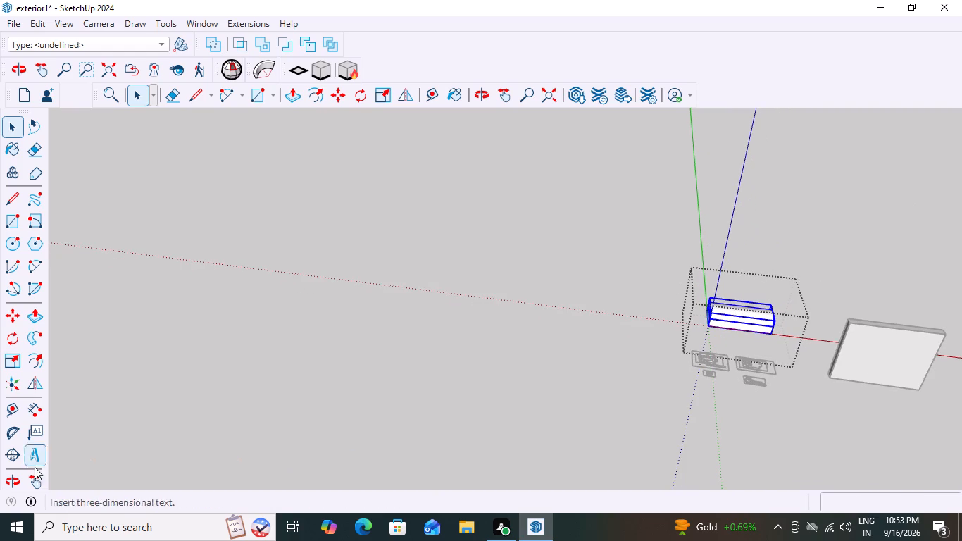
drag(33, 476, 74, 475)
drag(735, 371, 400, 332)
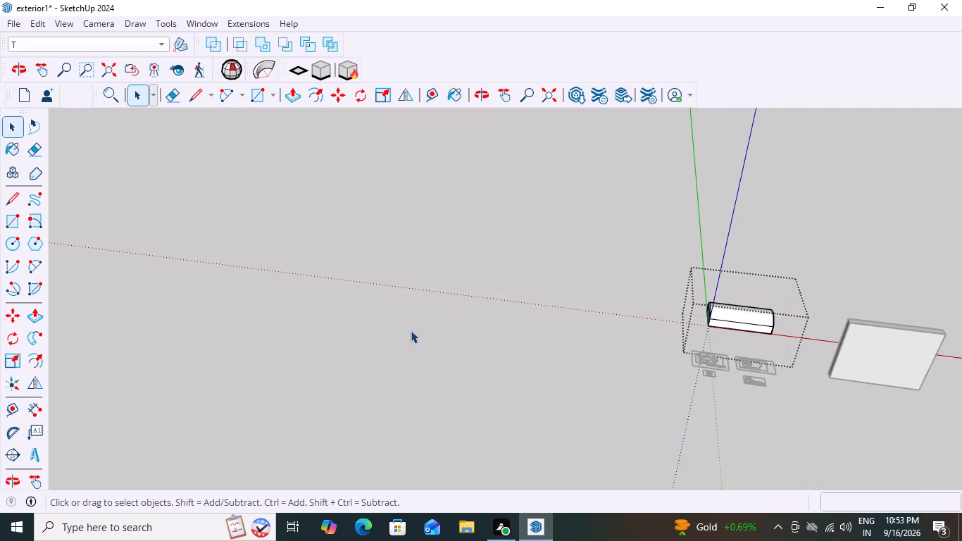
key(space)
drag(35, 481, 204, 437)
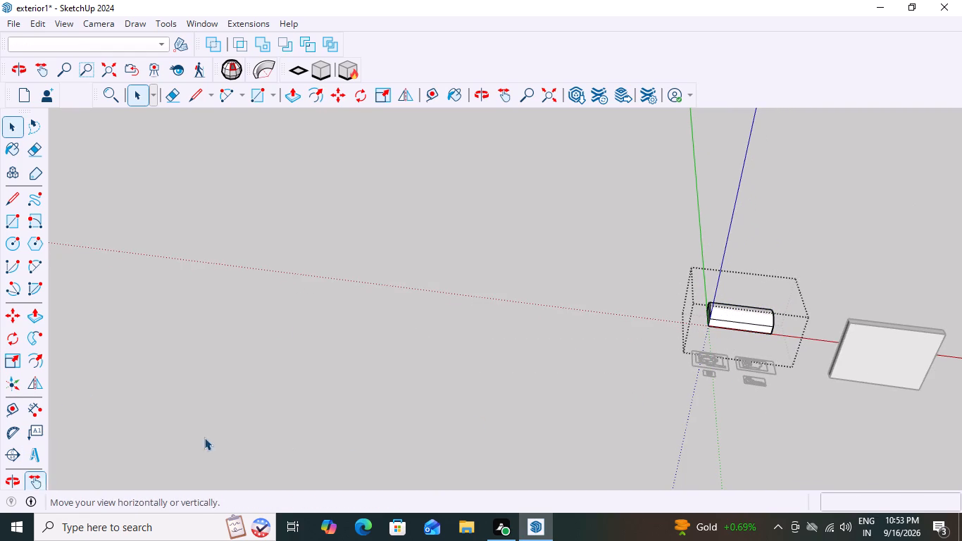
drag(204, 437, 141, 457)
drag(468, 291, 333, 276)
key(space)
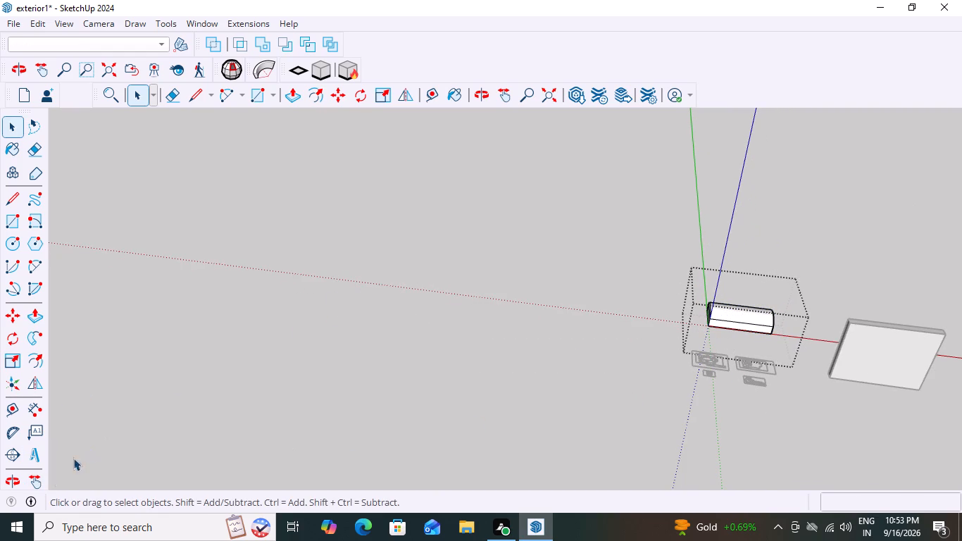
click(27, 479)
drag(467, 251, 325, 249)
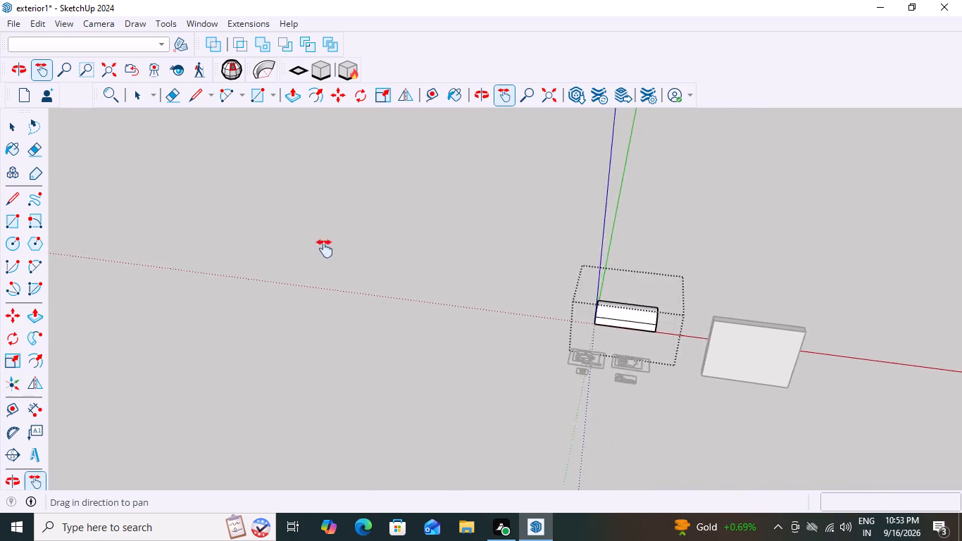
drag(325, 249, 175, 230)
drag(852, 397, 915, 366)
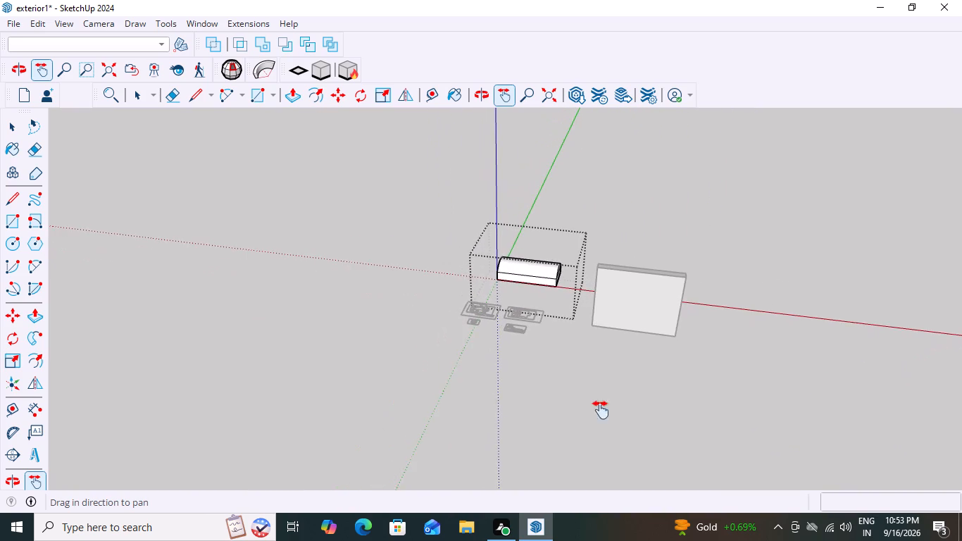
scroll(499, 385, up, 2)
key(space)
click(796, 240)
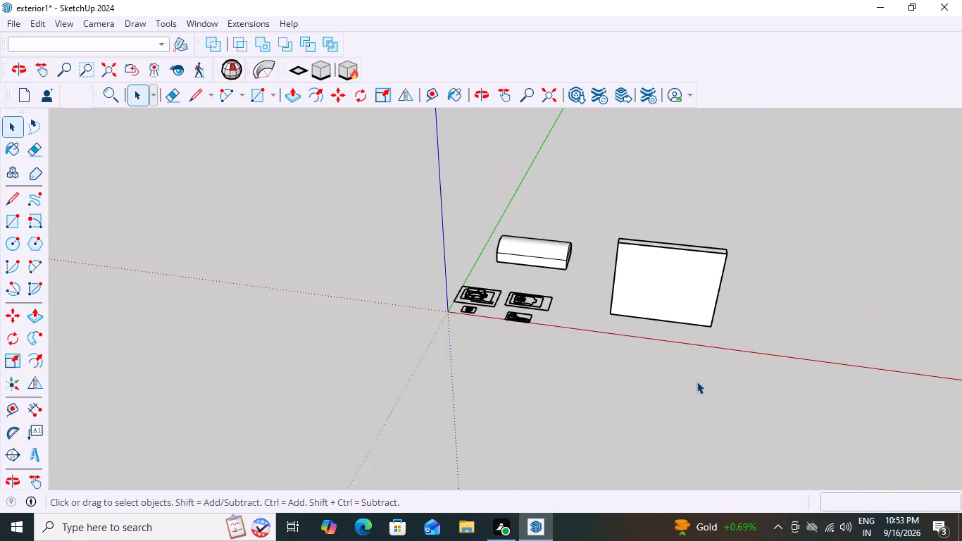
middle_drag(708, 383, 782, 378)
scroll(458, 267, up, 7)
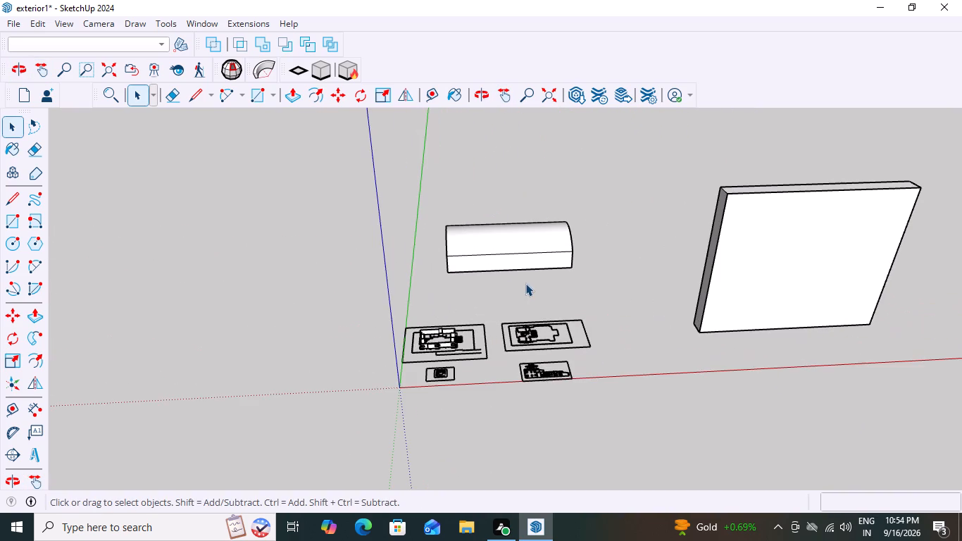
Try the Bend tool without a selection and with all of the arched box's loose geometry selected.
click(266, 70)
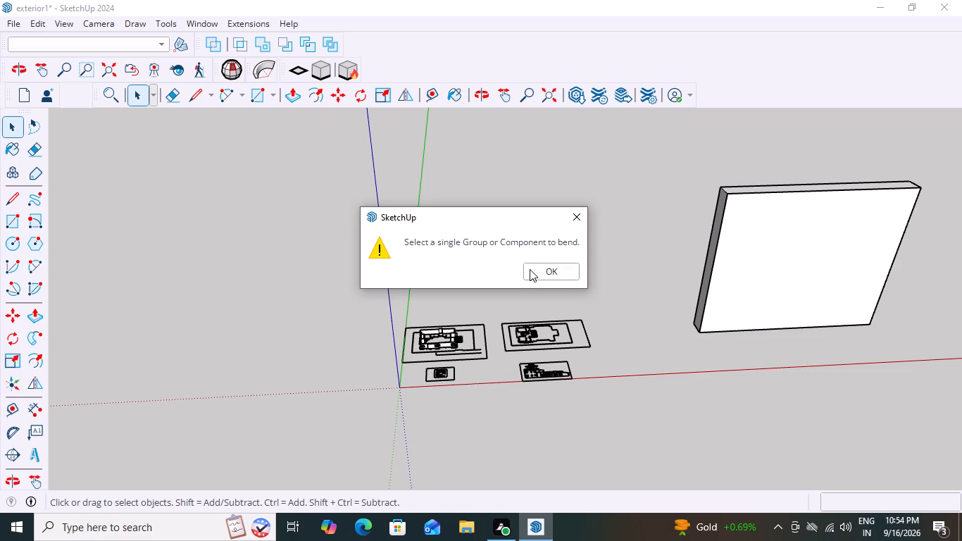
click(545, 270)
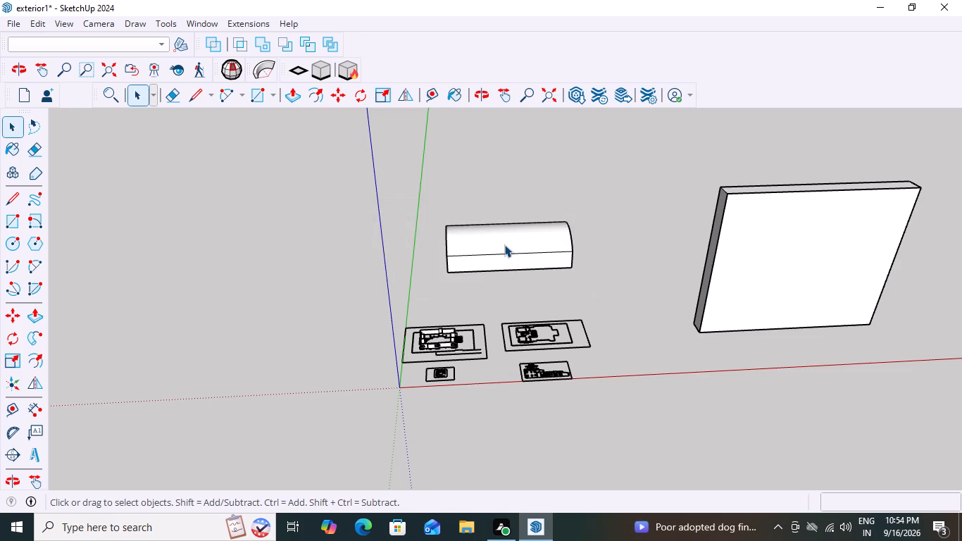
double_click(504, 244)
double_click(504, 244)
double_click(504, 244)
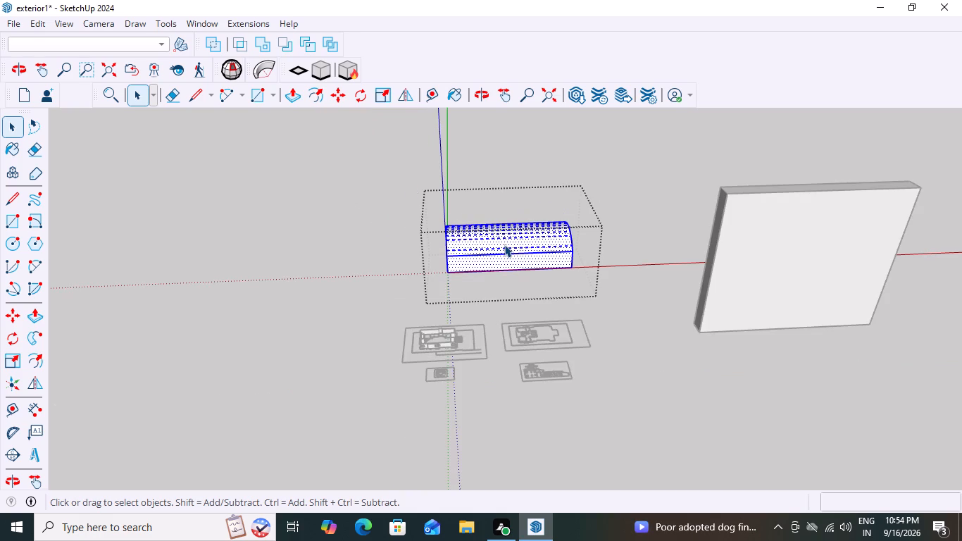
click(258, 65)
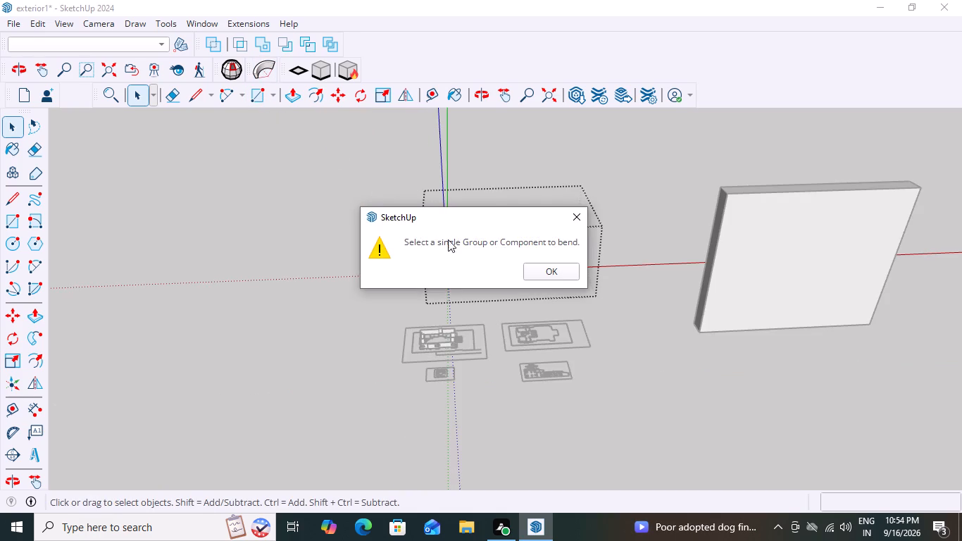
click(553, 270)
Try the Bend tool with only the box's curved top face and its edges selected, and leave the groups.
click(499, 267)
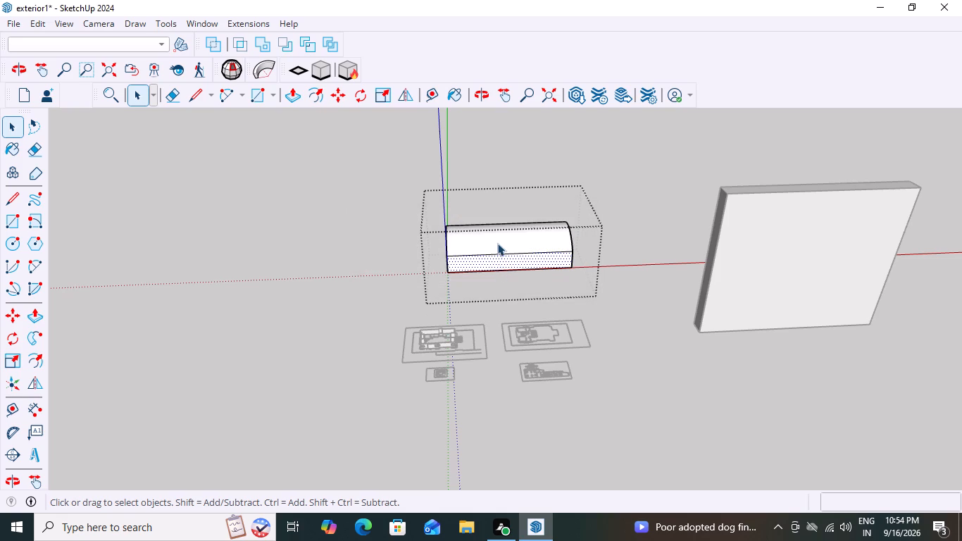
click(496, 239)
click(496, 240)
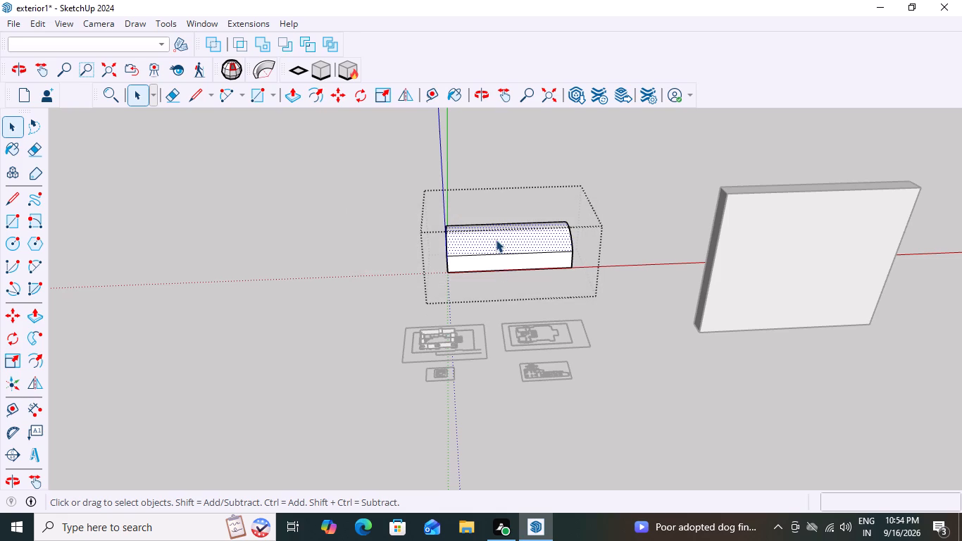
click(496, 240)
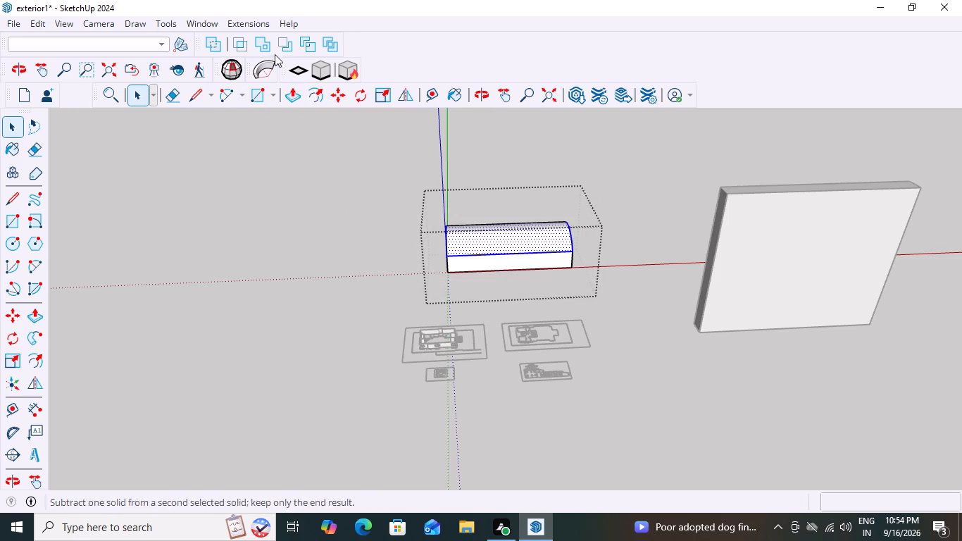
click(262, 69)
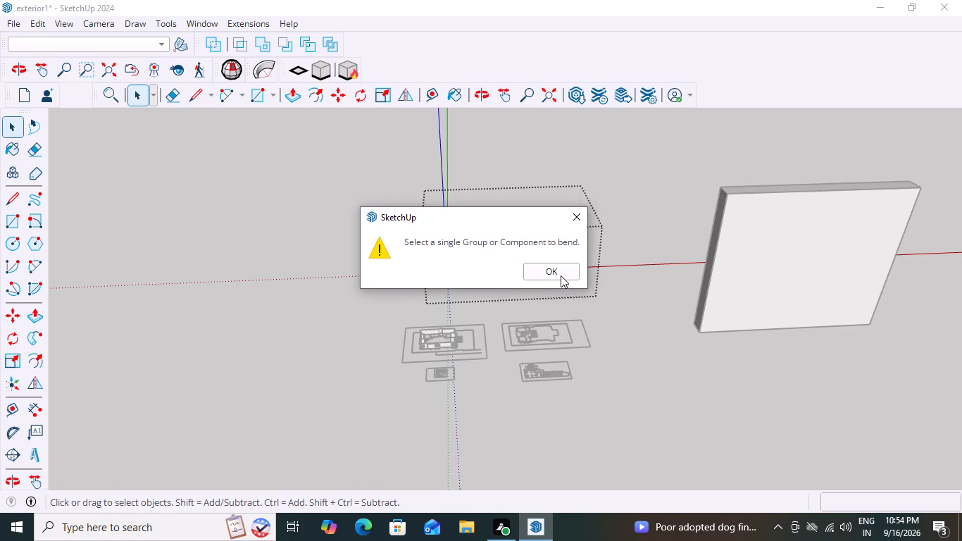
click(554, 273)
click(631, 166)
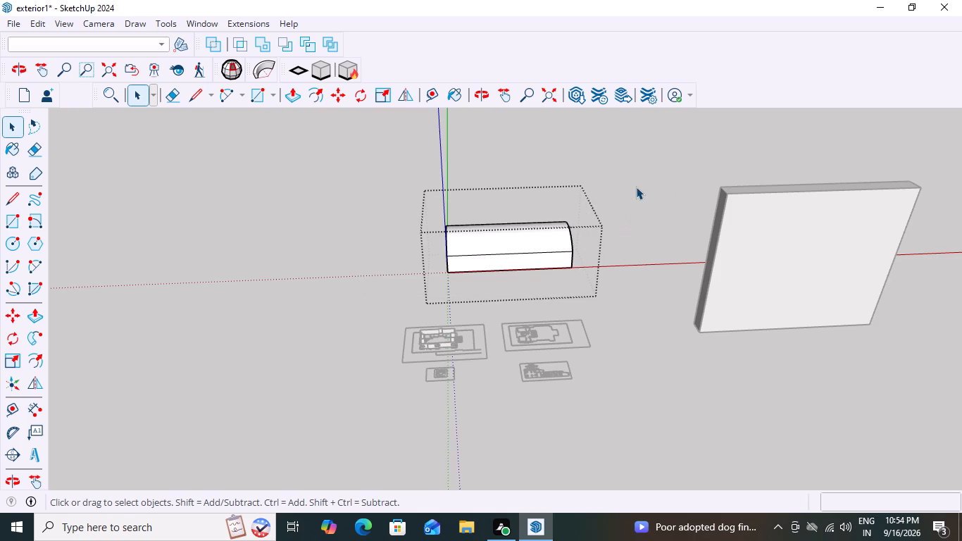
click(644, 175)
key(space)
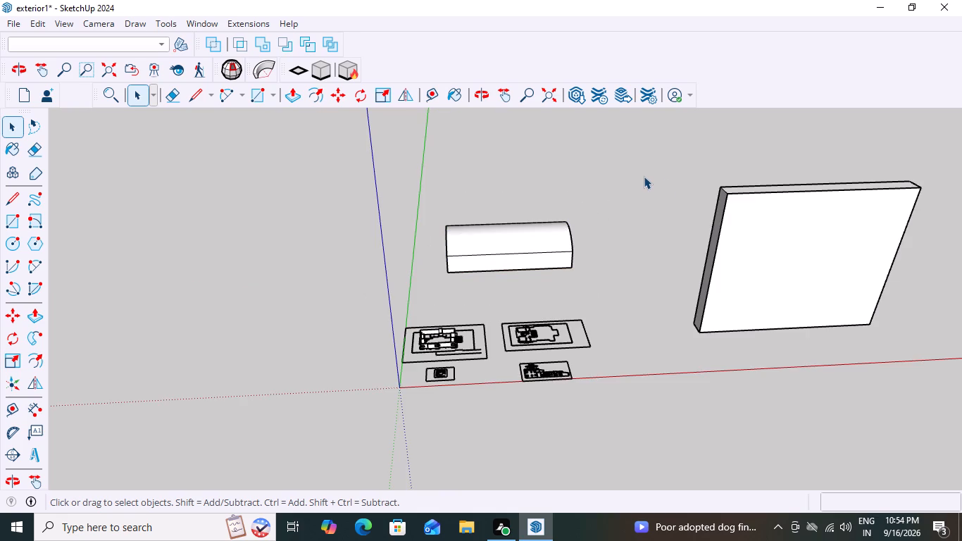
Undo the last three operations on the arched box to return inside its outer group.
key(ctrl+z)
key(ctrl+z)
key(ctrl+z)
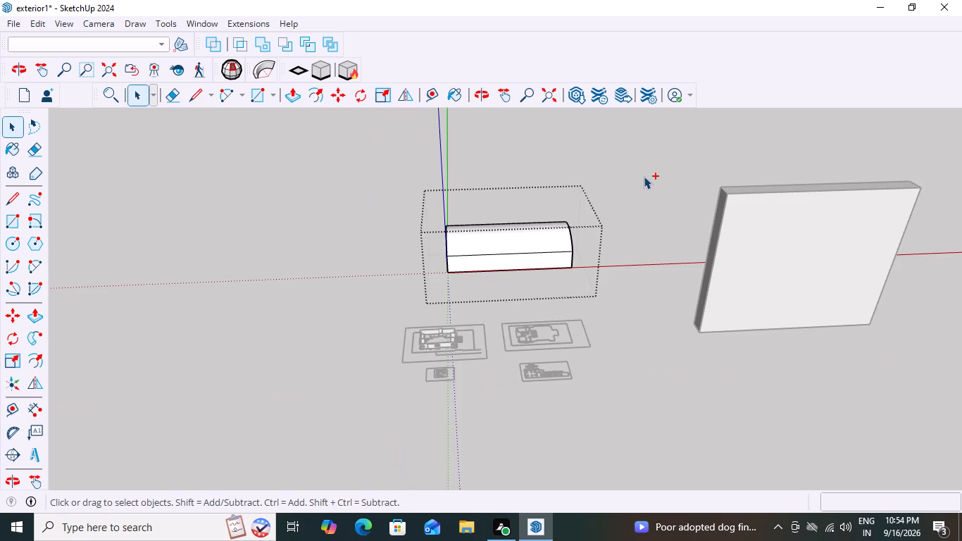
Bend the nested arched box group freehand into an open ring of about 291 degrees.
click(512, 247)
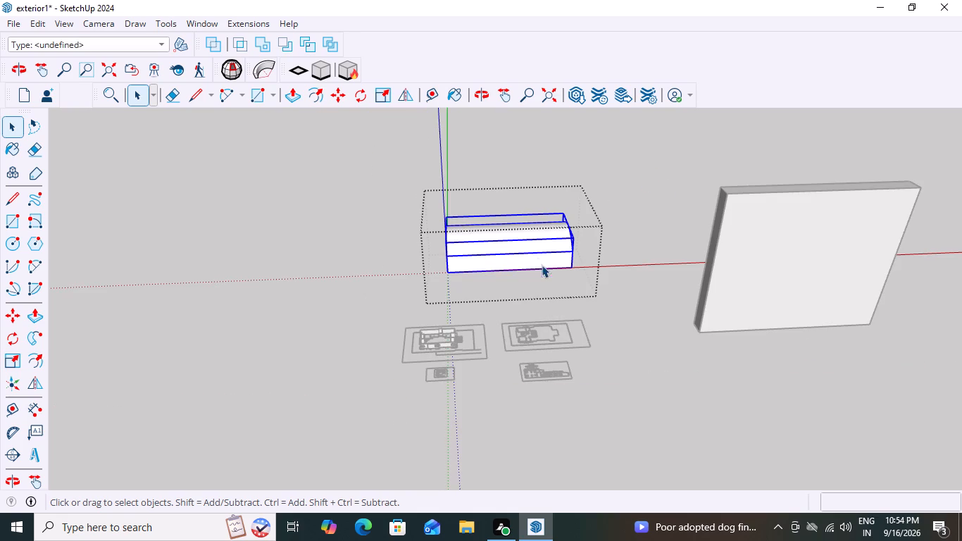
scroll(542, 262, up, 2)
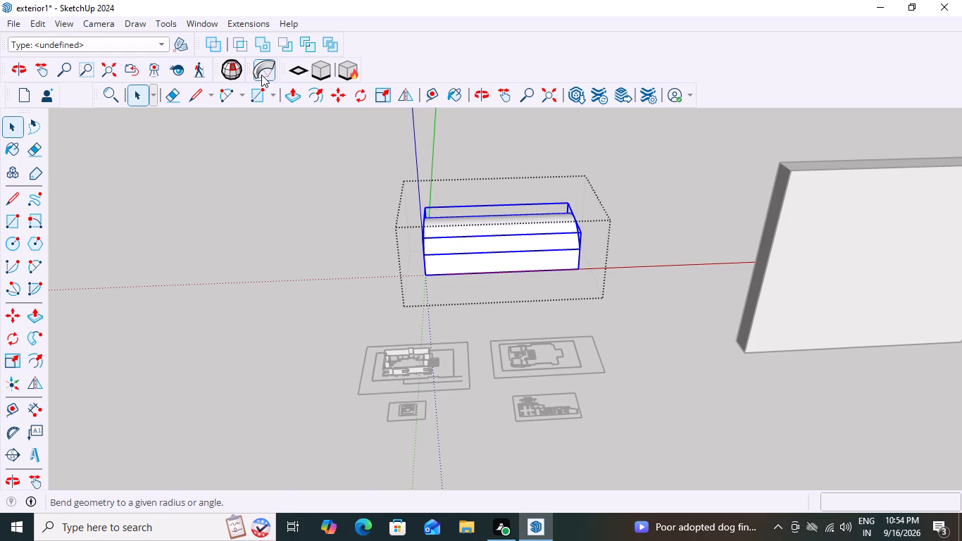
click(263, 70)
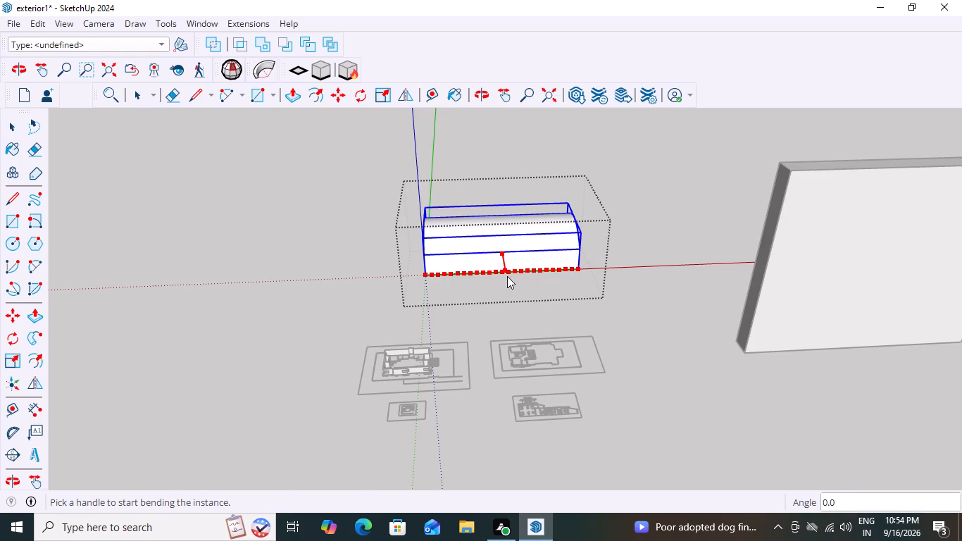
scroll(508, 274, down, 5)
drag(508, 277, 498, 316)
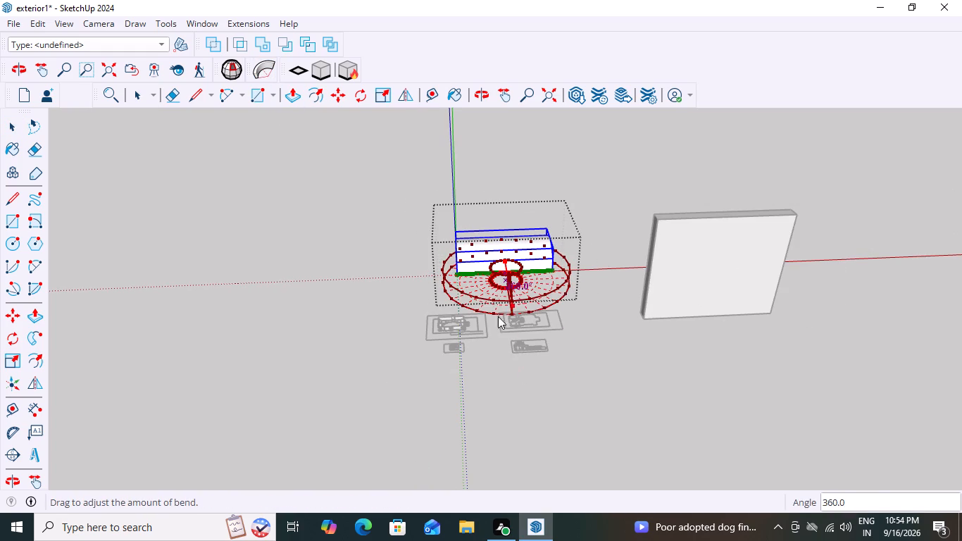
drag(498, 316, 528, 282)
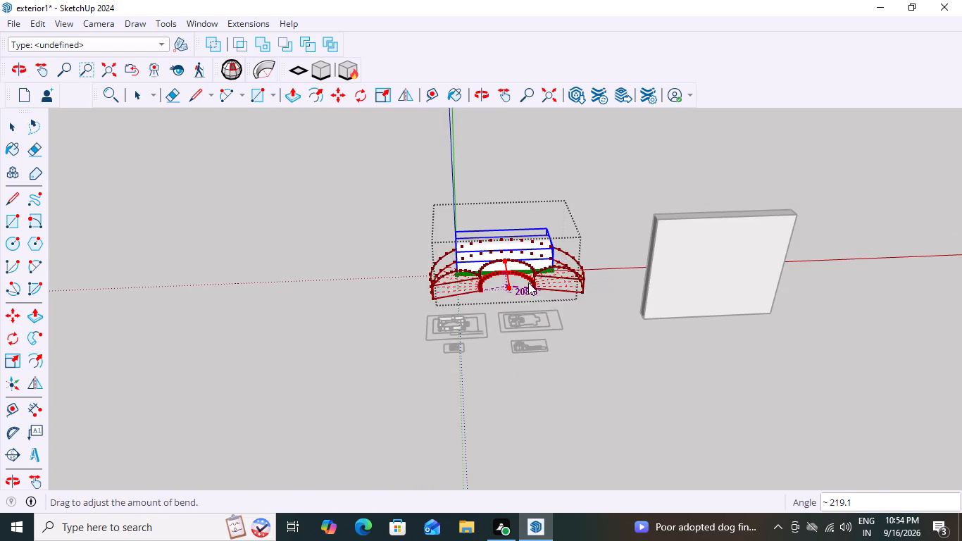
drag(528, 282, 542, 273)
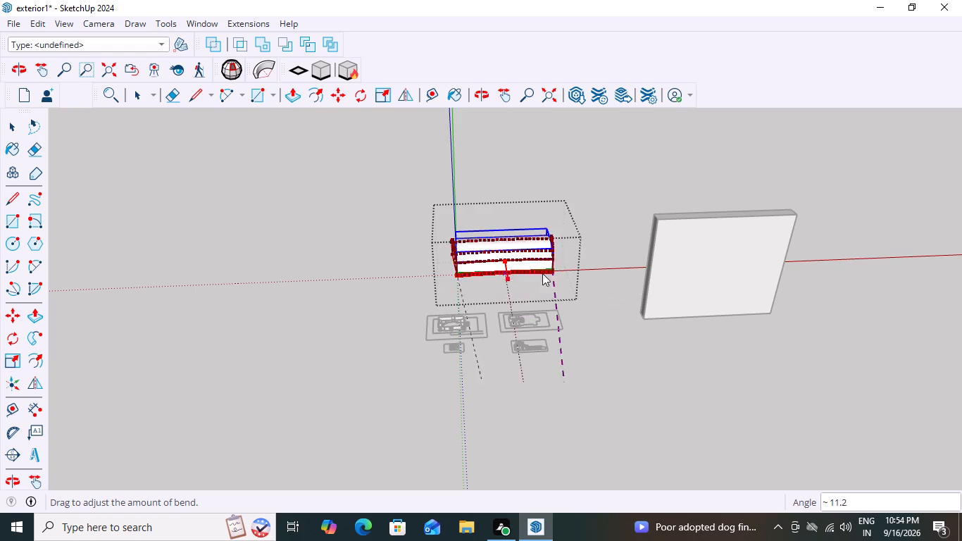
drag(542, 273, 539, 282)
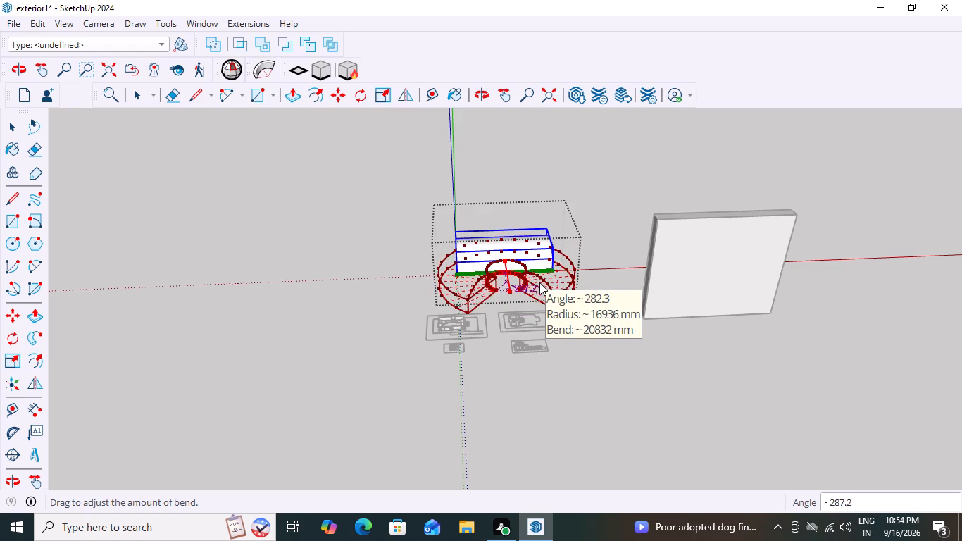
drag(539, 282, 546, 278)
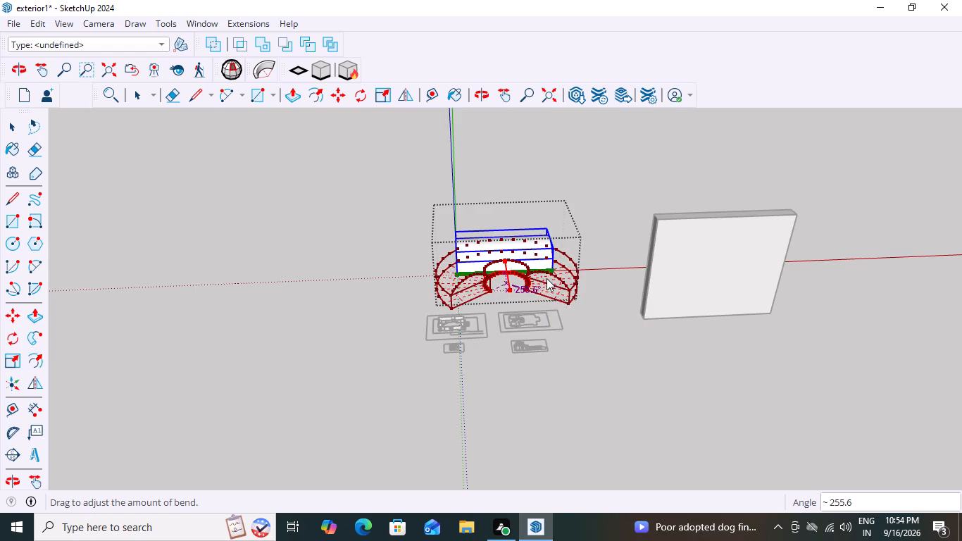
drag(546, 278, 516, 283)
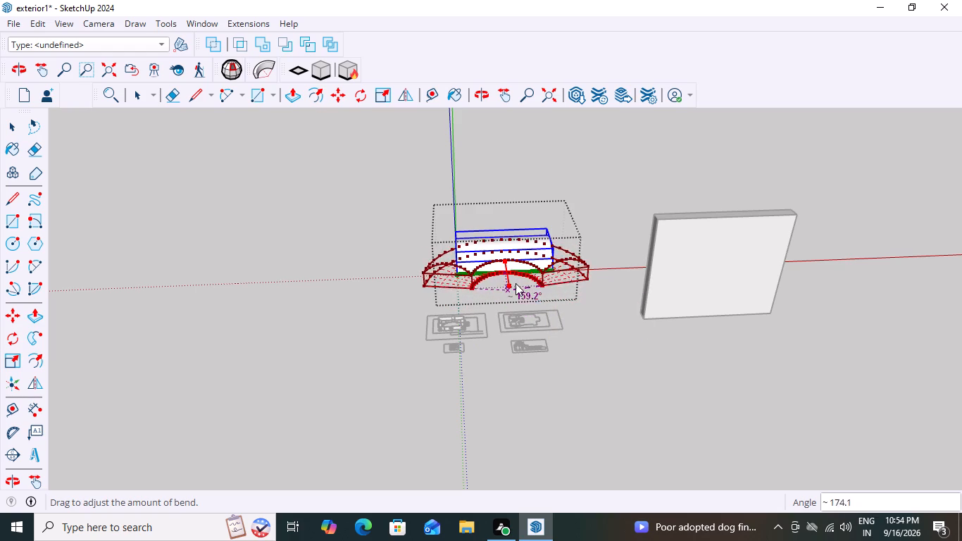
drag(516, 283, 492, 292)
click(491, 294)
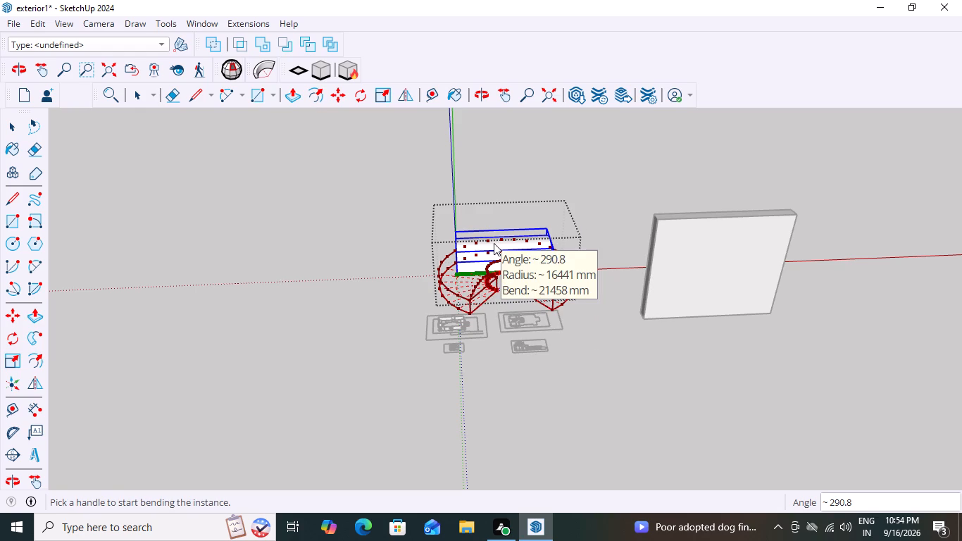
Set the bend angle to 290 degrees, apply it and leave the groups.
text(290)
key(Return)
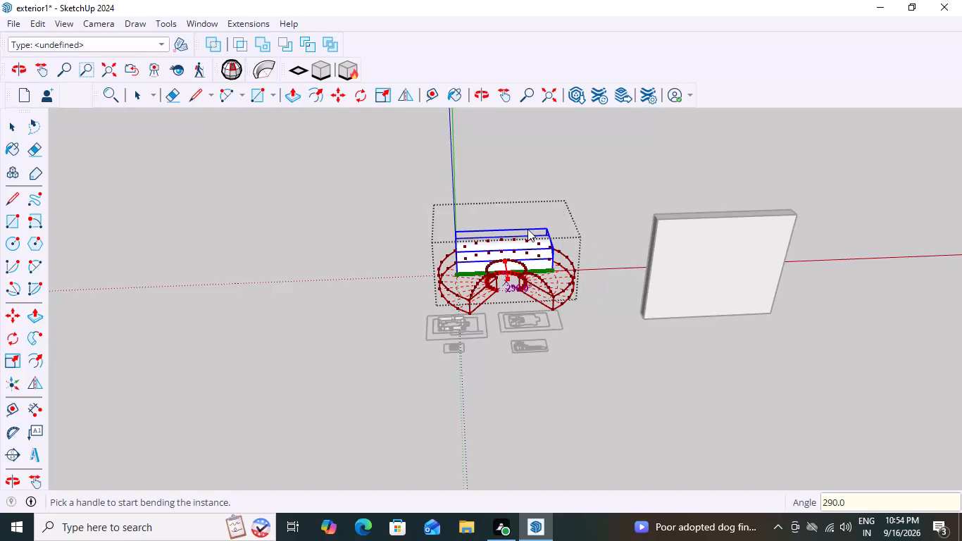
click(620, 204)
triple_click(610, 193)
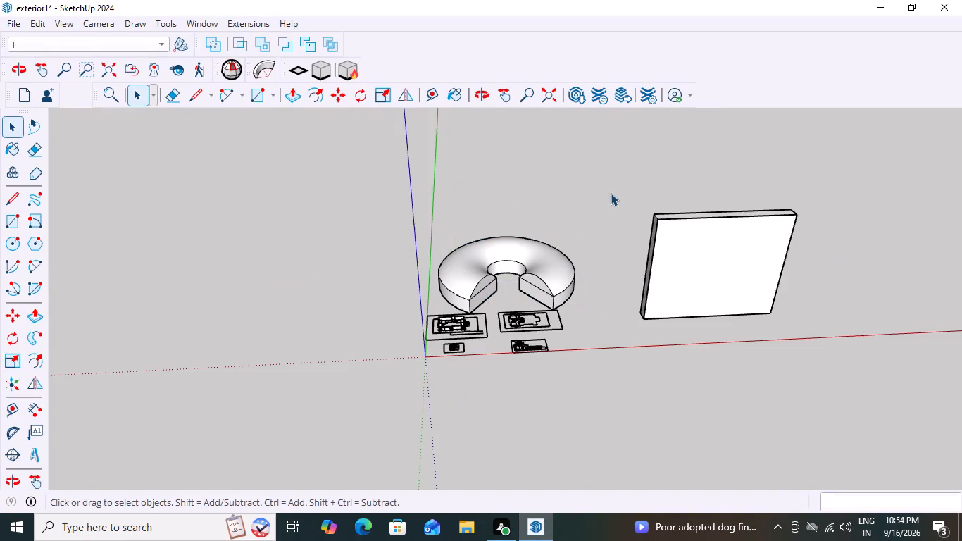
Examine the bent arched ring and its cut ends from several distances and angles.
scroll(501, 294, up, 11)
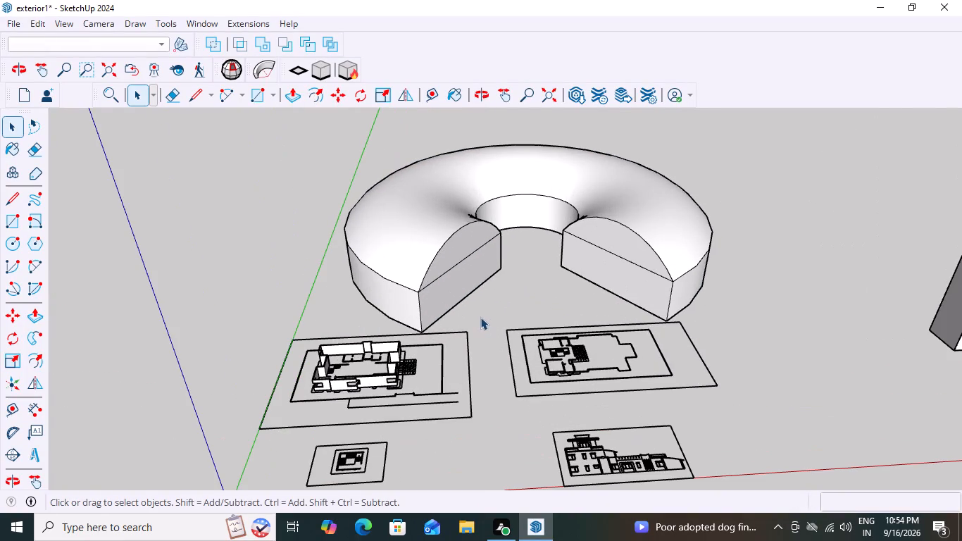
scroll(502, 282, down, 1)
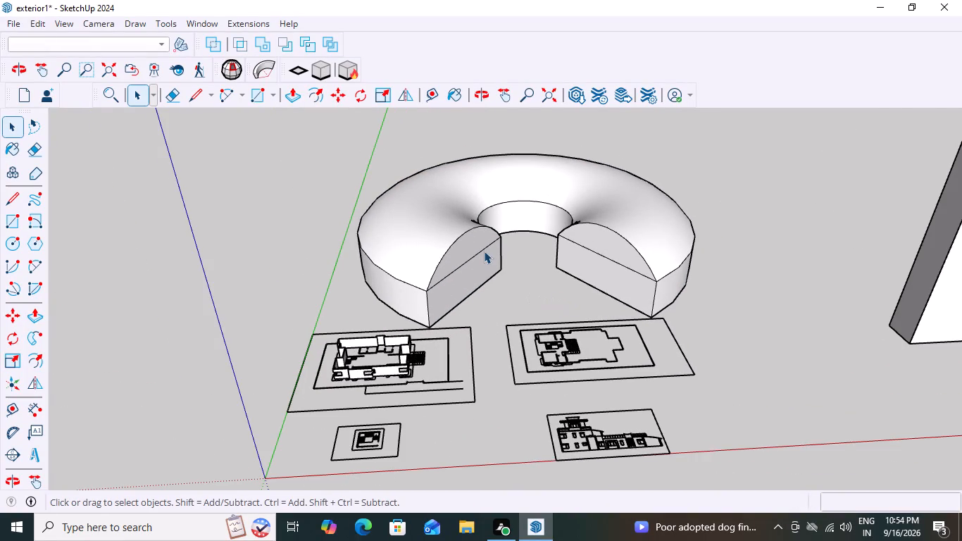
scroll(481, 250, up, 4)
scroll(481, 249, down, 17)
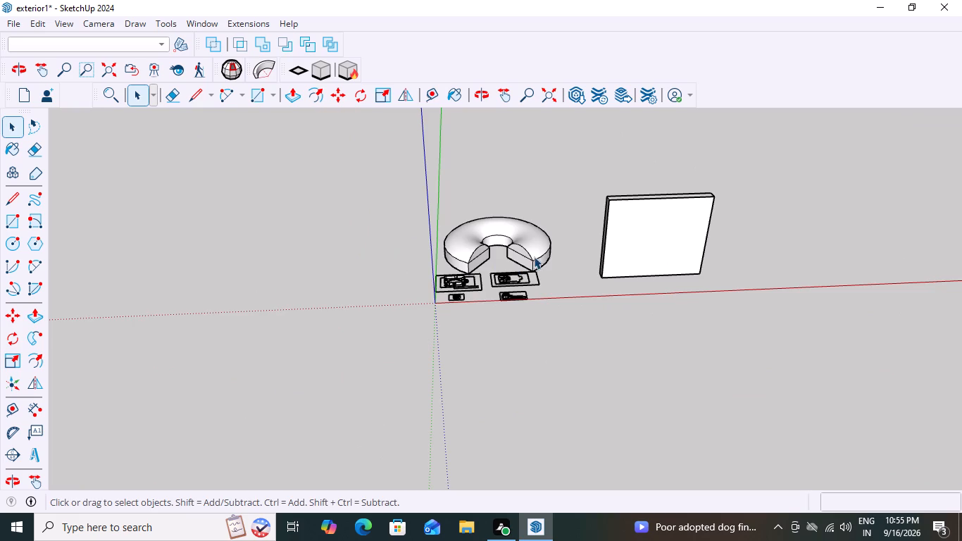
middle_drag(544, 255, 350, 277)
middle_drag(346, 282, 563, 284)
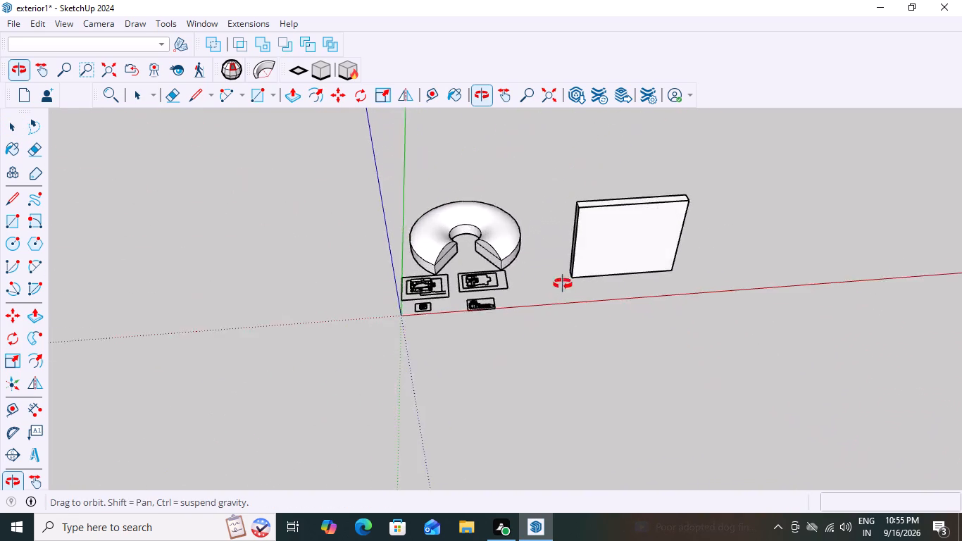
middle_drag(563, 284, 570, 247)
scroll(472, 246, up, 10)
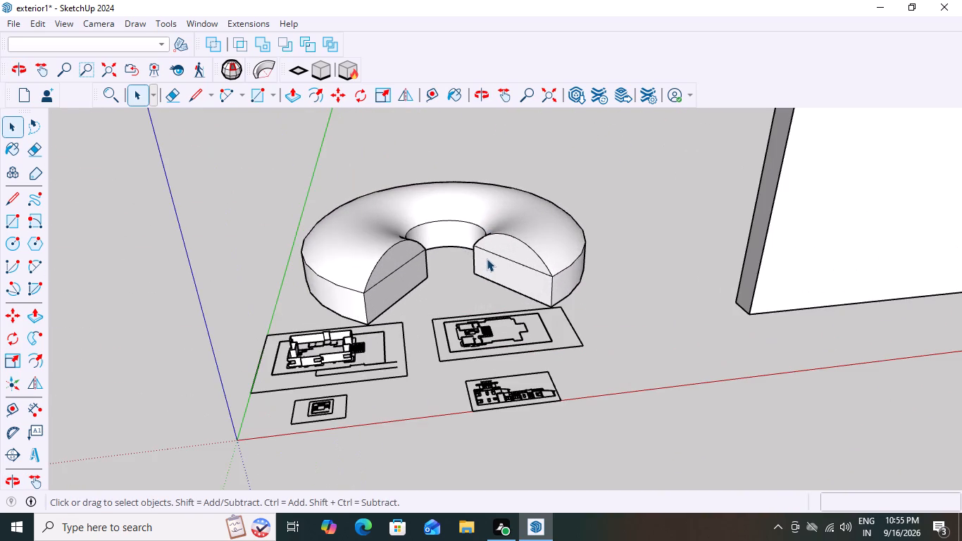
scroll(487, 259, down, 9)
scroll(444, 267, up, 8)
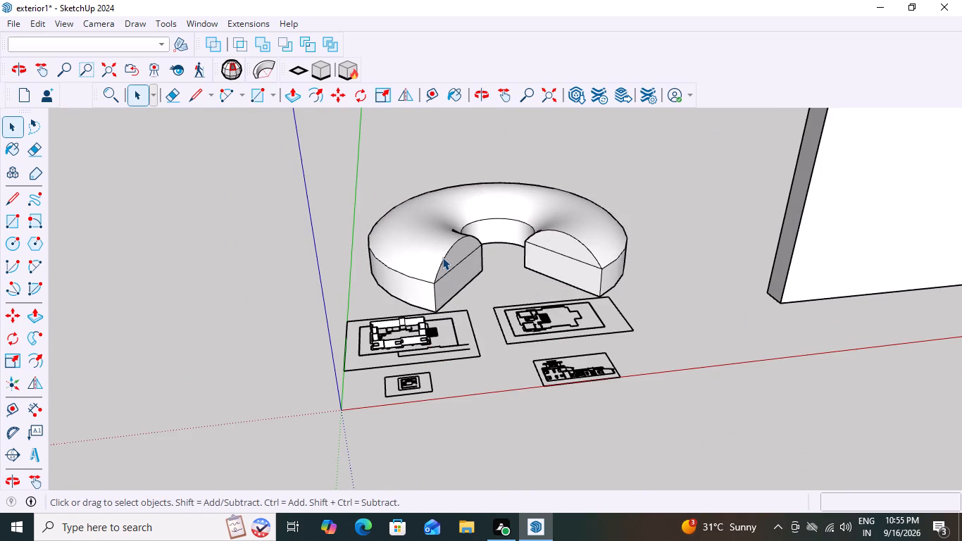
scroll(442, 258, up, 1)
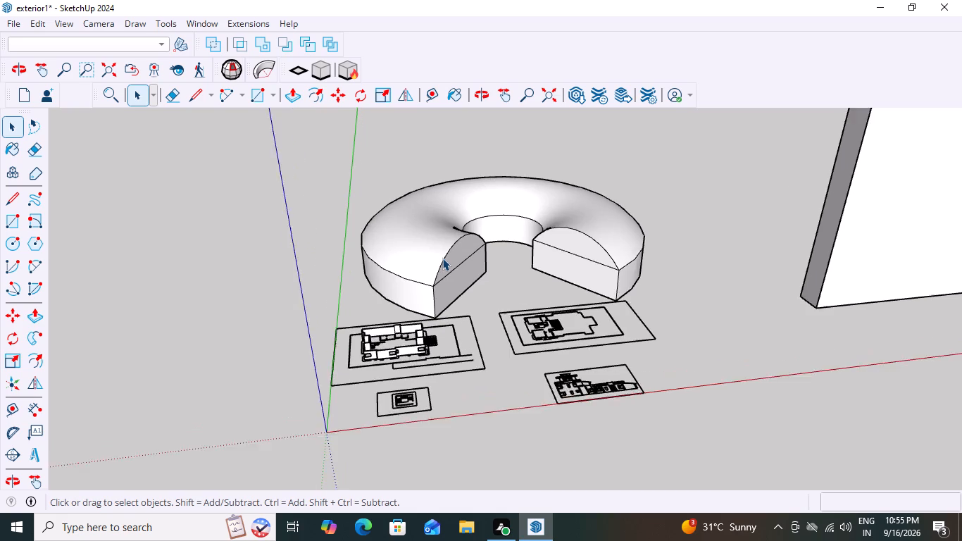
scroll(442, 258, up, 4)
scroll(444, 244, down, 8)
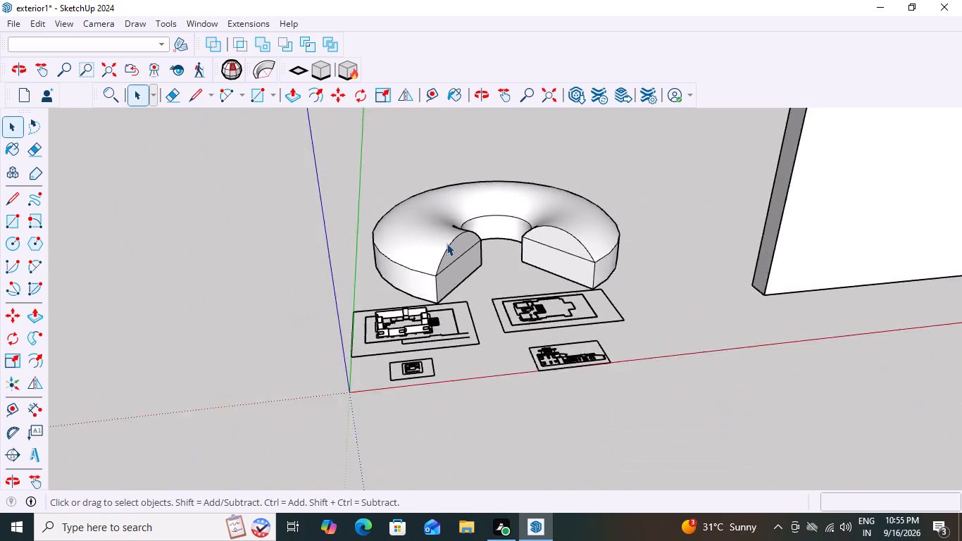
scroll(446, 243, down, 14)
scroll(507, 270, up, 12)
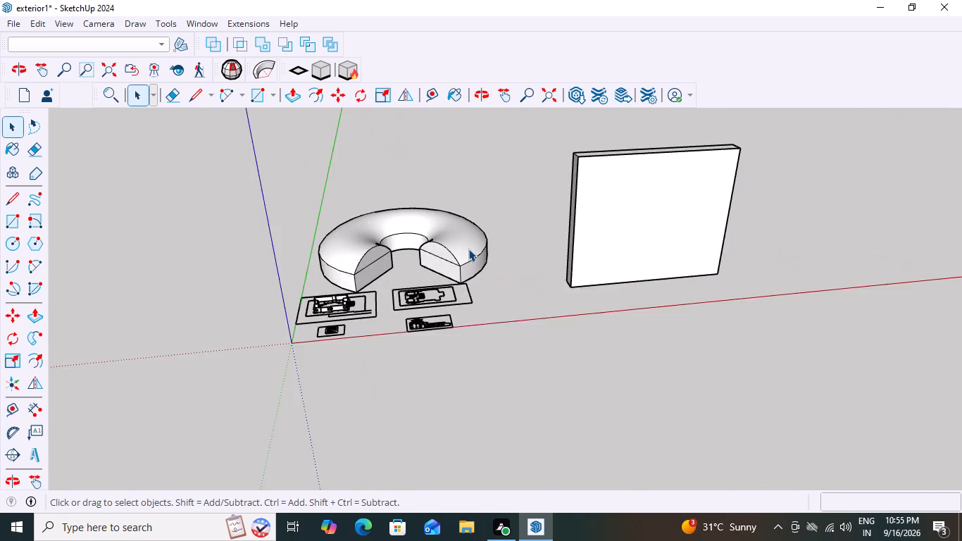
scroll(468, 249, up, 3)
scroll(473, 233, down, 5)
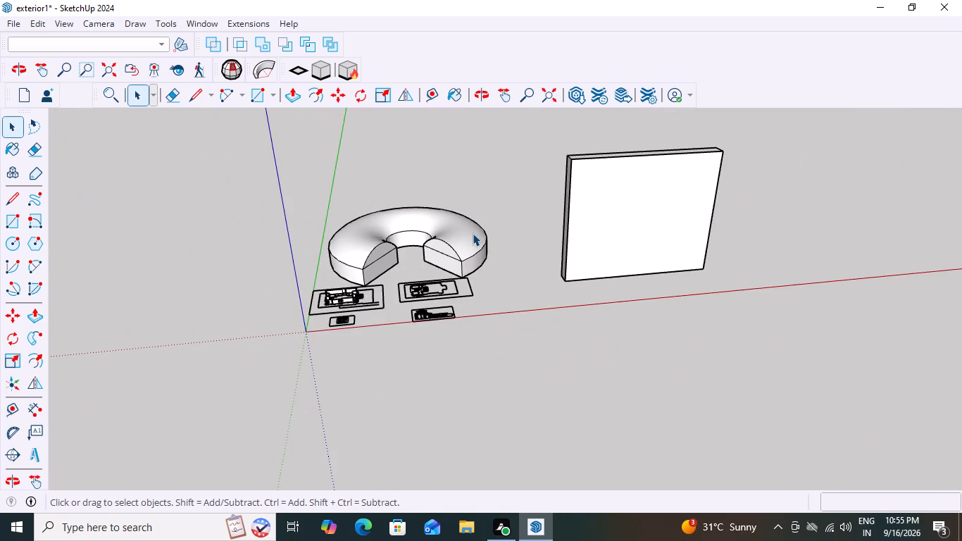
scroll(473, 233, down, 4)
middle_drag(677, 264, 665, 270)
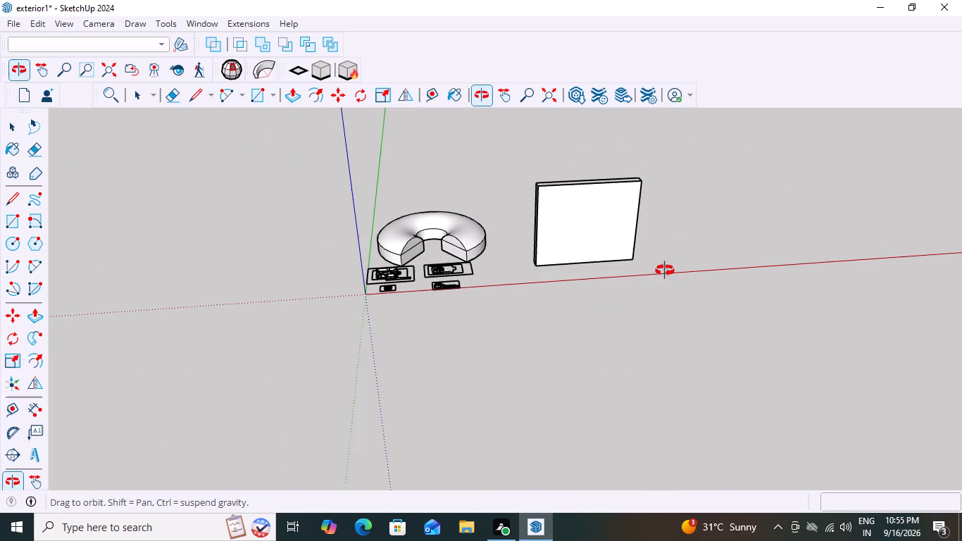
middle_drag(665, 270, 618, 269)
scroll(466, 261, up, 2)
scroll(599, 274, up, 1)
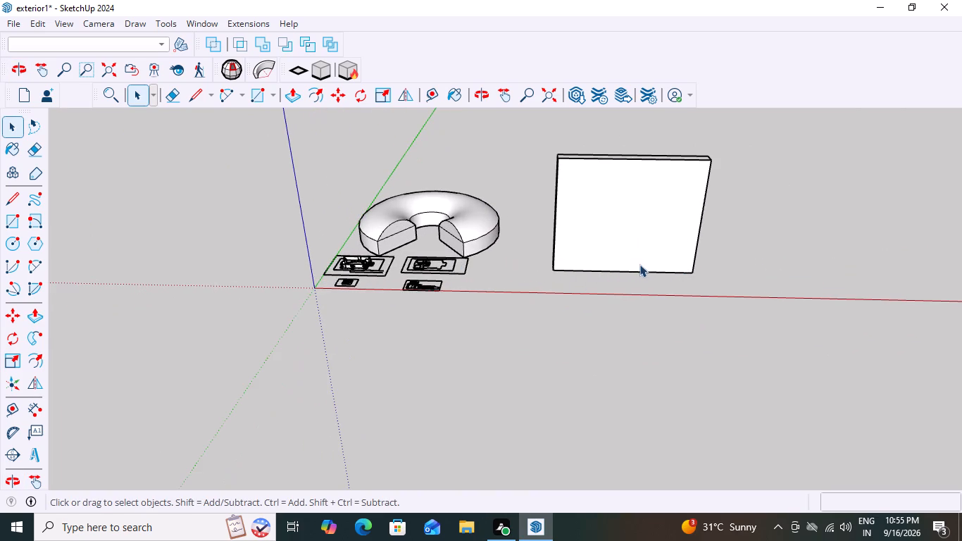
Draw a ground-plane rectangle about 272,700 by 86,800 mm in the empty area beyond the large upright slab.
scroll(511, 244, down, 12)
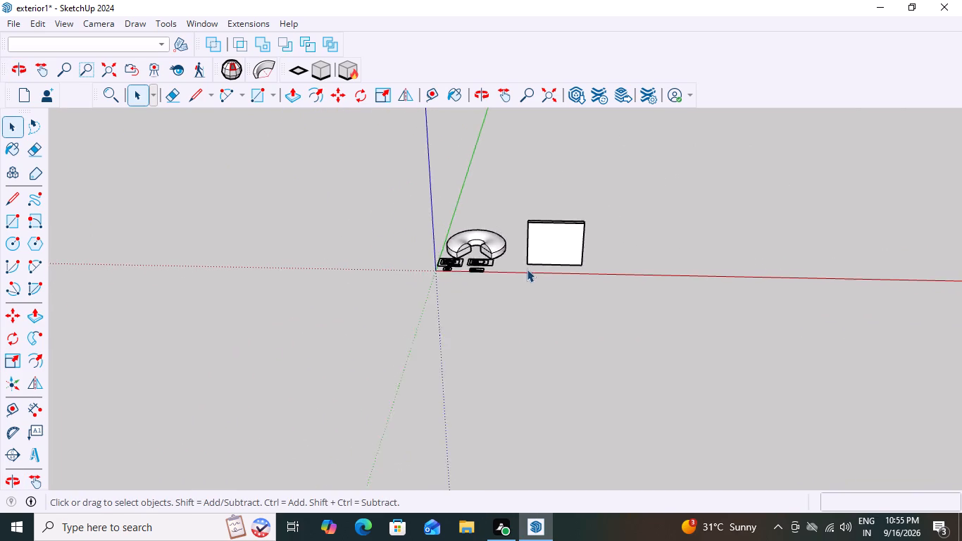
scroll(527, 269, down, 3)
scroll(682, 239, up, 3)
scroll(715, 319, up, 1)
middle_click(726, 320)
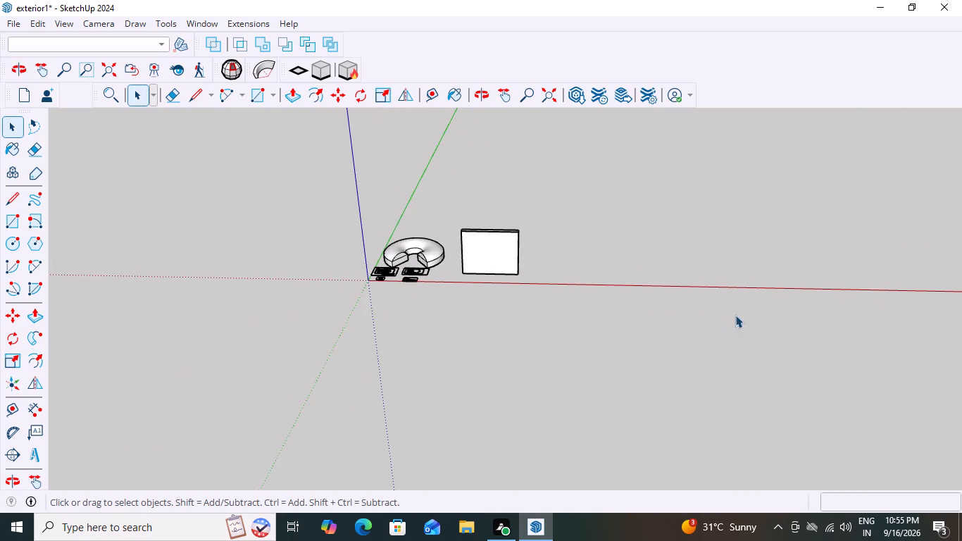
scroll(645, 274, down, 4)
scroll(577, 270, up, 3)
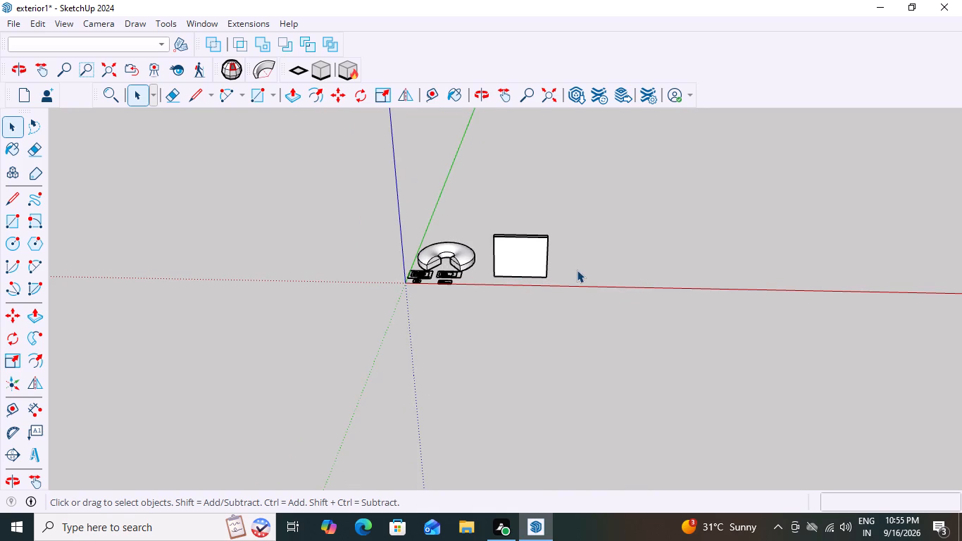
key(r)
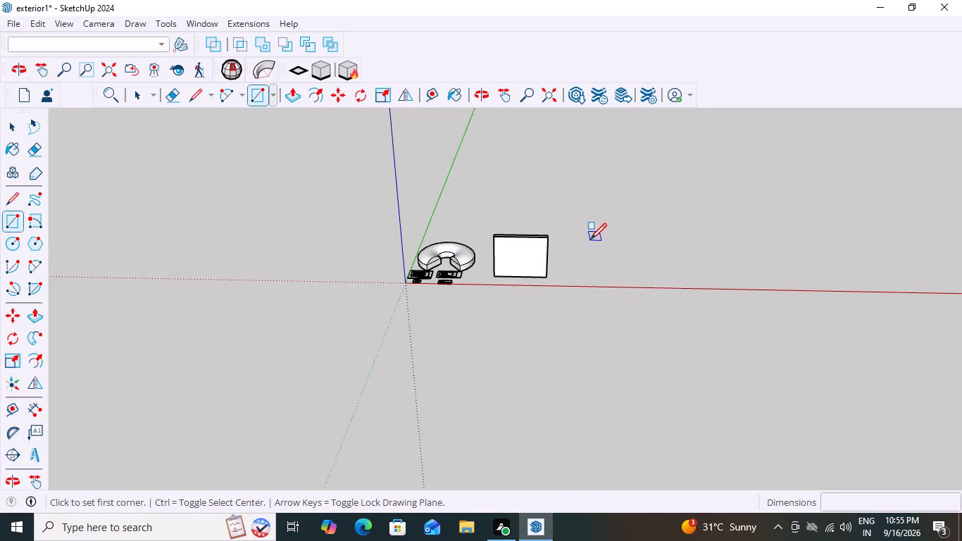
click(590, 239)
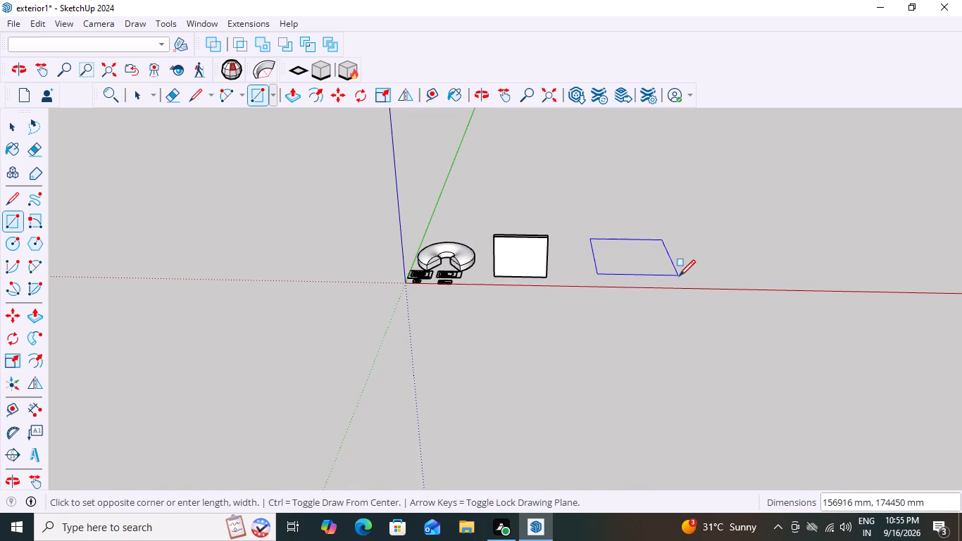
click(727, 258)
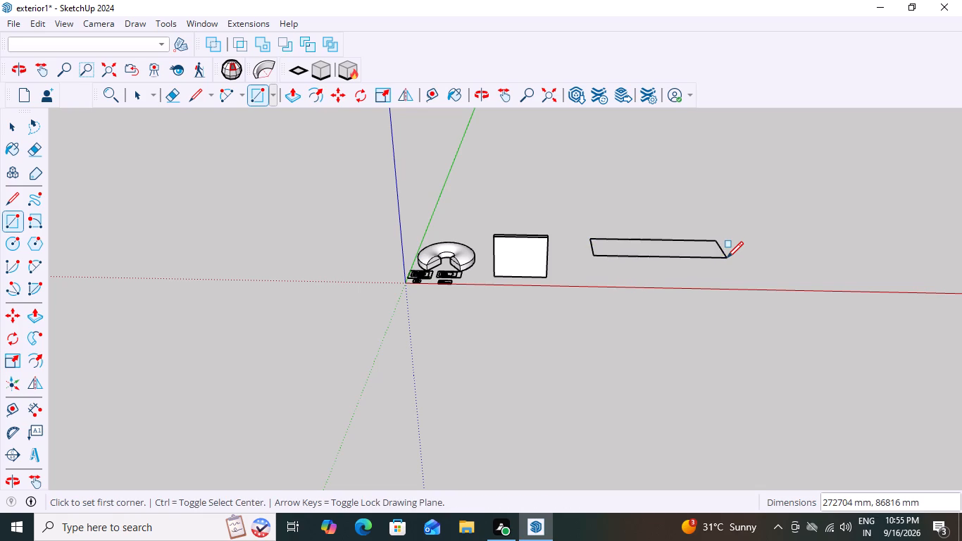
key(space)
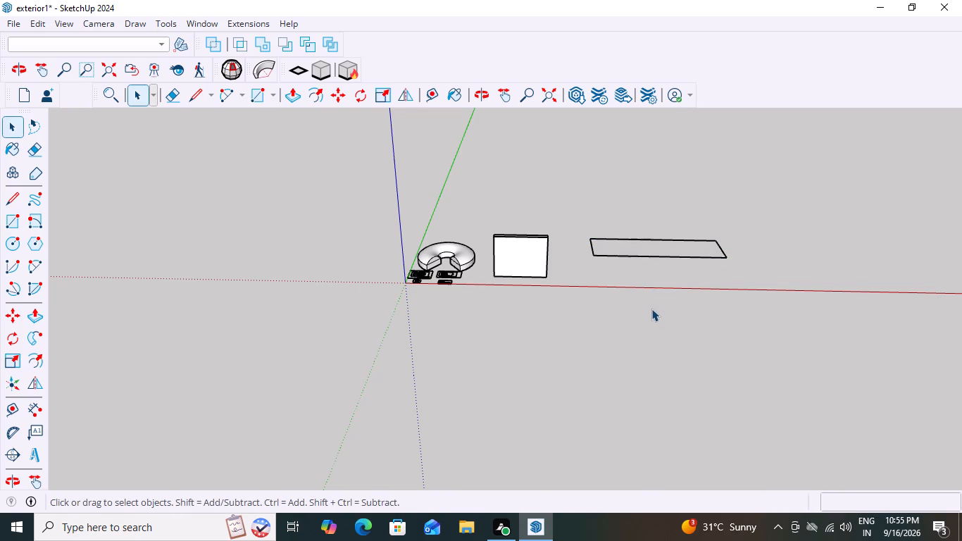
Push/Pull the new ground-plane rectangle up about 18,660 mm into a long, flat box.
key(p)
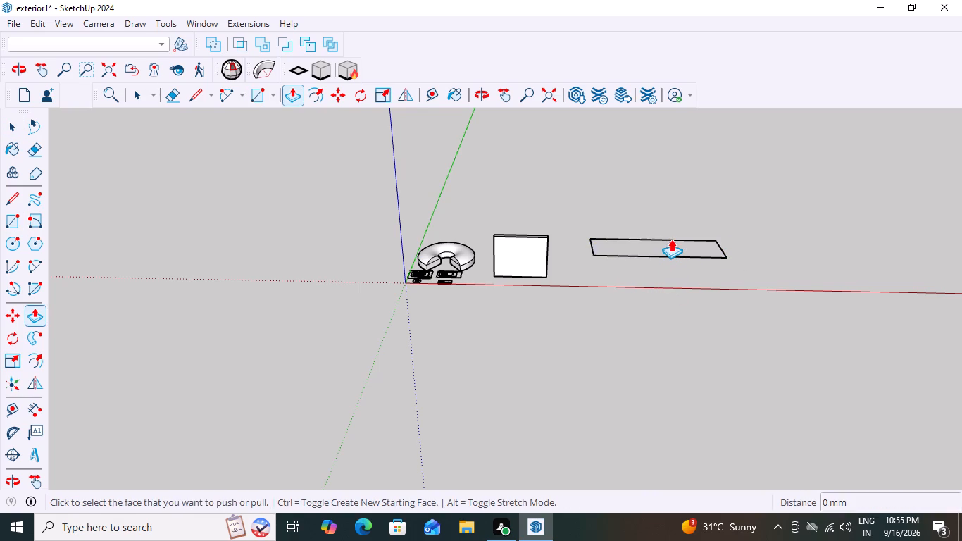
scroll(651, 242, up, 2)
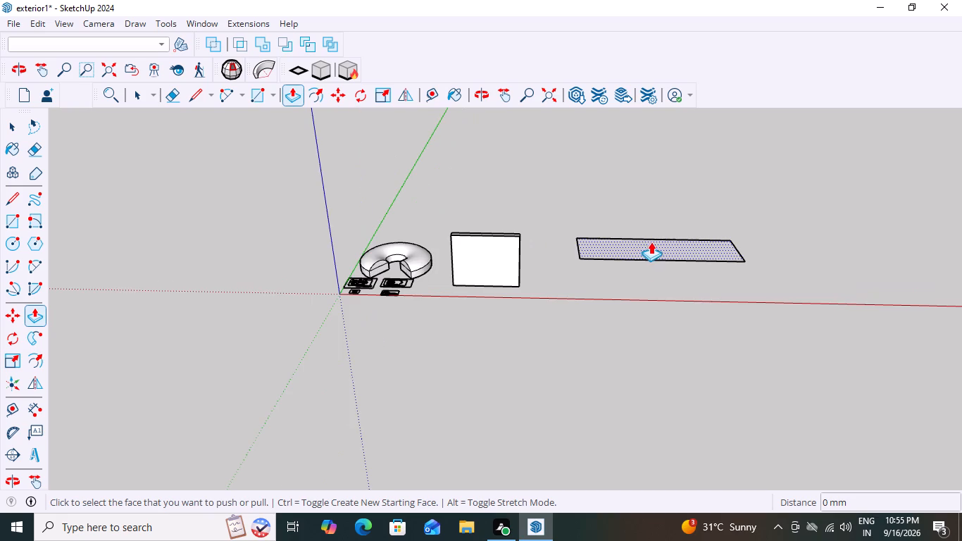
click(651, 241)
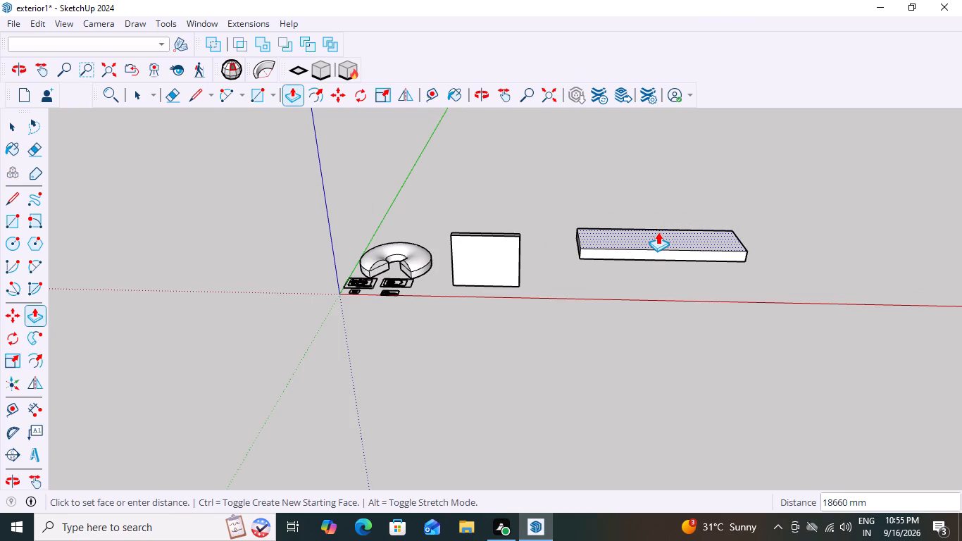
click(658, 232)
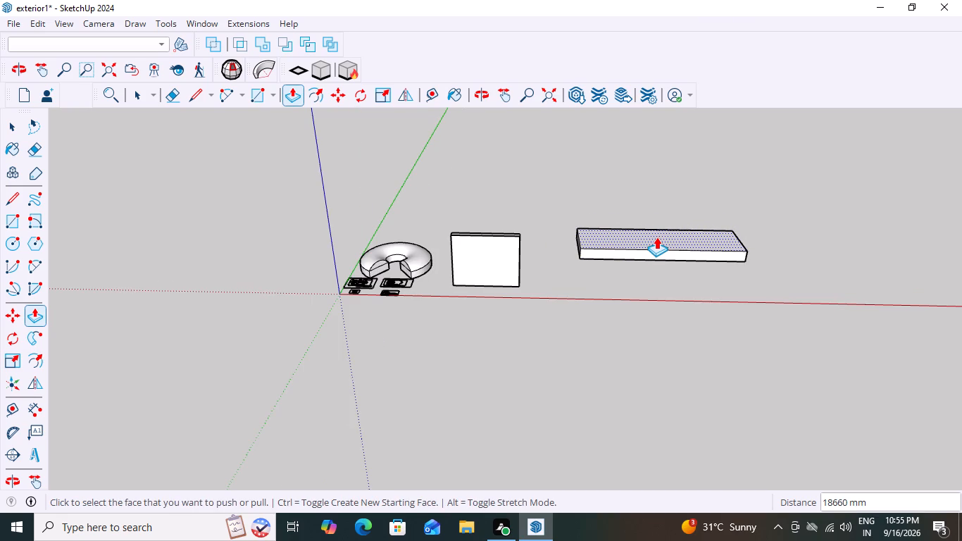
key(space)
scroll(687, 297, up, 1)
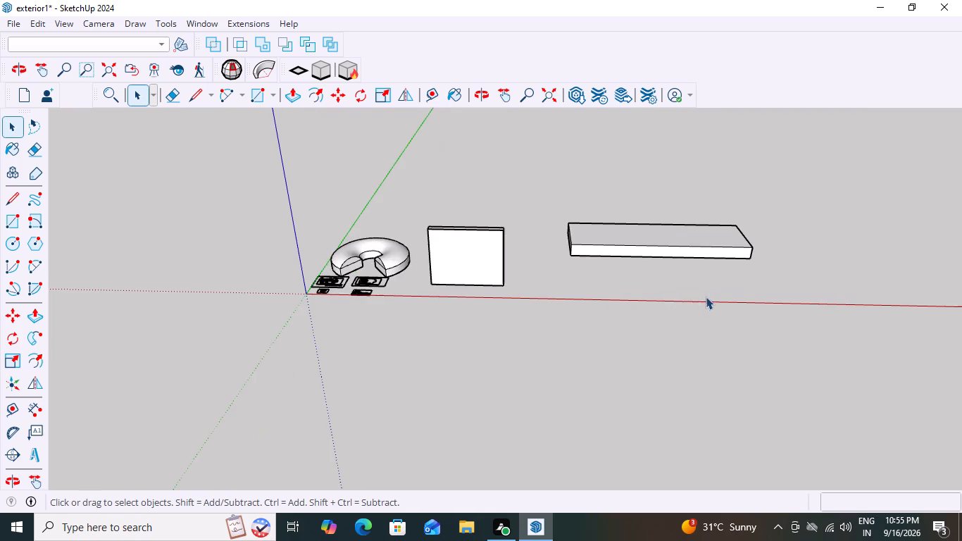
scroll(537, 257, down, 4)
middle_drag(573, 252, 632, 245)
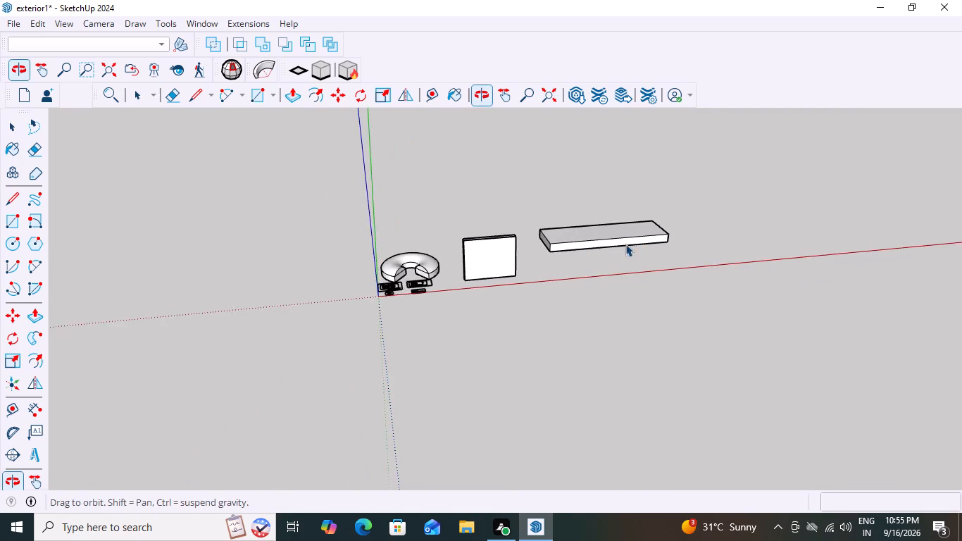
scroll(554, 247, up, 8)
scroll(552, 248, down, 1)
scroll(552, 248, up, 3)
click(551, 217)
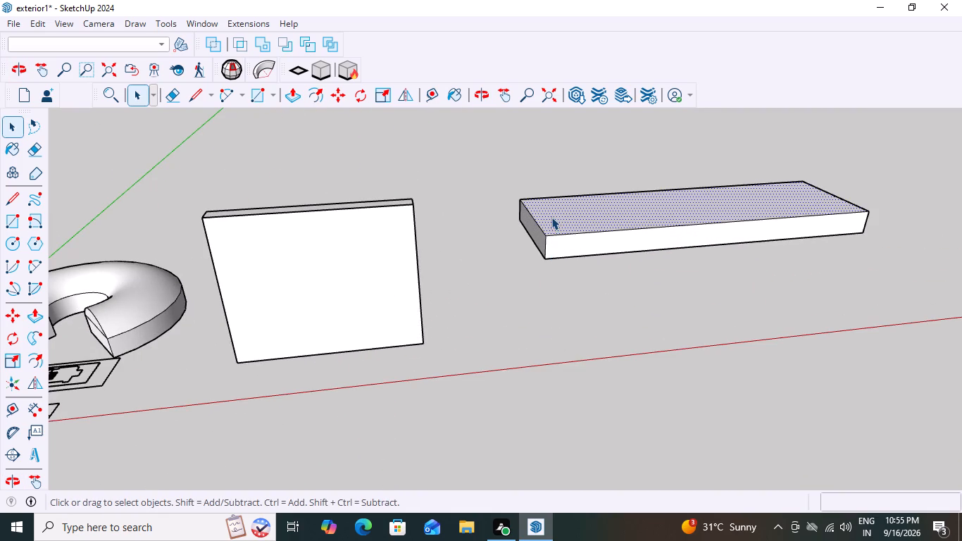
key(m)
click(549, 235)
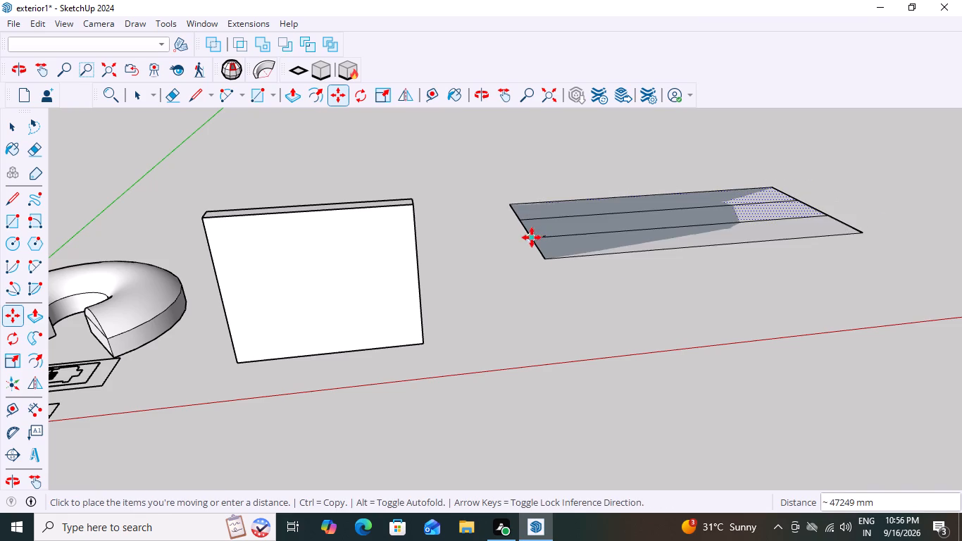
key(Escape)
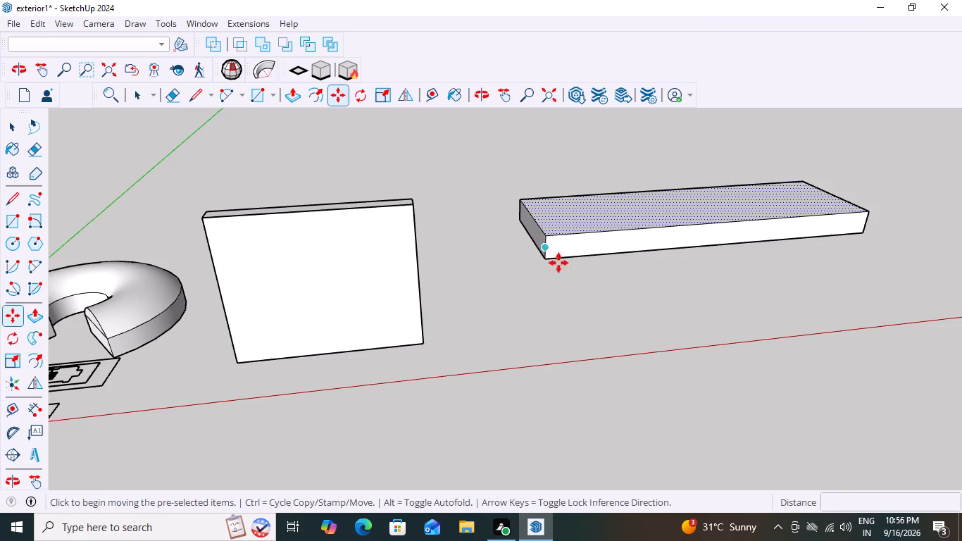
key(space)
Select the whole long, flat box, make it a group and deselect it.
triple_click(594, 220)
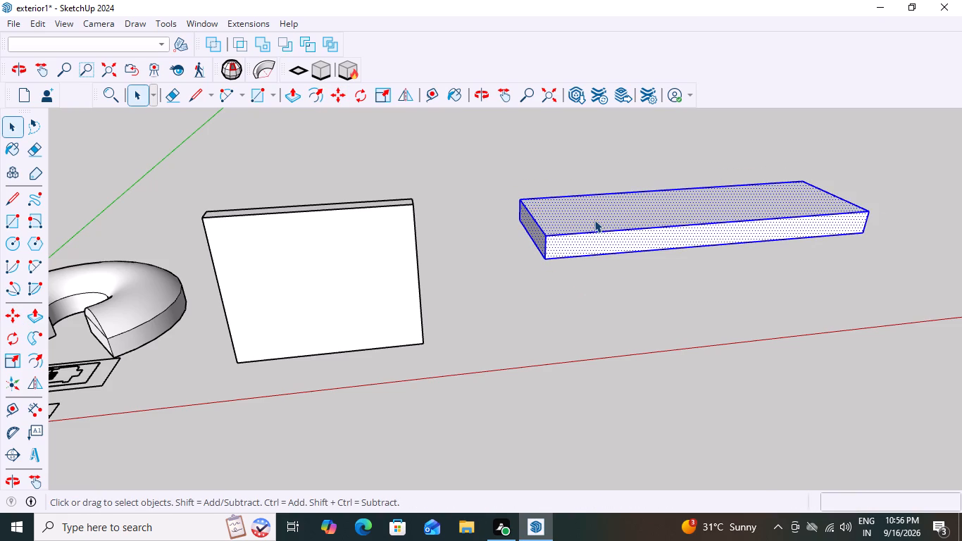
right_click(596, 217)
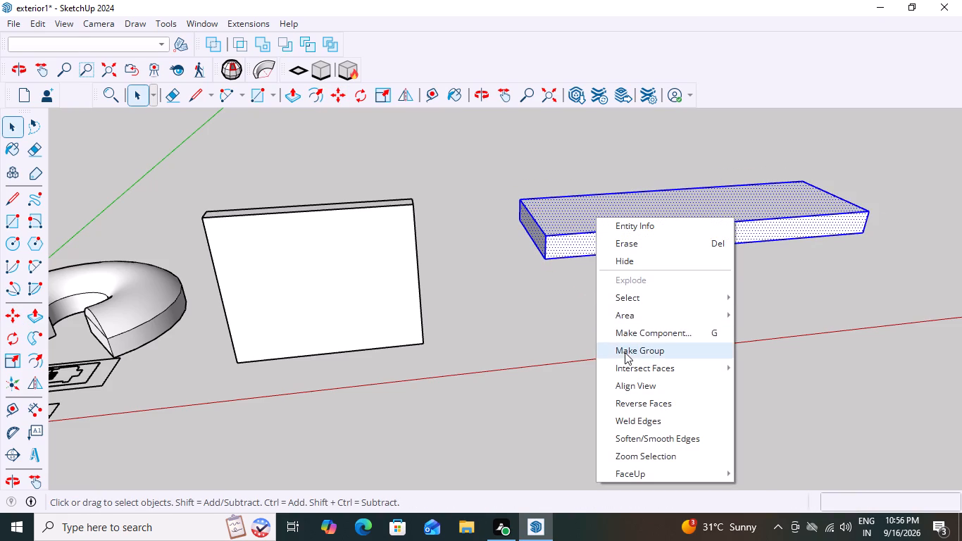
click(625, 352)
key(m)
key(m)
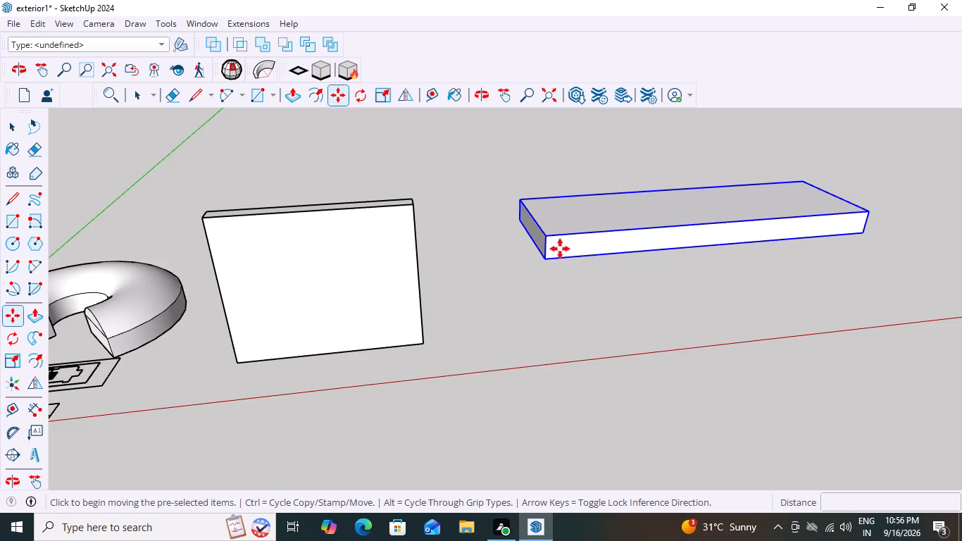
key(space)
click(554, 353)
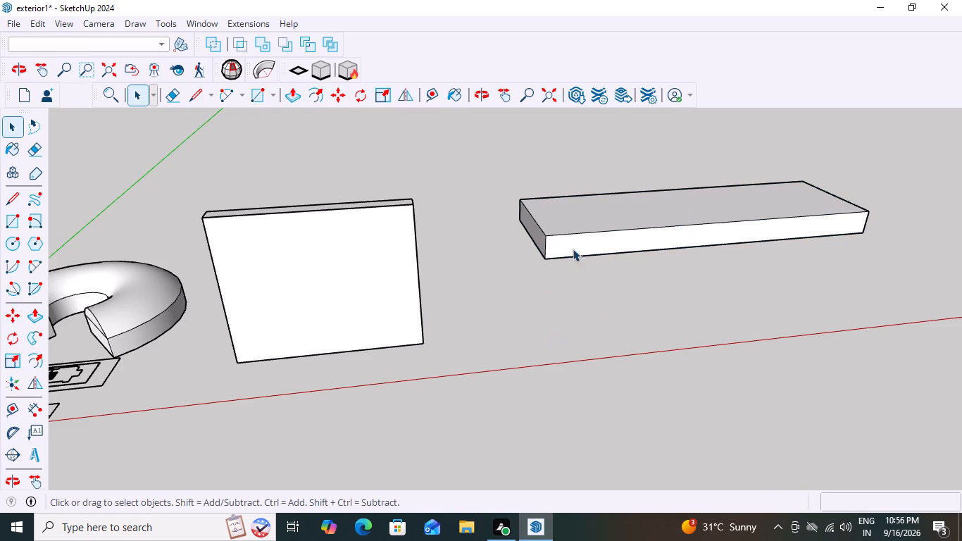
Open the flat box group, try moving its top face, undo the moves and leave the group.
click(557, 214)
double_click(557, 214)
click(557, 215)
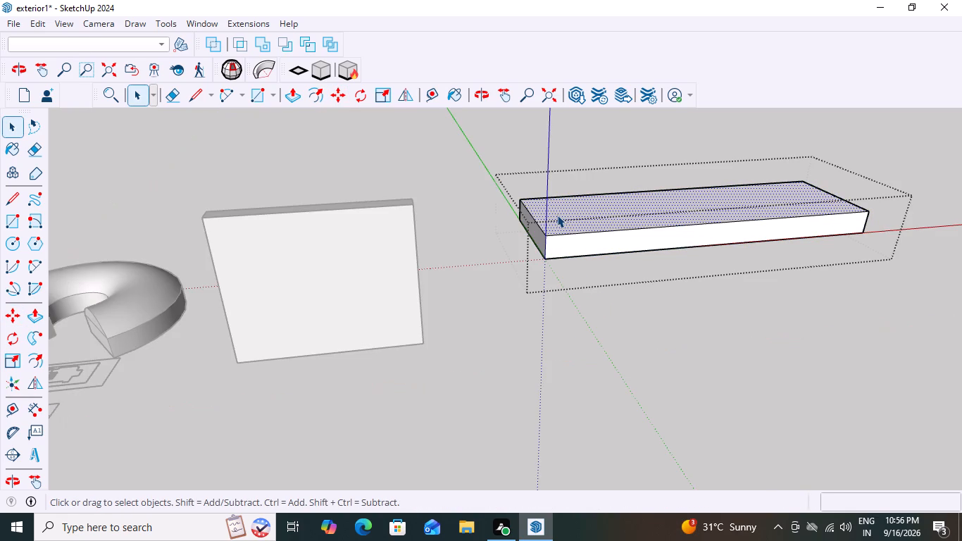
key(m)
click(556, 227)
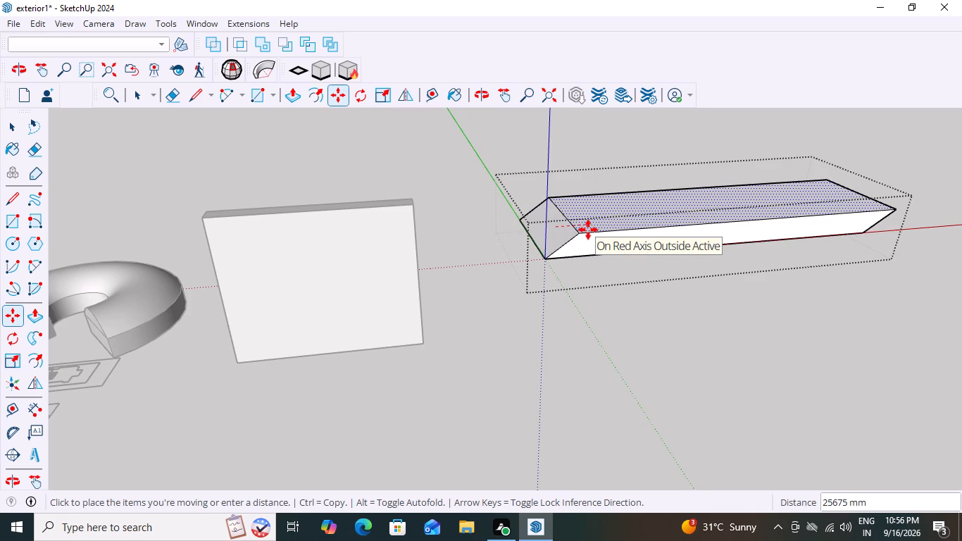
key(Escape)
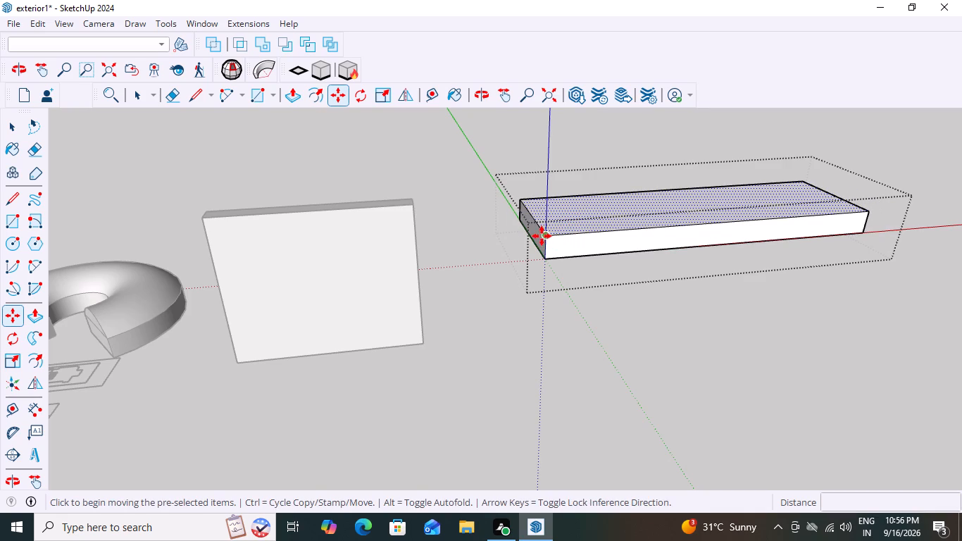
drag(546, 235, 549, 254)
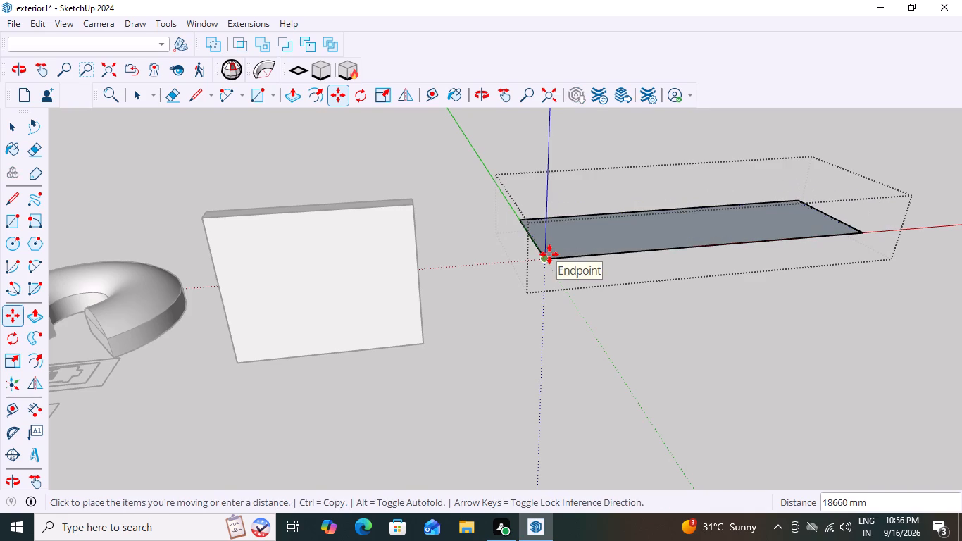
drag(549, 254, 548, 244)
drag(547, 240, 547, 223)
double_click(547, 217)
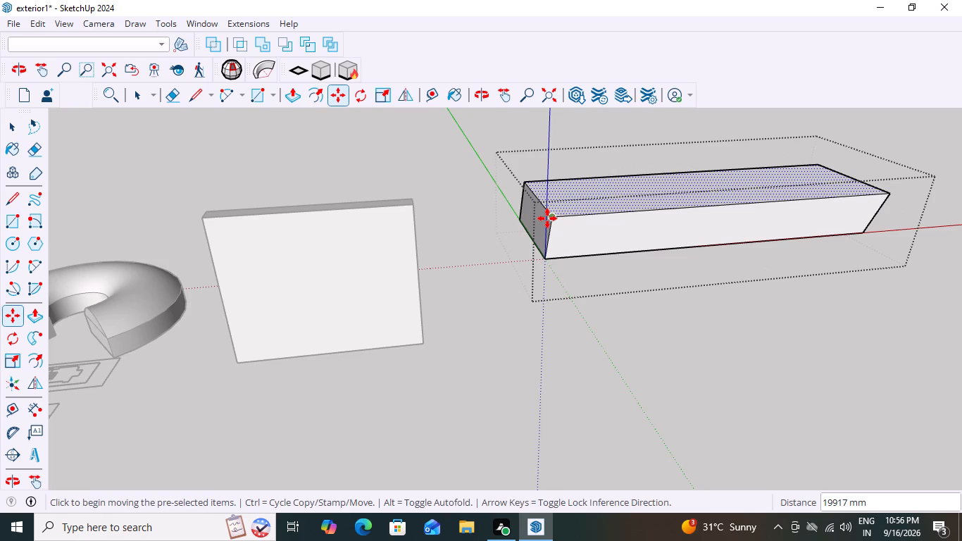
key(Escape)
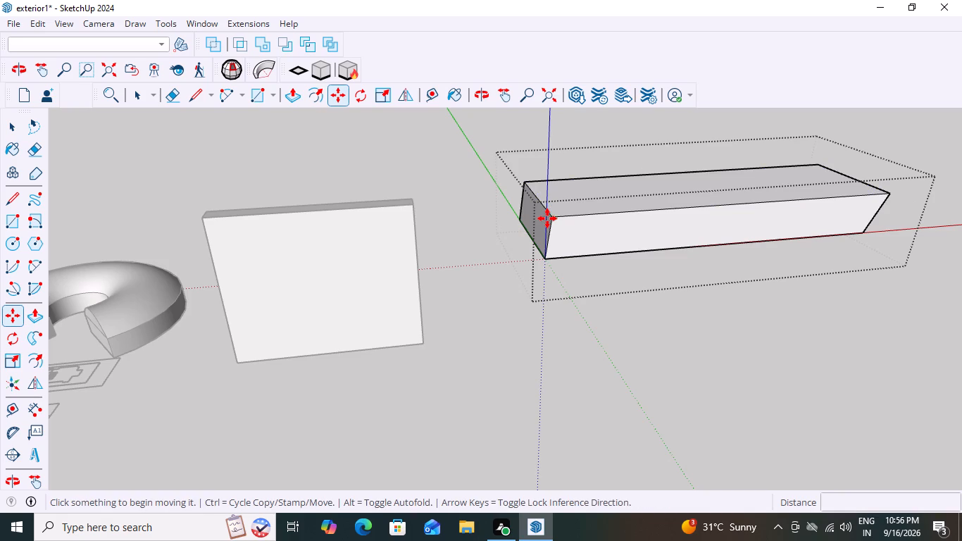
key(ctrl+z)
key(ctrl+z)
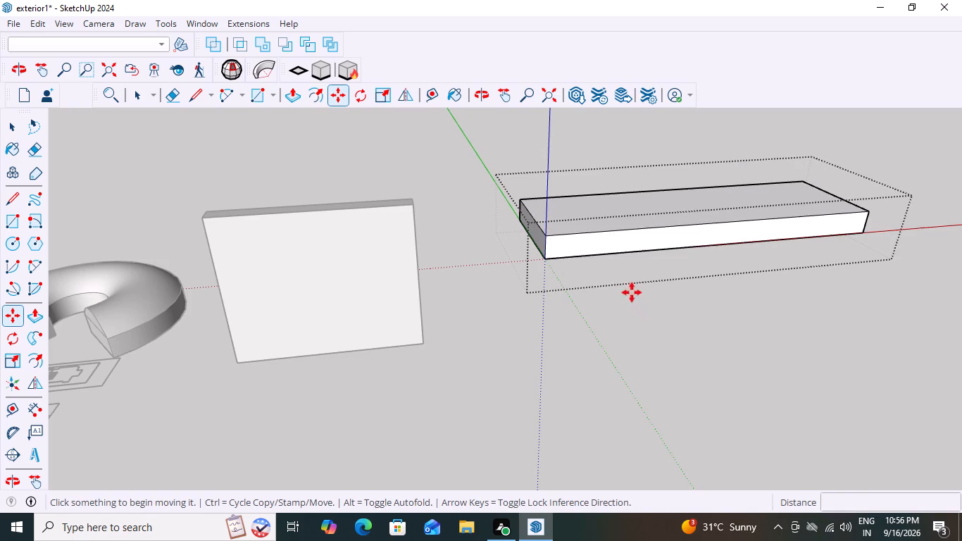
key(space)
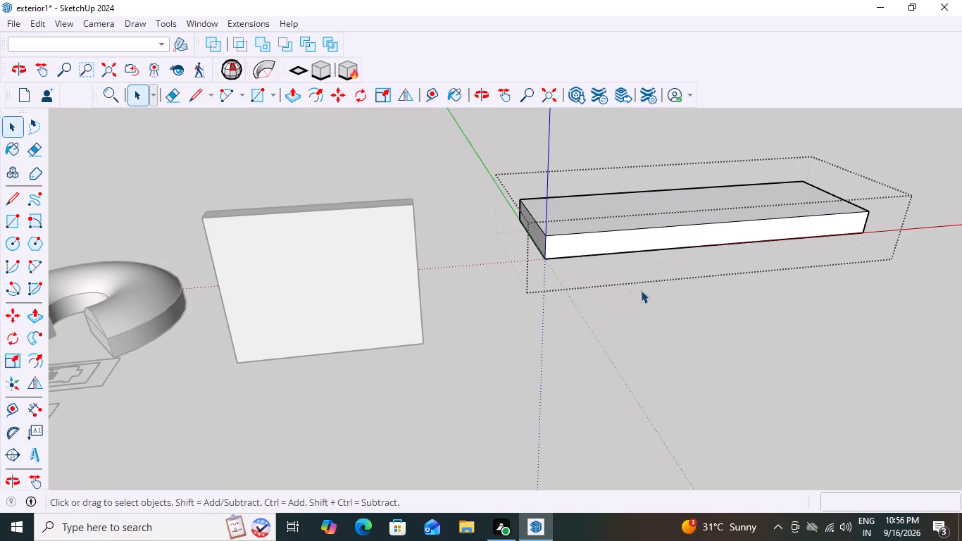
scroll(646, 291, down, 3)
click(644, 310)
Start the MajStair extension and set the stair number to 20.
scroll(713, 275, down, 2)
scroll(798, 188, up, 2)
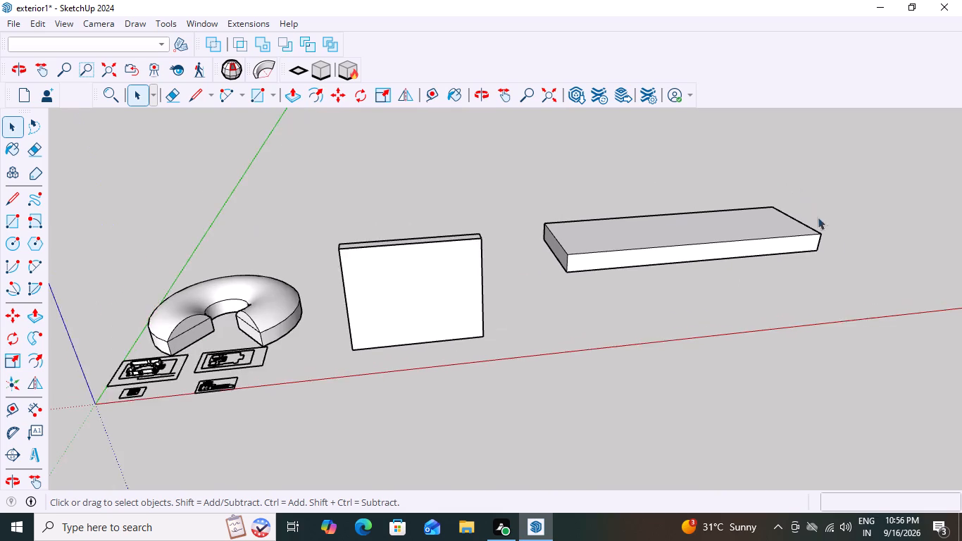
scroll(821, 288, down, 10)
scroll(830, 258, up, 4)
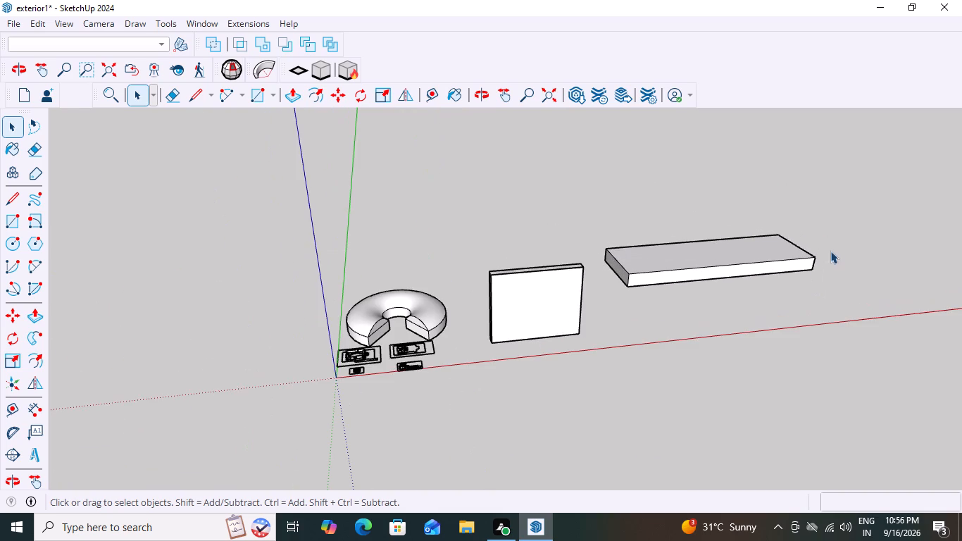
scroll(643, 228, up, 1)
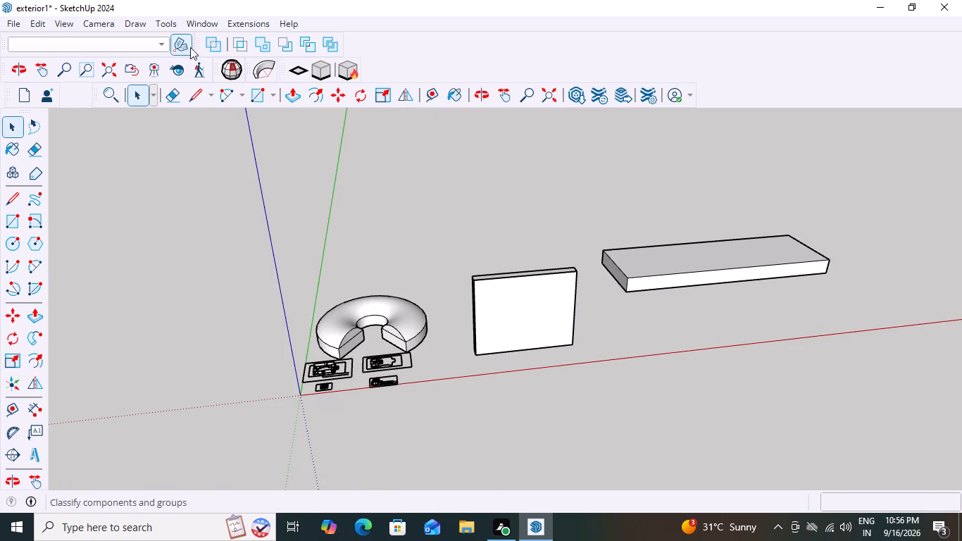
click(233, 23)
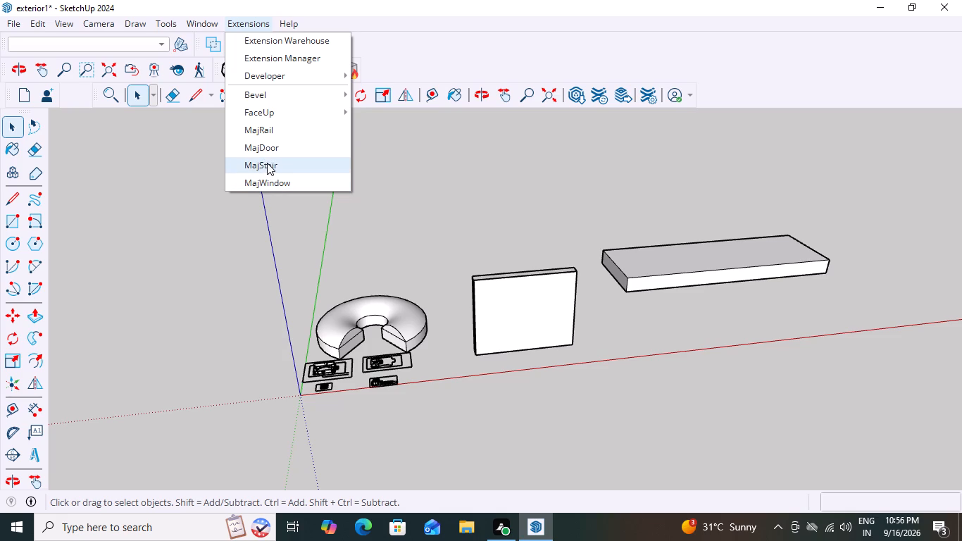
click(267, 163)
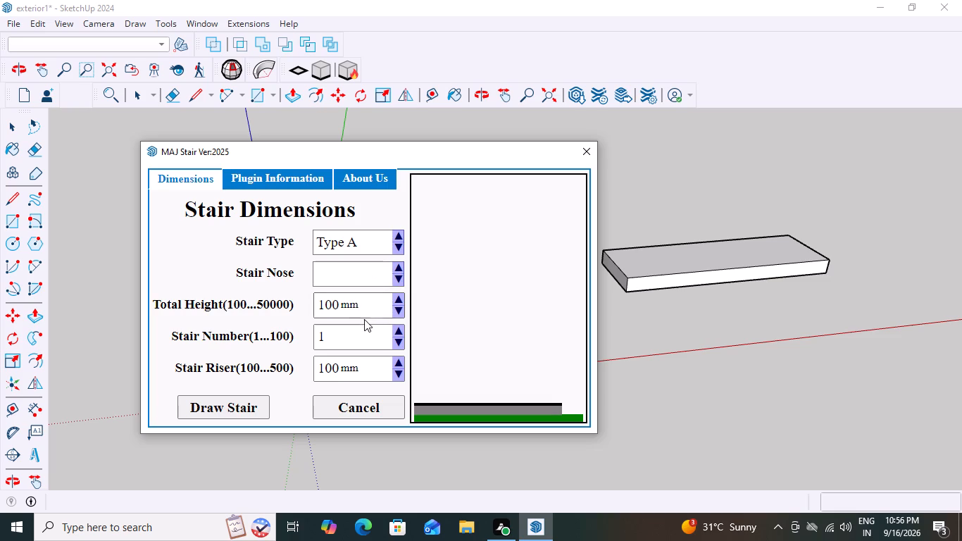
click(349, 342)
key(BackSpace)
text(20)
click(368, 372)
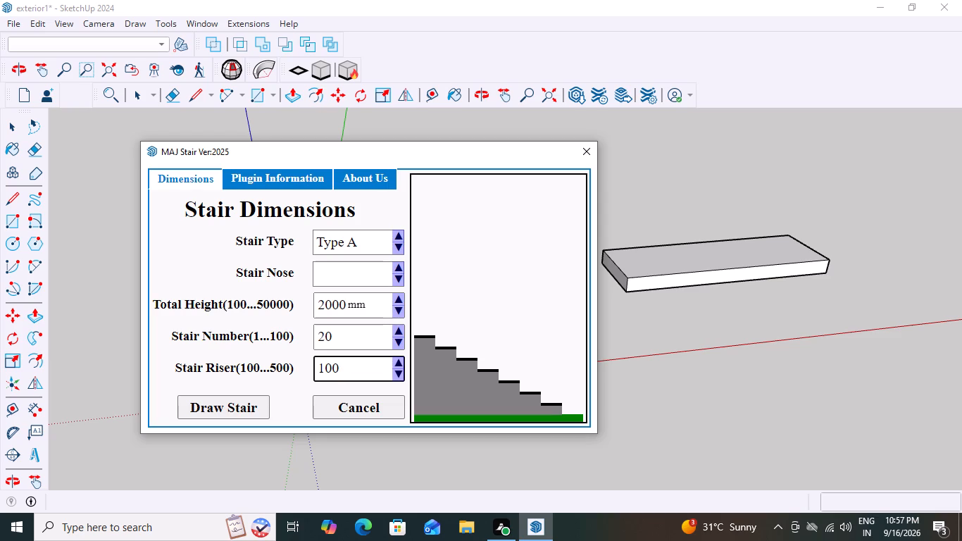
Set the stair's total height to 1000 mm and its nose to YES, and start drawing the Type A stair.
click(368, 302)
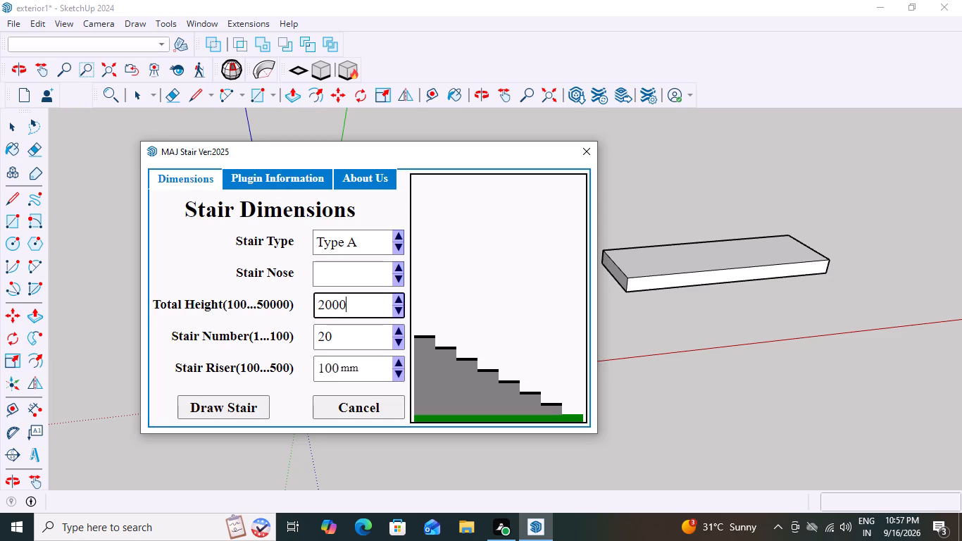
key(BackSpace)
key(BackSpace)
key(BackSpace)
key(BackSpace)
text(1000)
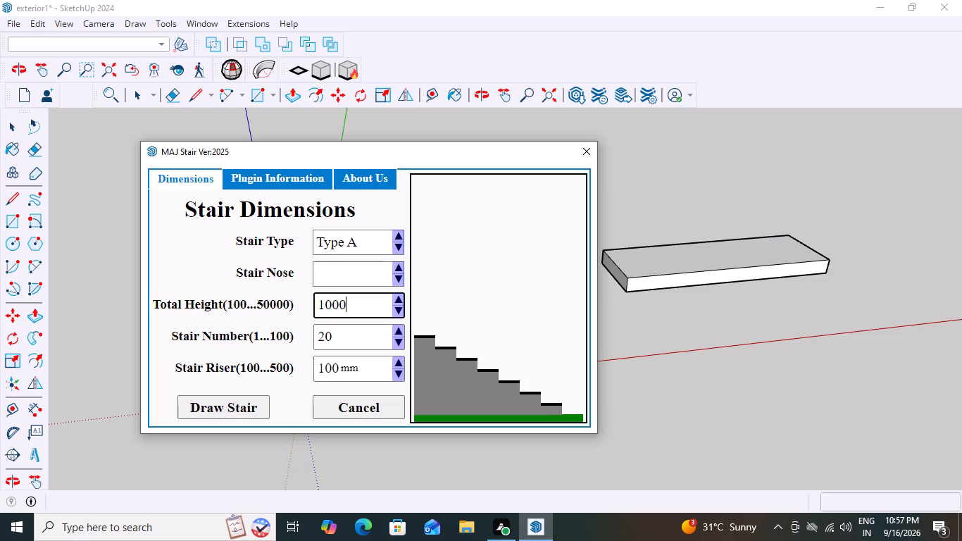
click(229, 408)
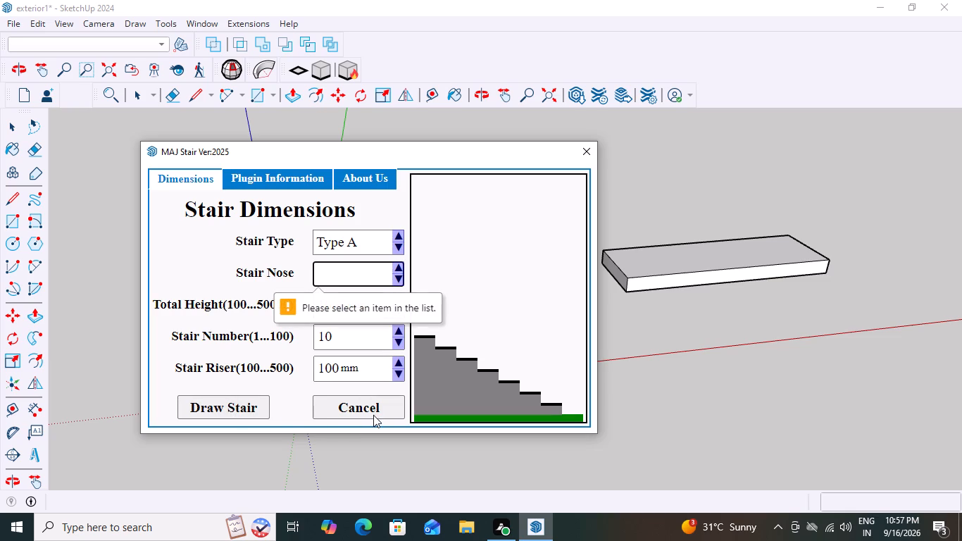
click(338, 278)
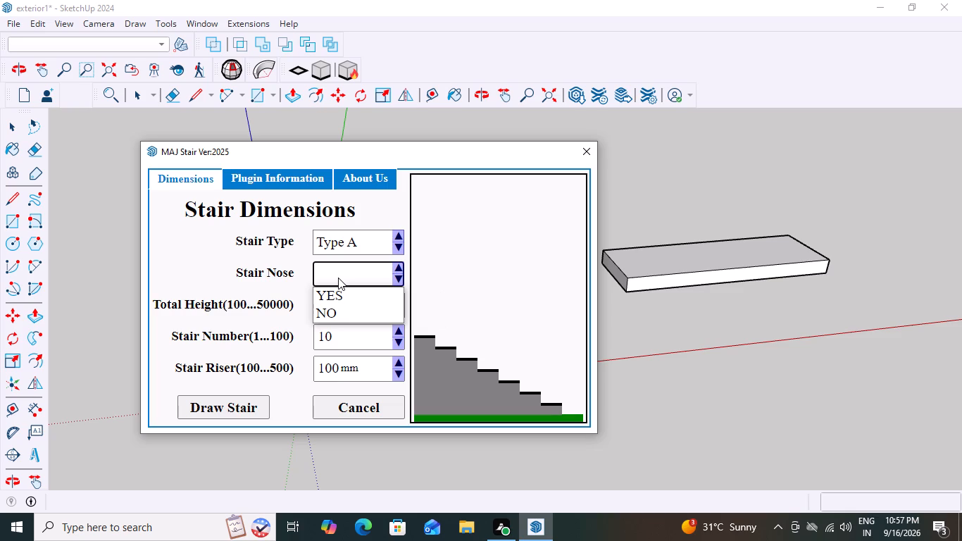
click(328, 297)
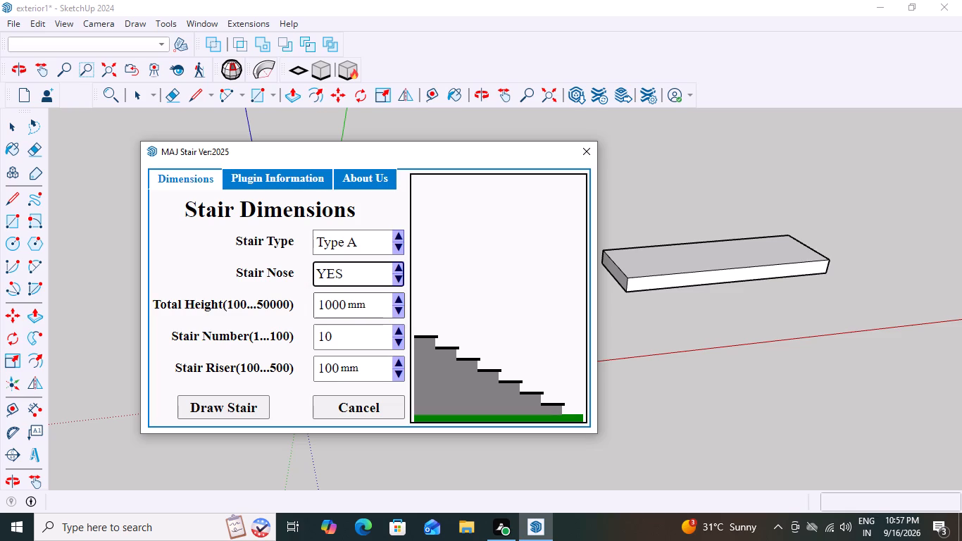
click(237, 406)
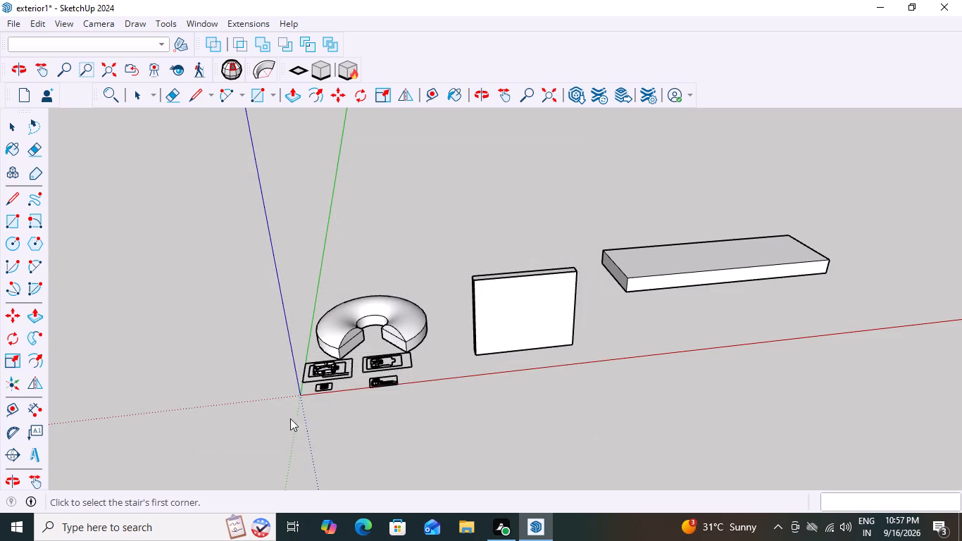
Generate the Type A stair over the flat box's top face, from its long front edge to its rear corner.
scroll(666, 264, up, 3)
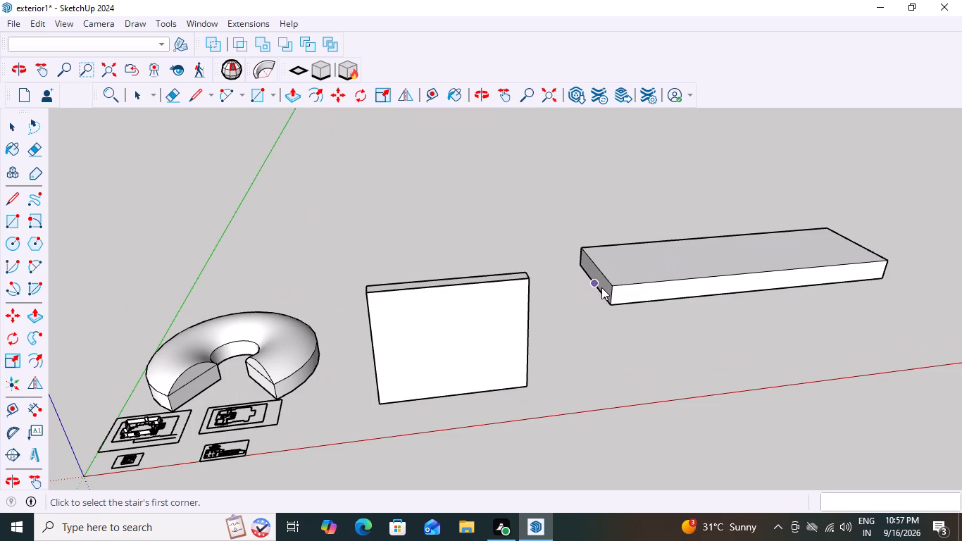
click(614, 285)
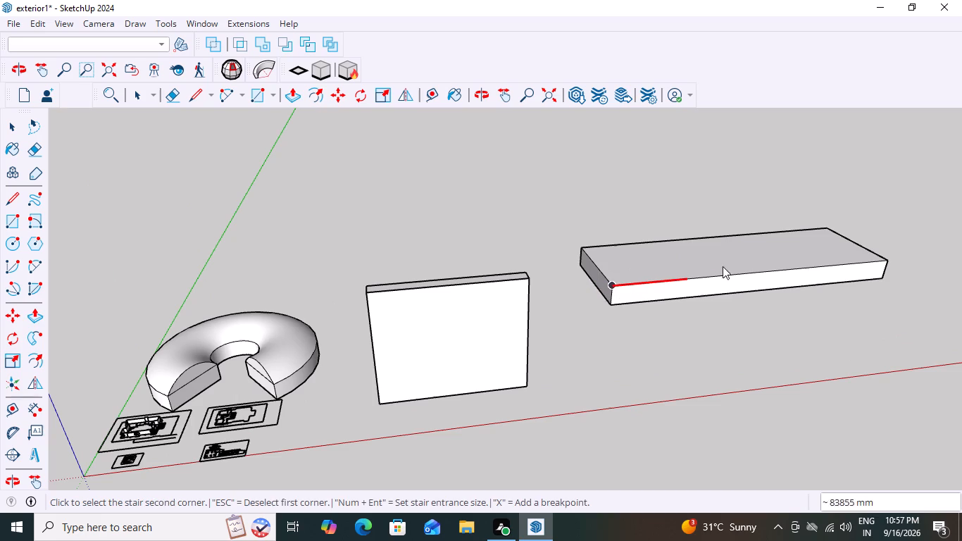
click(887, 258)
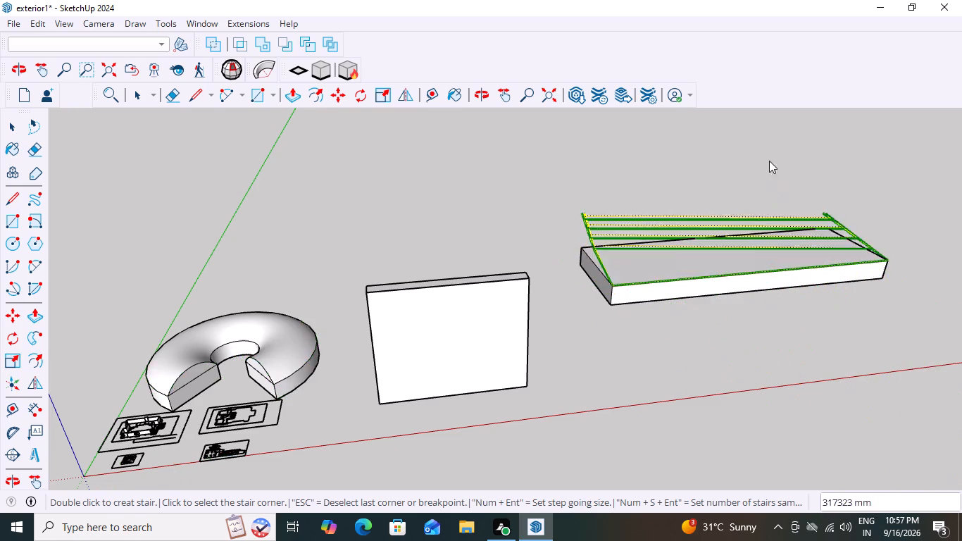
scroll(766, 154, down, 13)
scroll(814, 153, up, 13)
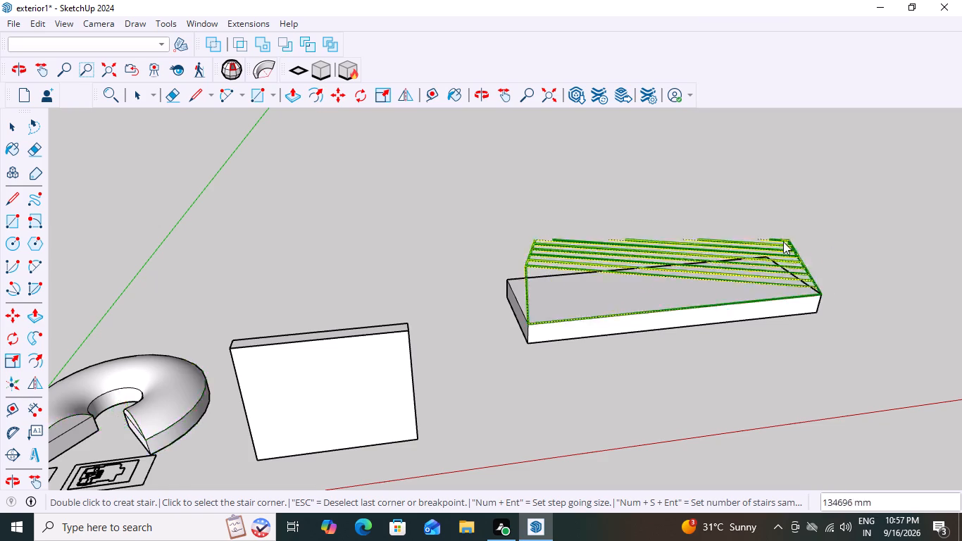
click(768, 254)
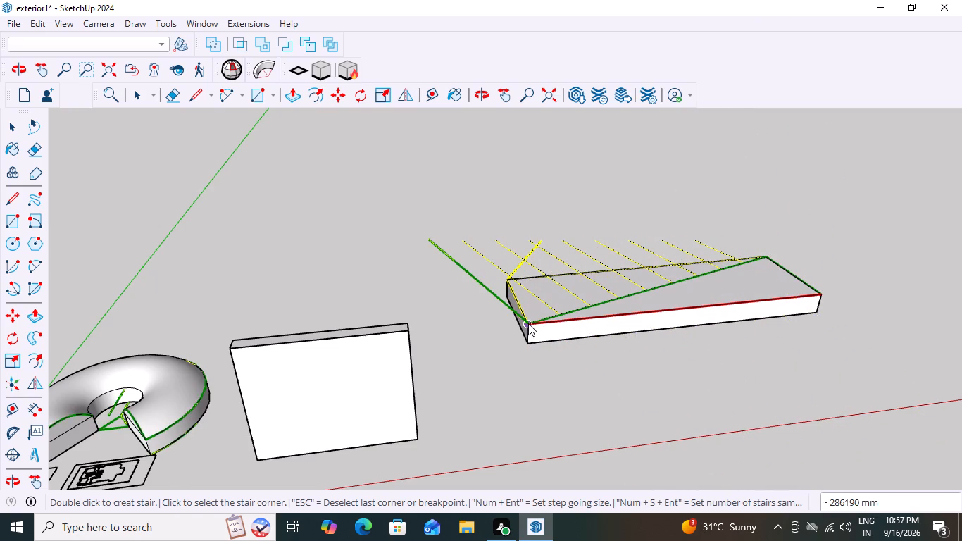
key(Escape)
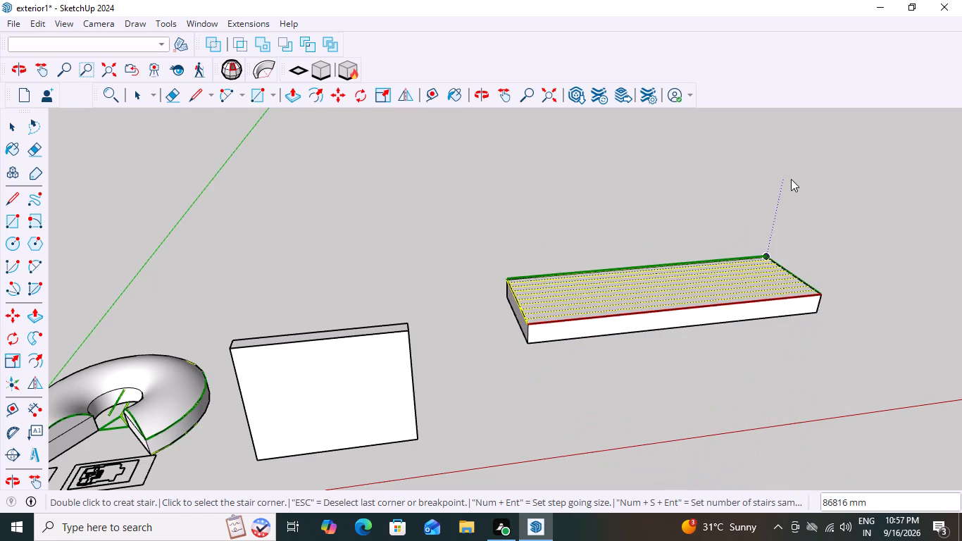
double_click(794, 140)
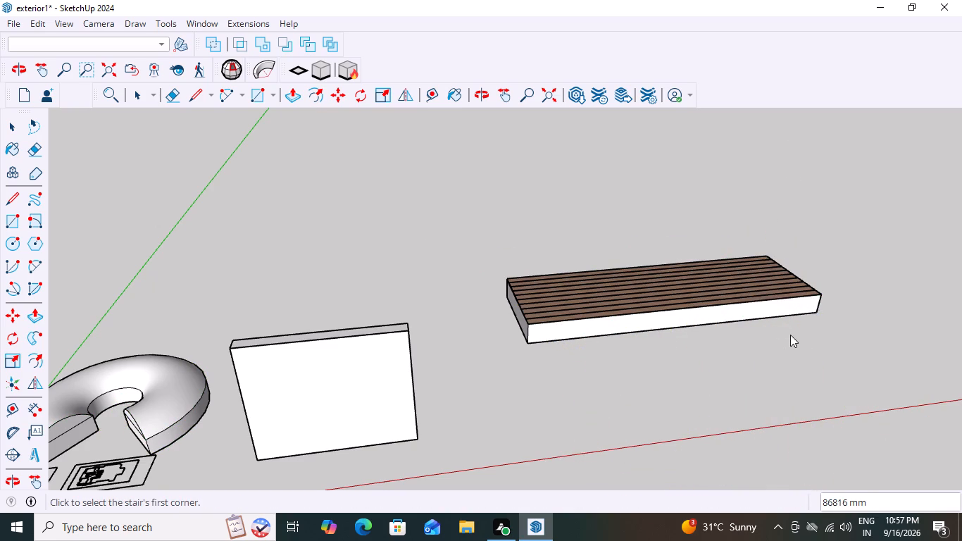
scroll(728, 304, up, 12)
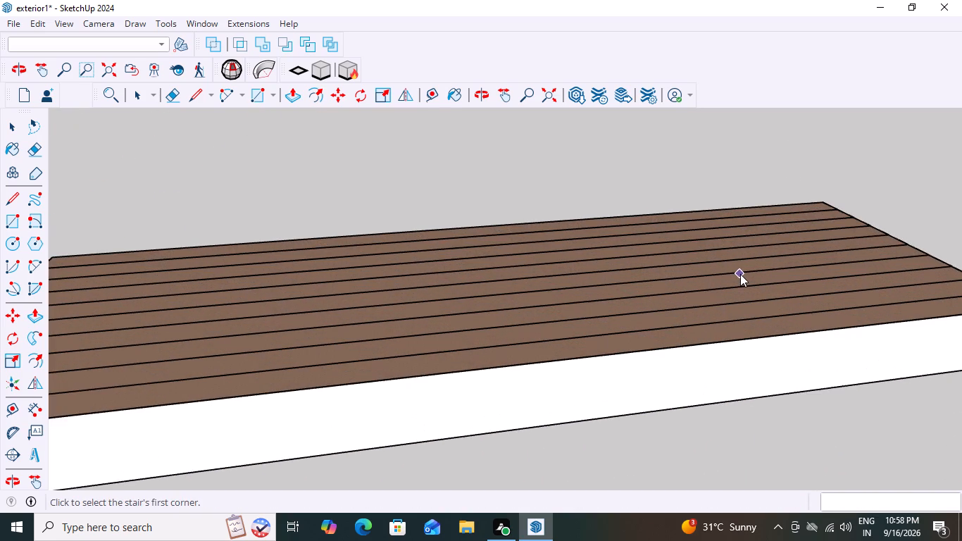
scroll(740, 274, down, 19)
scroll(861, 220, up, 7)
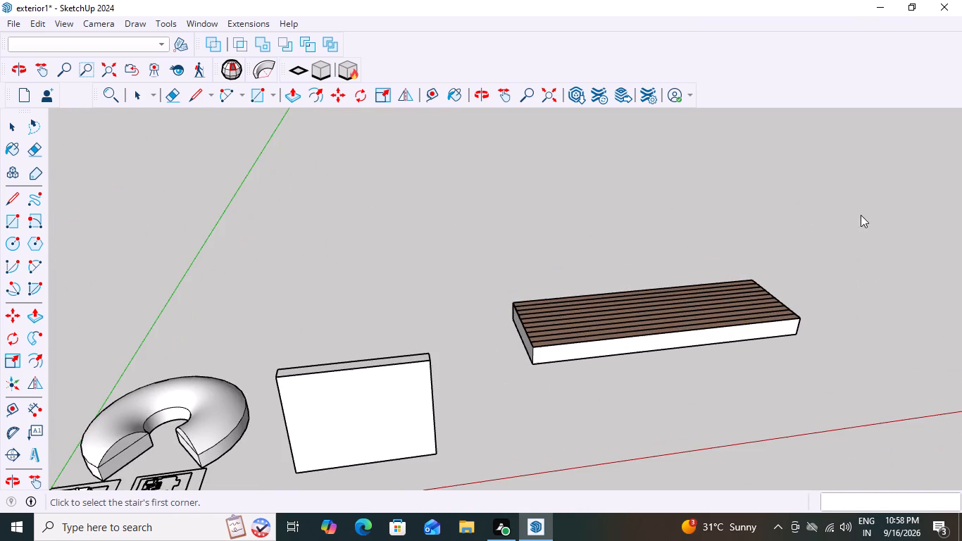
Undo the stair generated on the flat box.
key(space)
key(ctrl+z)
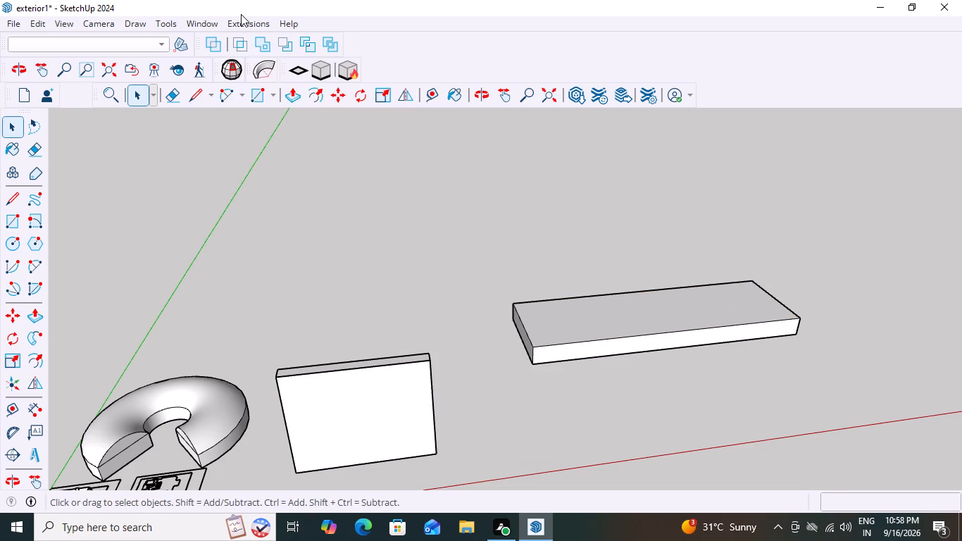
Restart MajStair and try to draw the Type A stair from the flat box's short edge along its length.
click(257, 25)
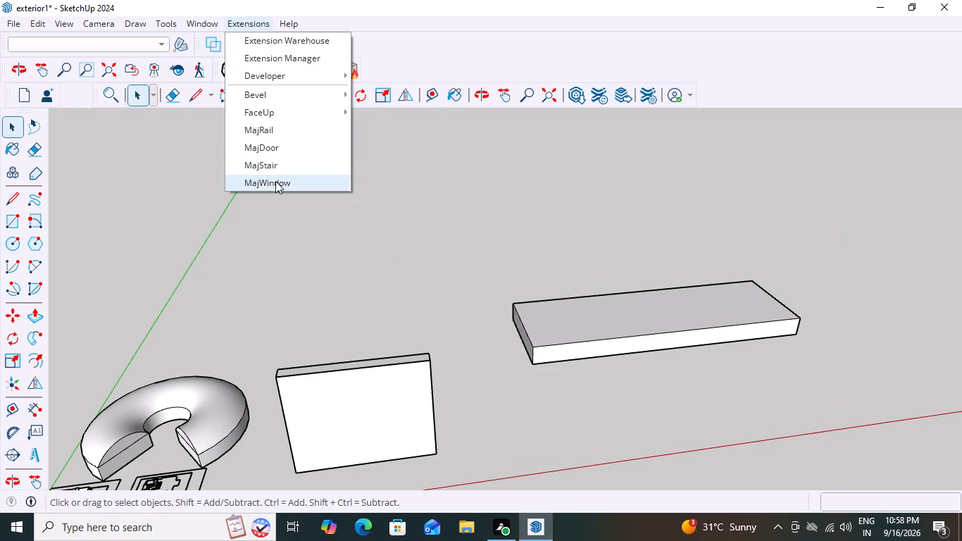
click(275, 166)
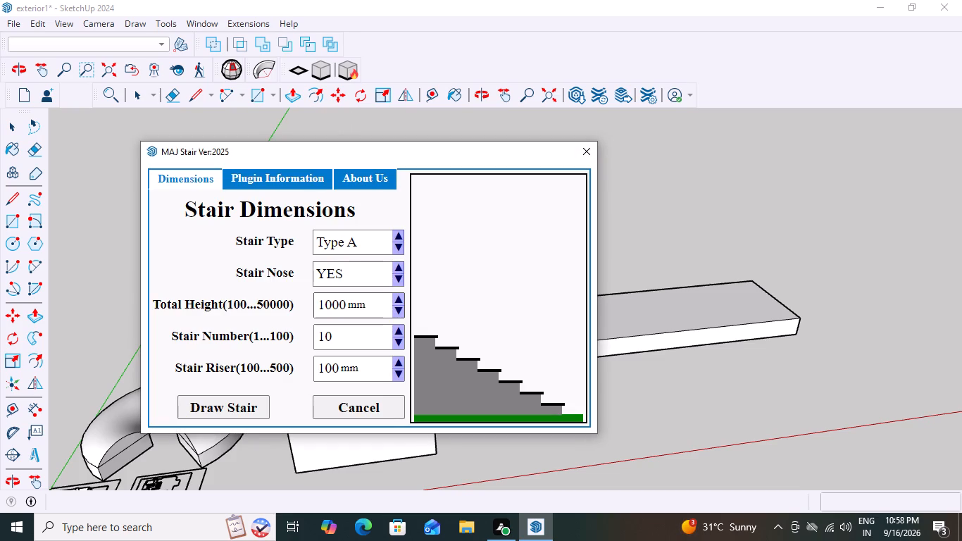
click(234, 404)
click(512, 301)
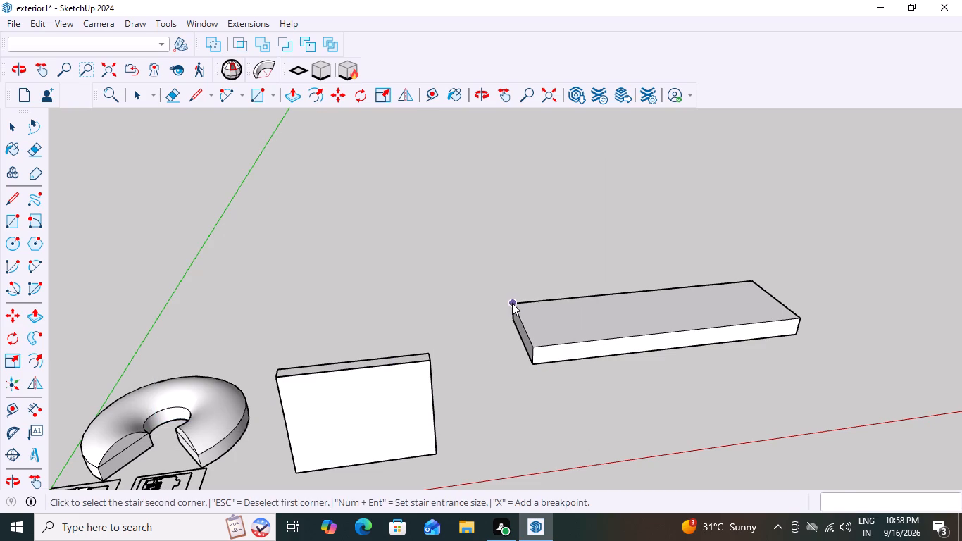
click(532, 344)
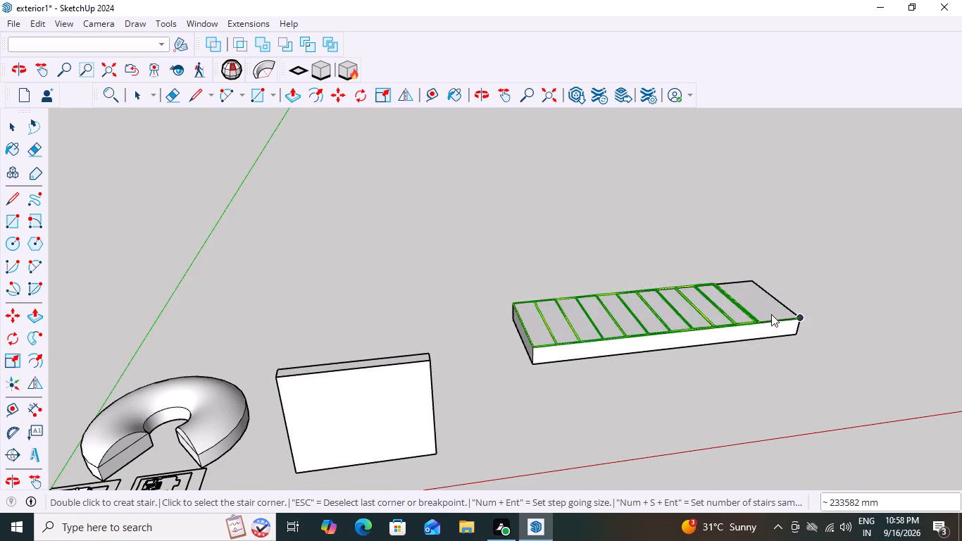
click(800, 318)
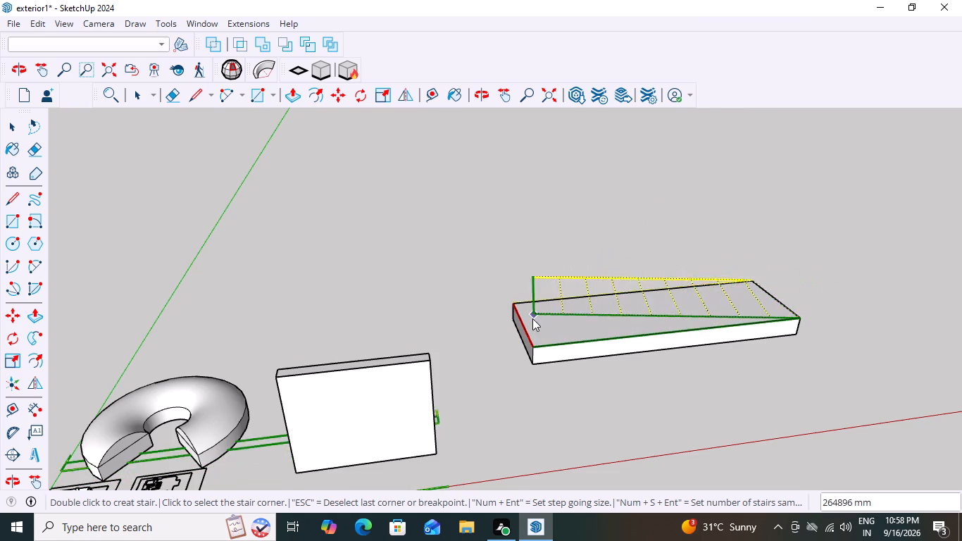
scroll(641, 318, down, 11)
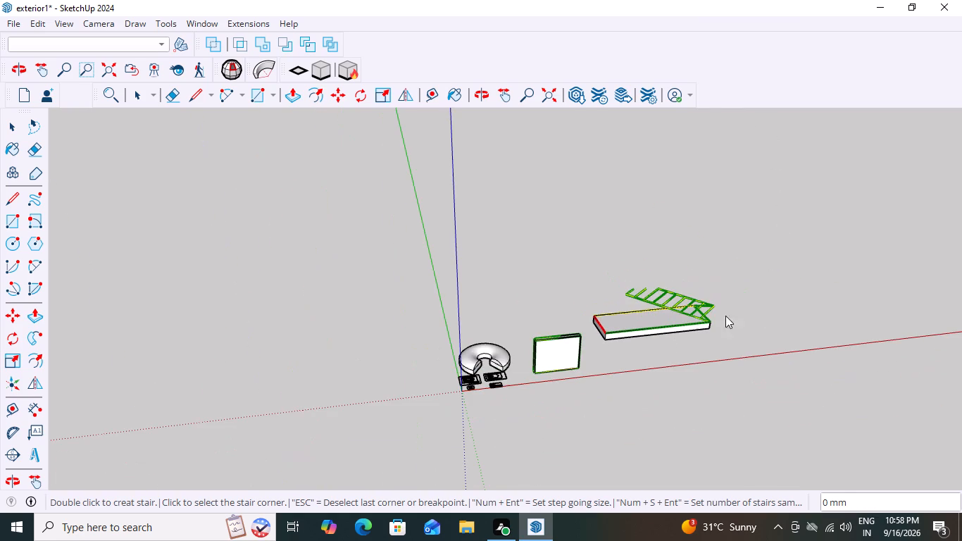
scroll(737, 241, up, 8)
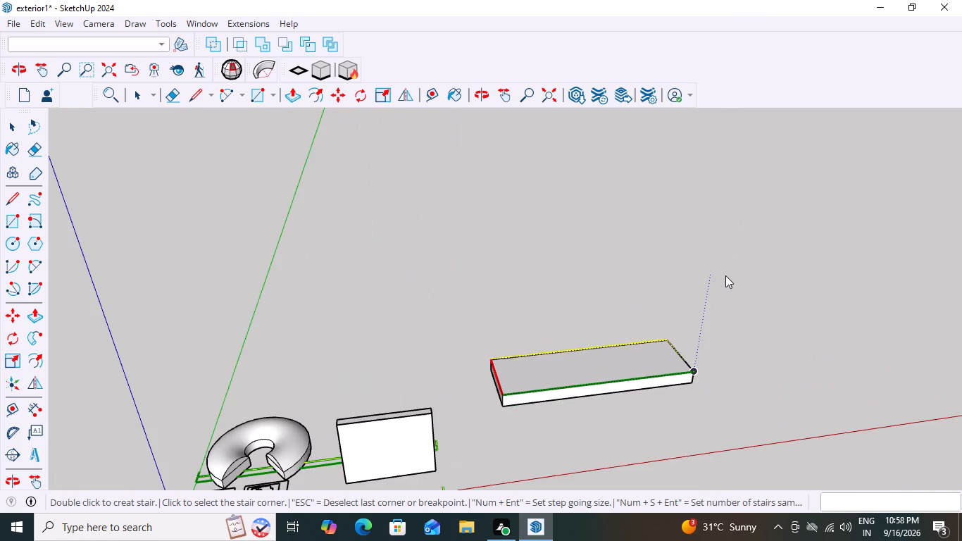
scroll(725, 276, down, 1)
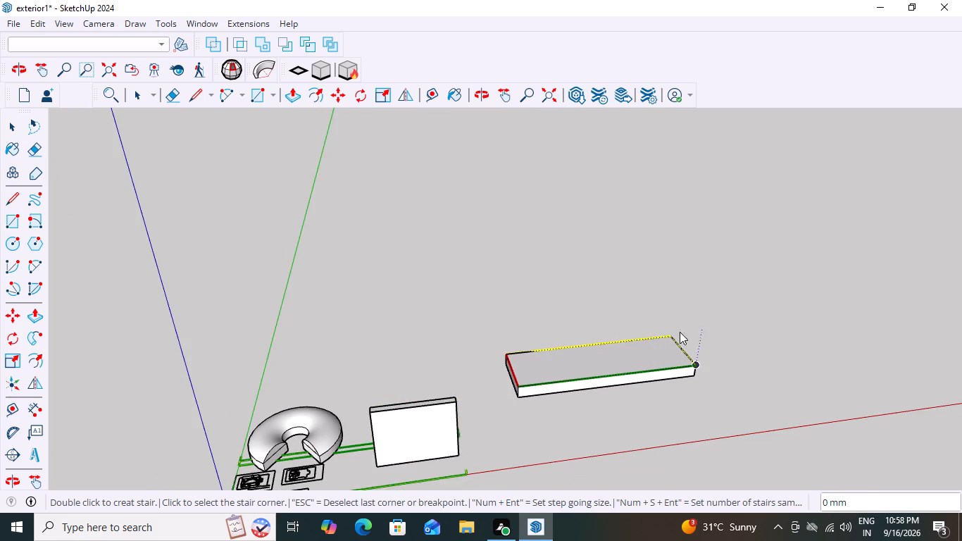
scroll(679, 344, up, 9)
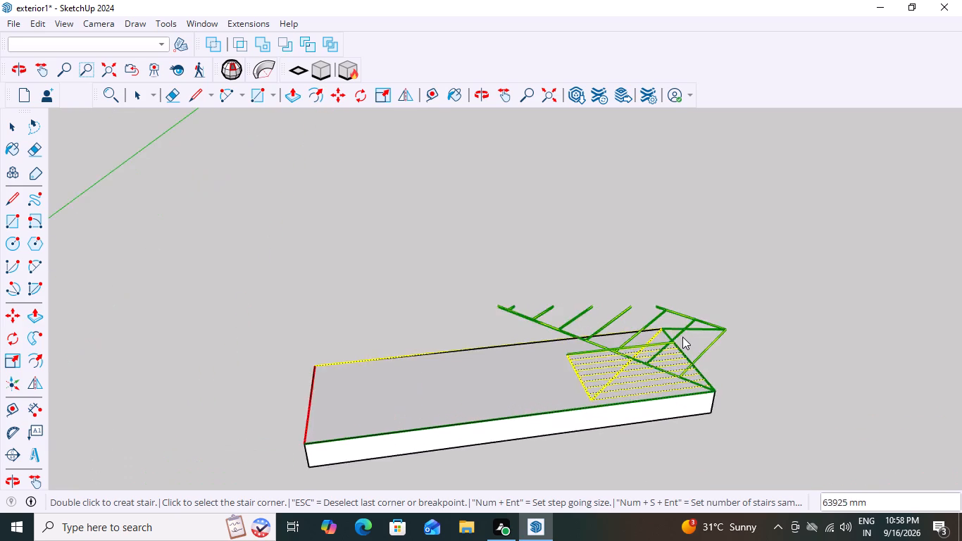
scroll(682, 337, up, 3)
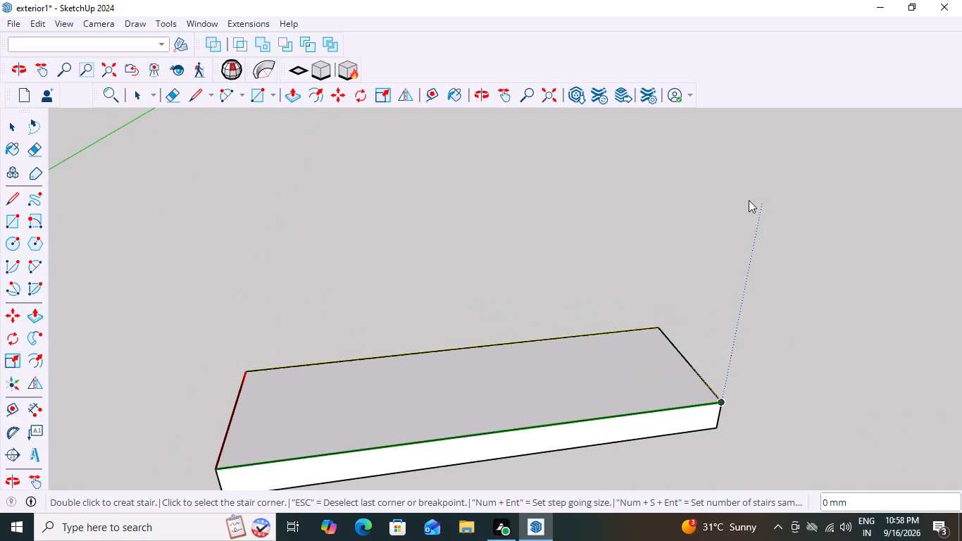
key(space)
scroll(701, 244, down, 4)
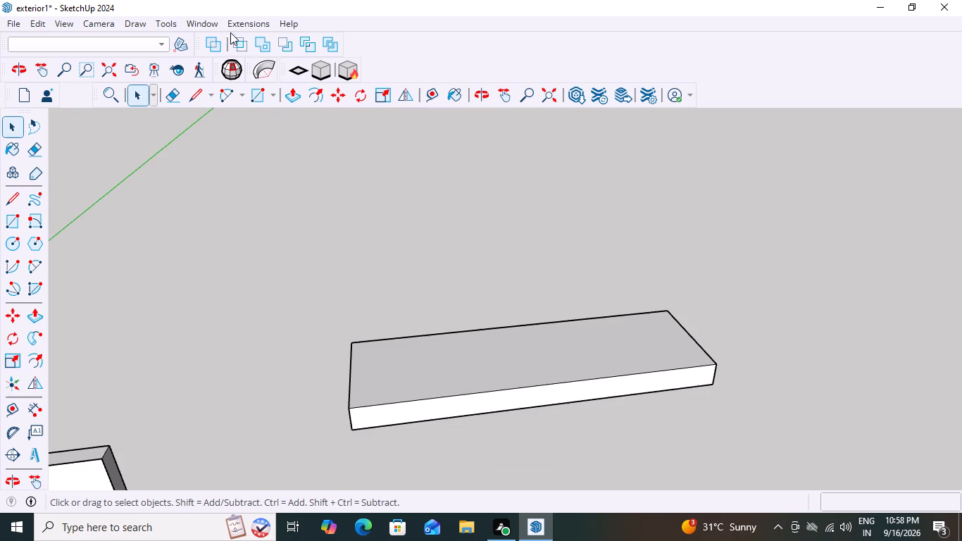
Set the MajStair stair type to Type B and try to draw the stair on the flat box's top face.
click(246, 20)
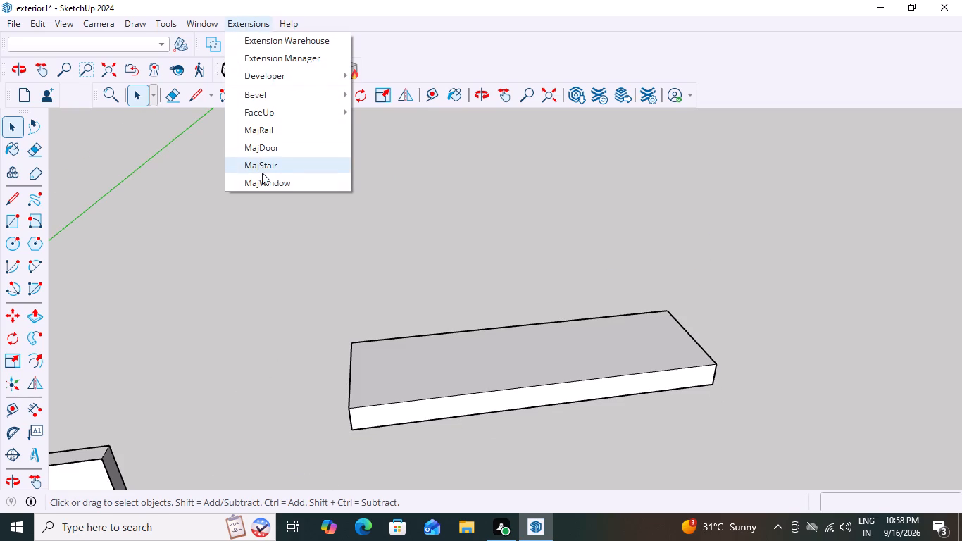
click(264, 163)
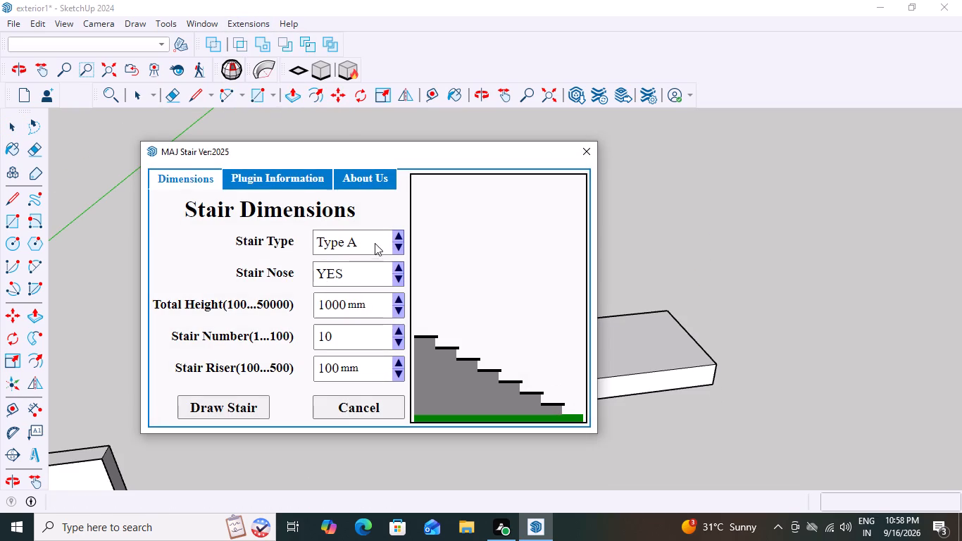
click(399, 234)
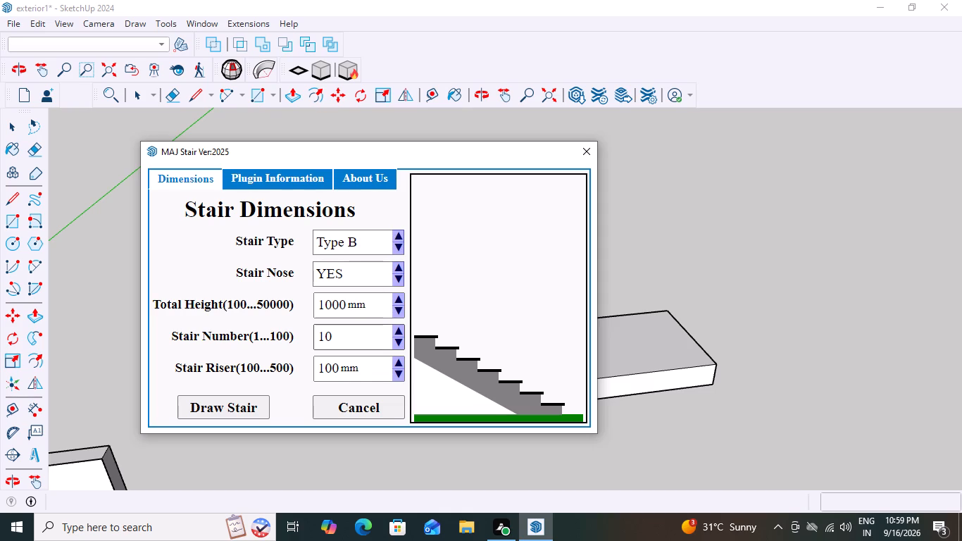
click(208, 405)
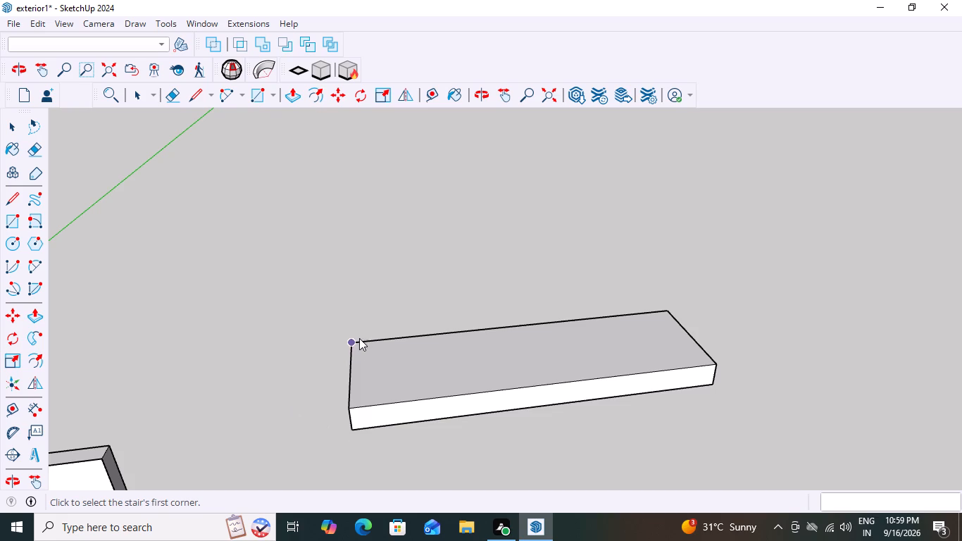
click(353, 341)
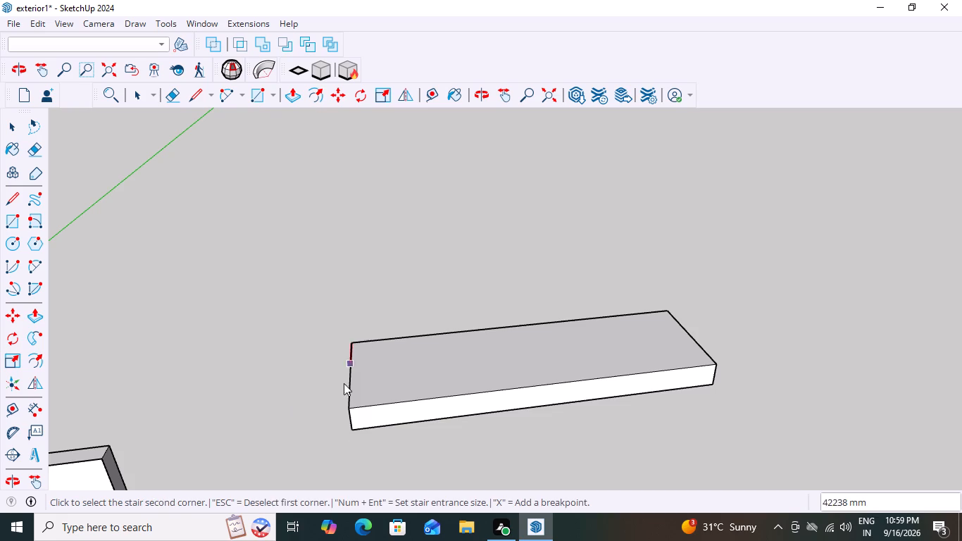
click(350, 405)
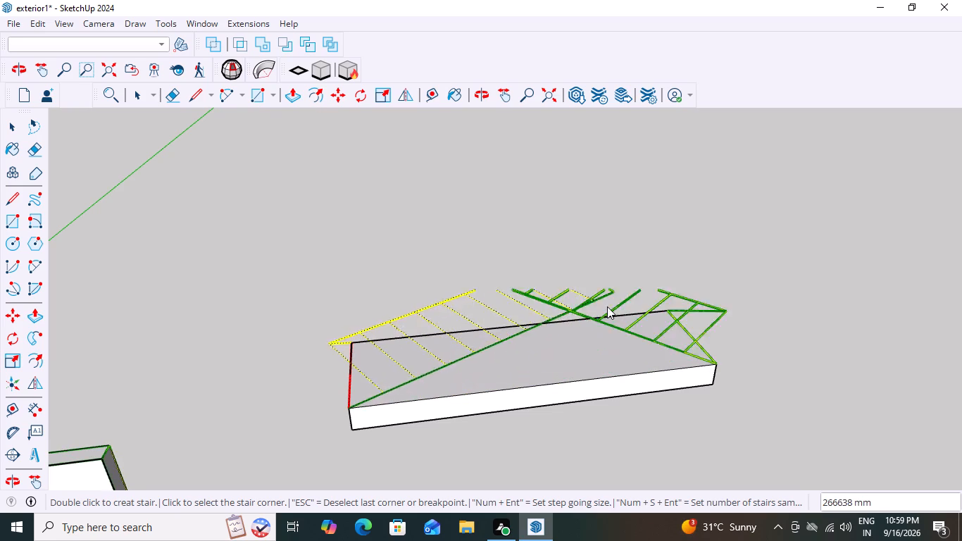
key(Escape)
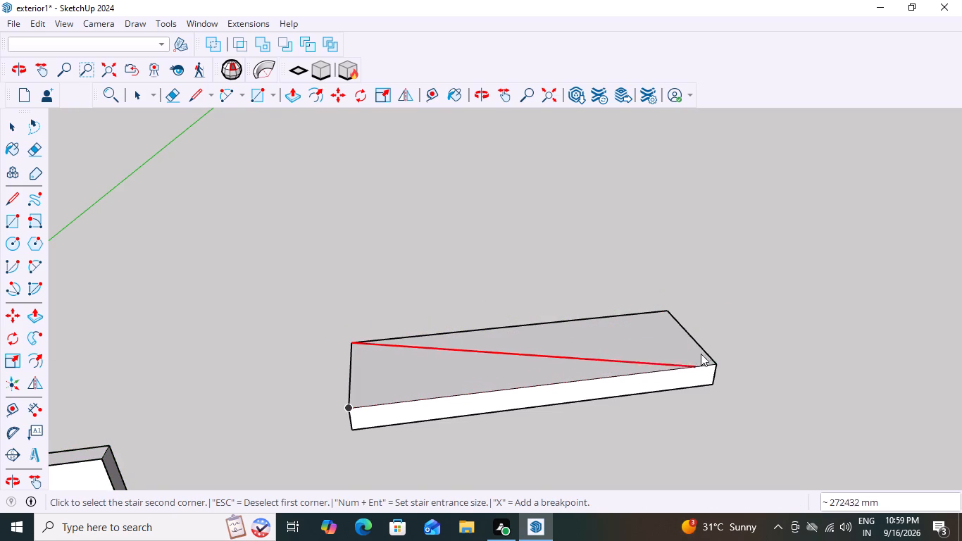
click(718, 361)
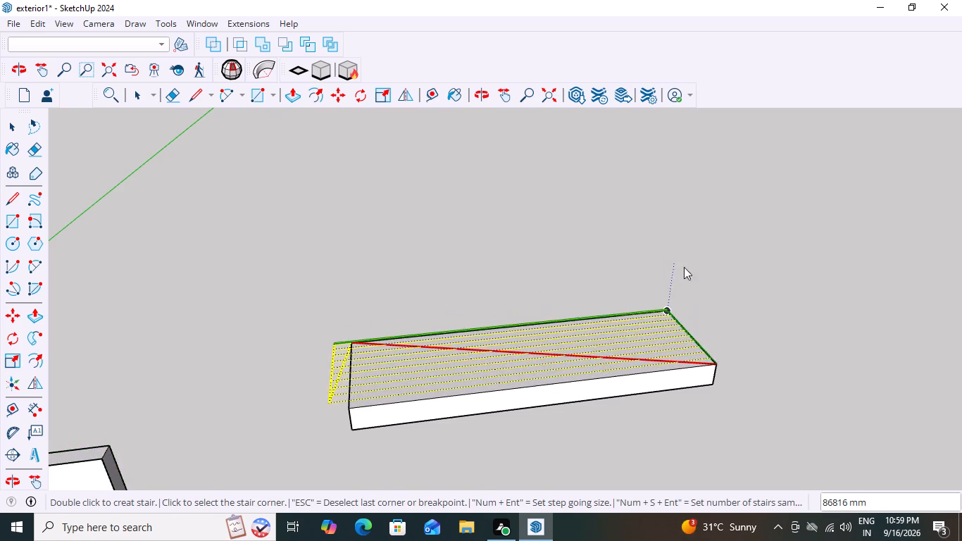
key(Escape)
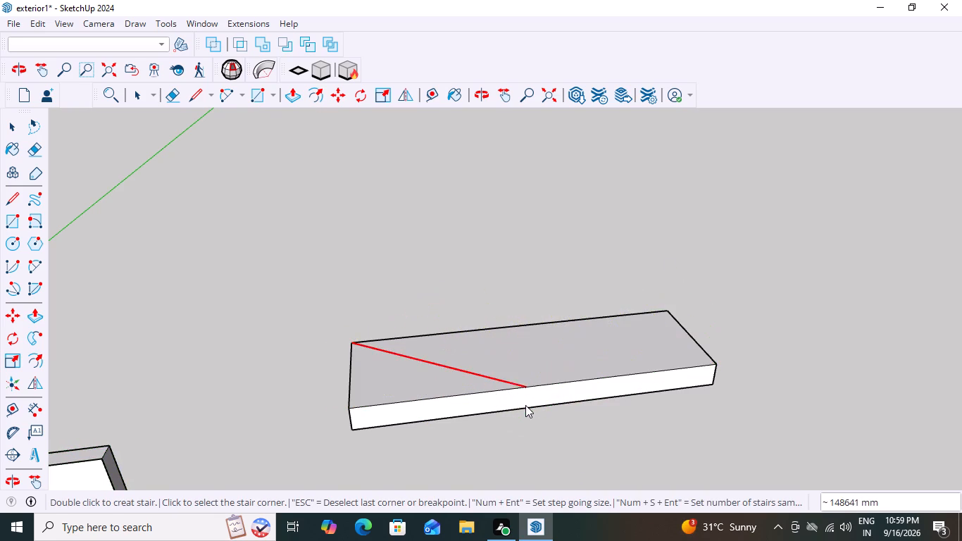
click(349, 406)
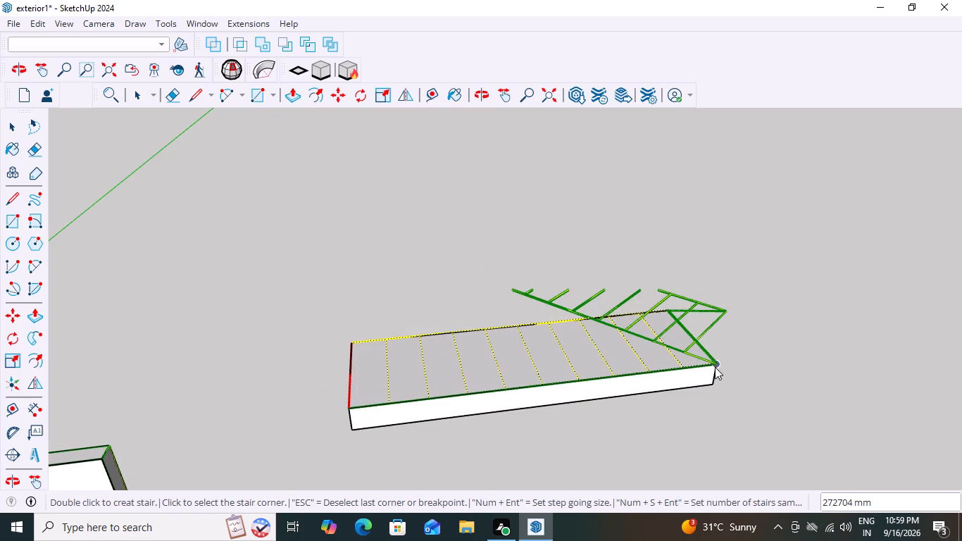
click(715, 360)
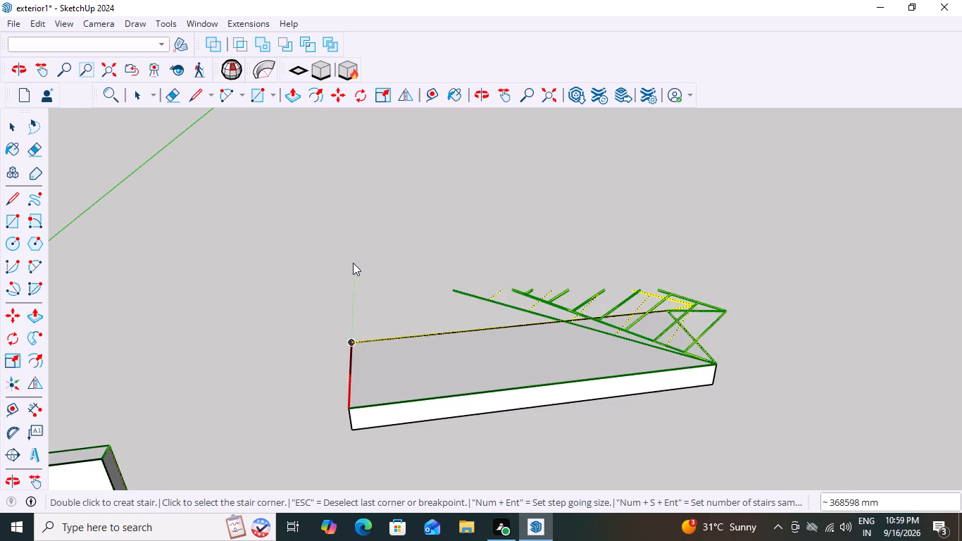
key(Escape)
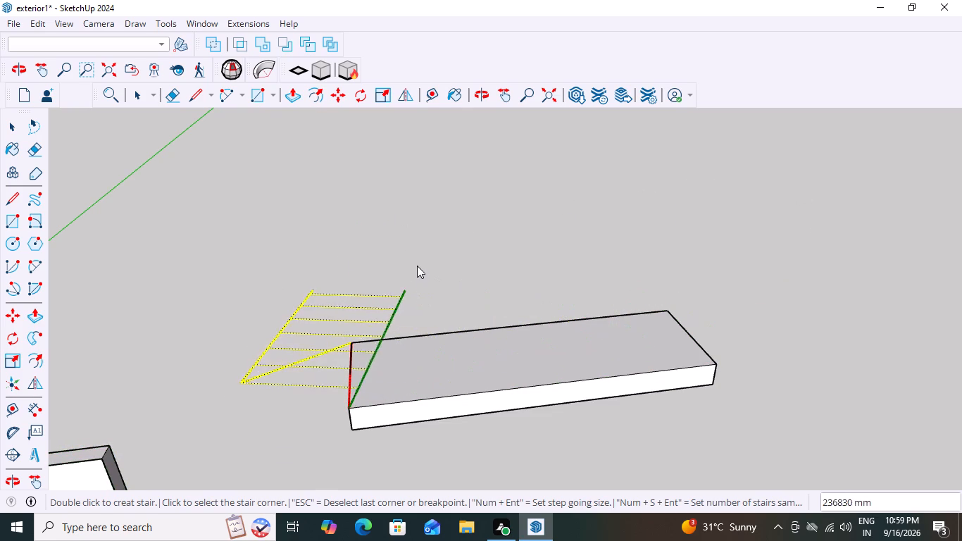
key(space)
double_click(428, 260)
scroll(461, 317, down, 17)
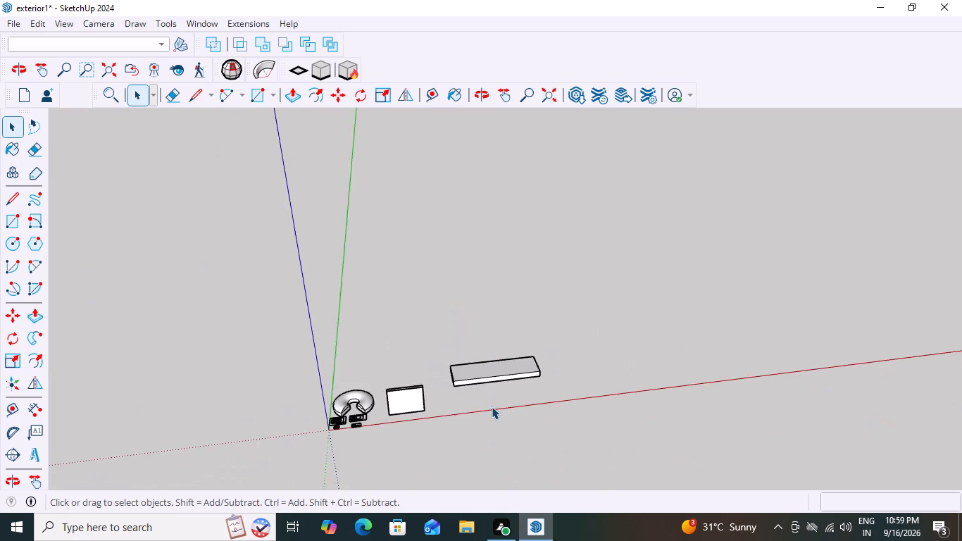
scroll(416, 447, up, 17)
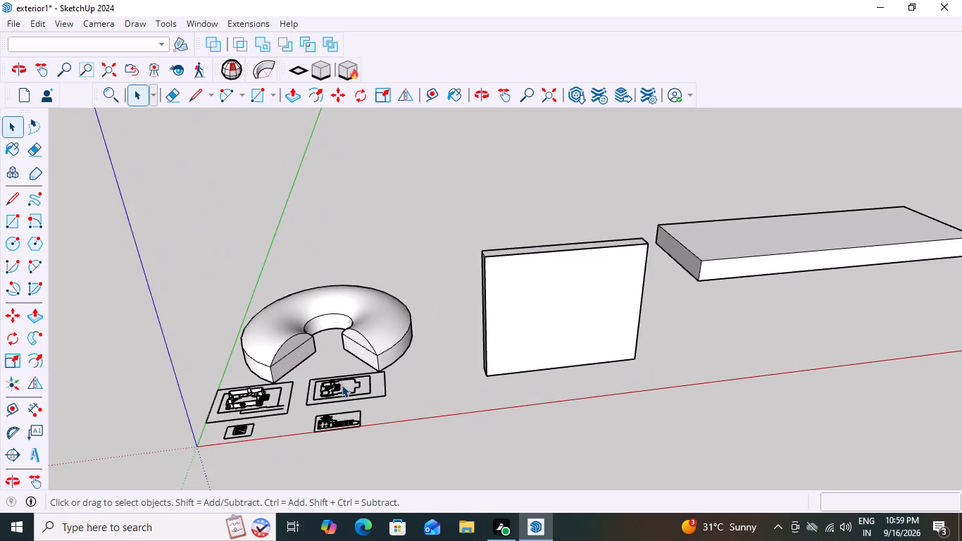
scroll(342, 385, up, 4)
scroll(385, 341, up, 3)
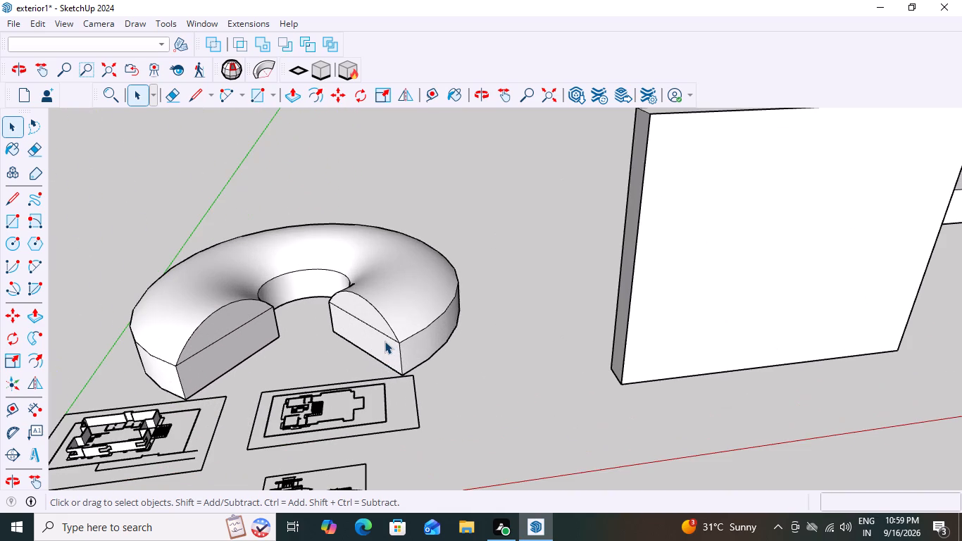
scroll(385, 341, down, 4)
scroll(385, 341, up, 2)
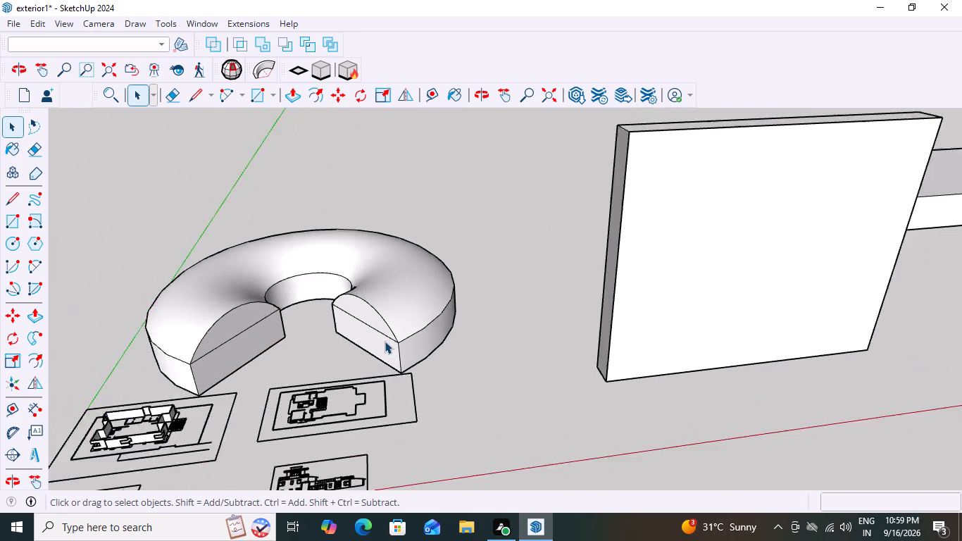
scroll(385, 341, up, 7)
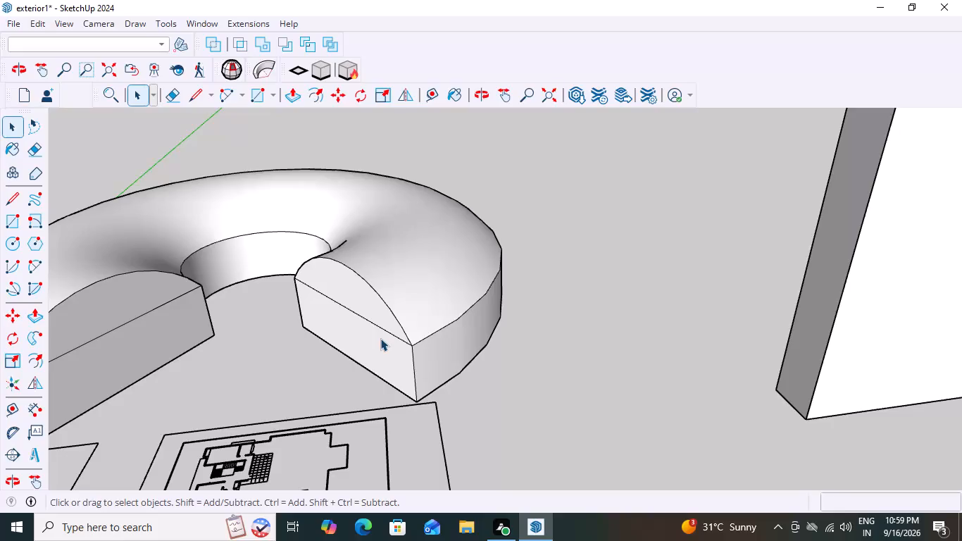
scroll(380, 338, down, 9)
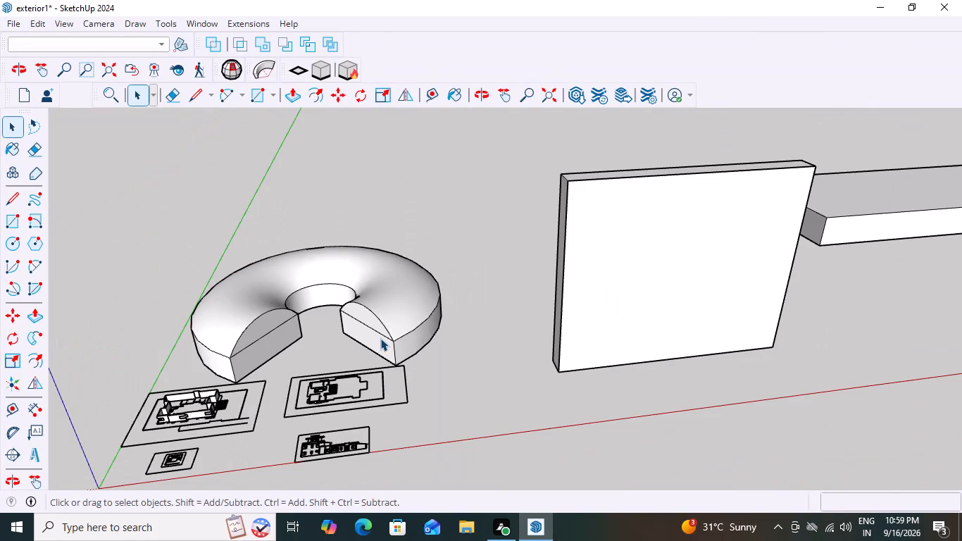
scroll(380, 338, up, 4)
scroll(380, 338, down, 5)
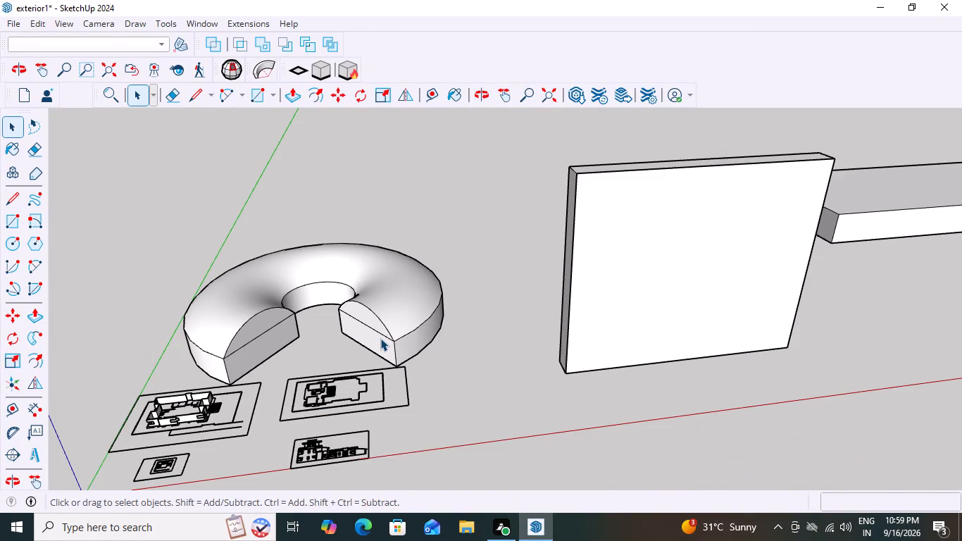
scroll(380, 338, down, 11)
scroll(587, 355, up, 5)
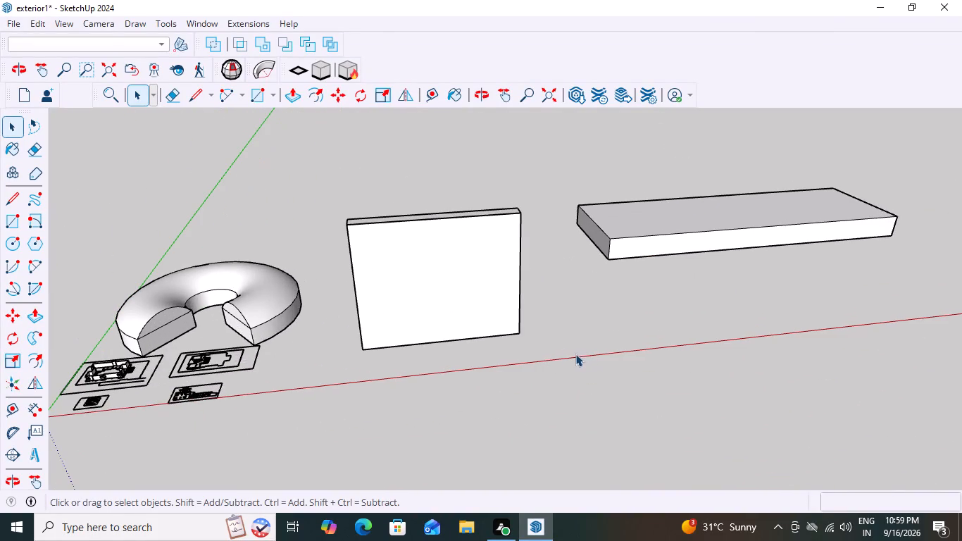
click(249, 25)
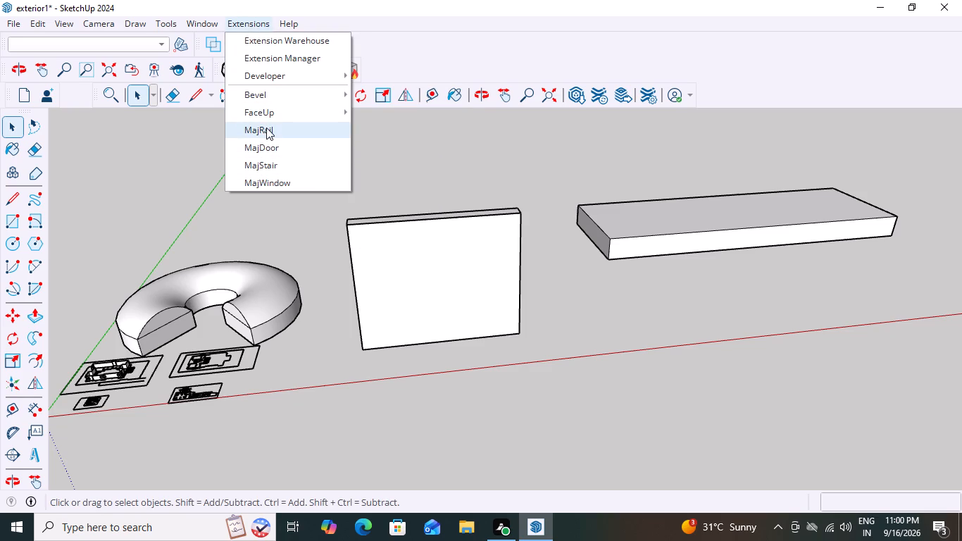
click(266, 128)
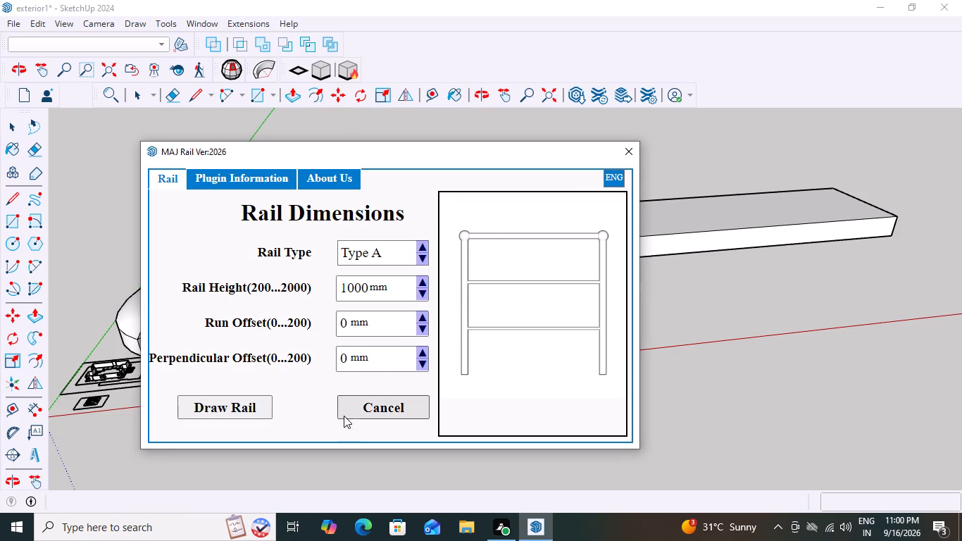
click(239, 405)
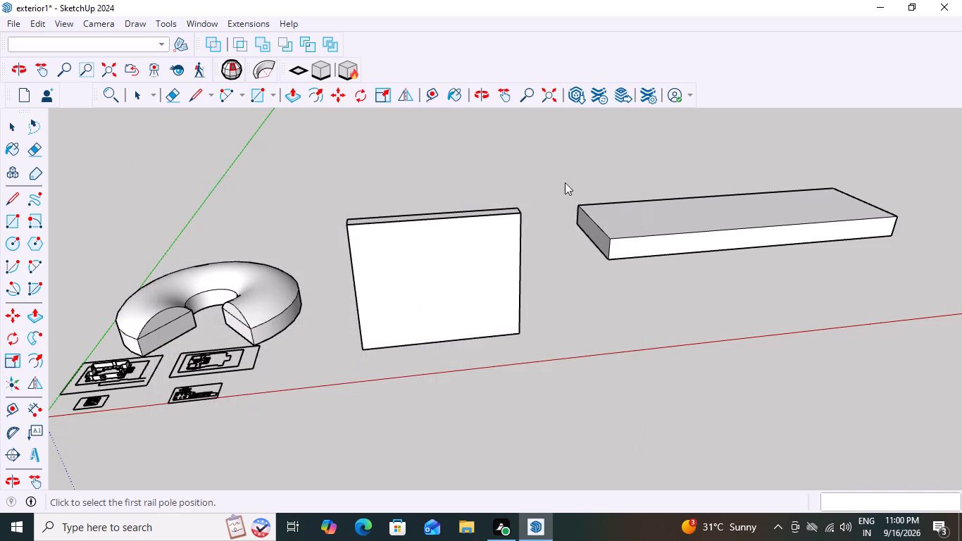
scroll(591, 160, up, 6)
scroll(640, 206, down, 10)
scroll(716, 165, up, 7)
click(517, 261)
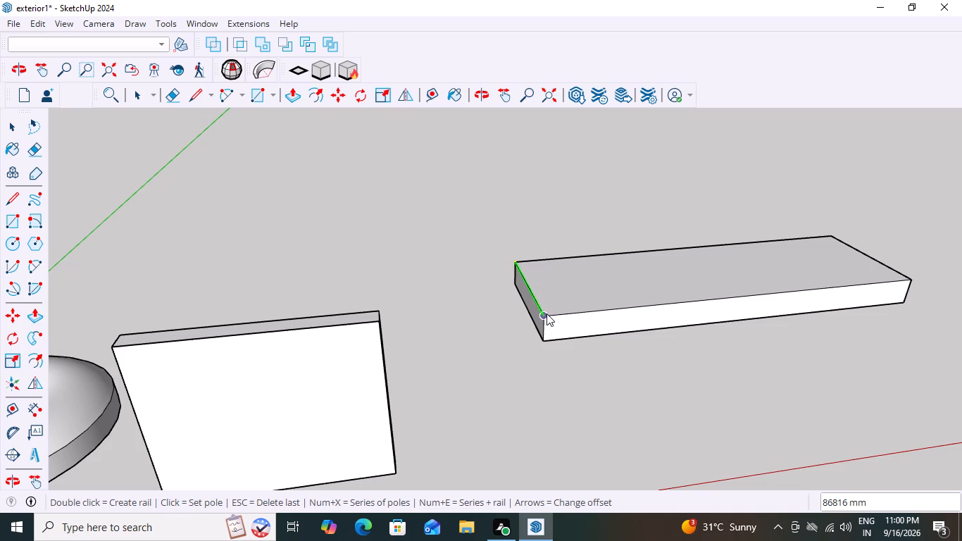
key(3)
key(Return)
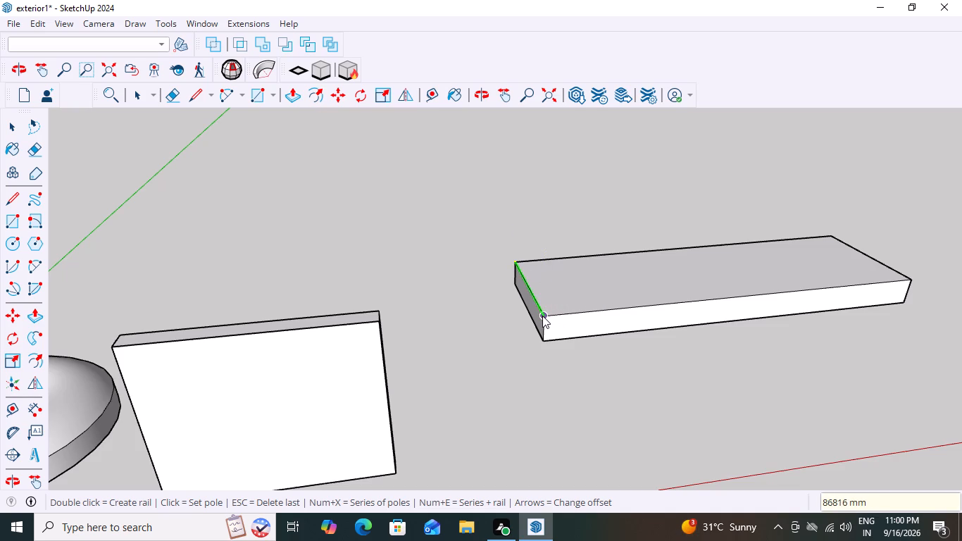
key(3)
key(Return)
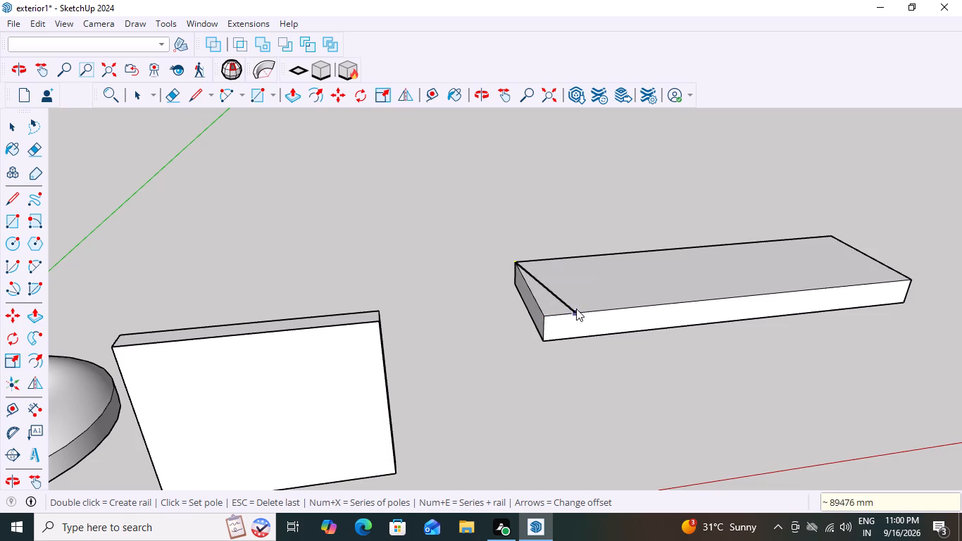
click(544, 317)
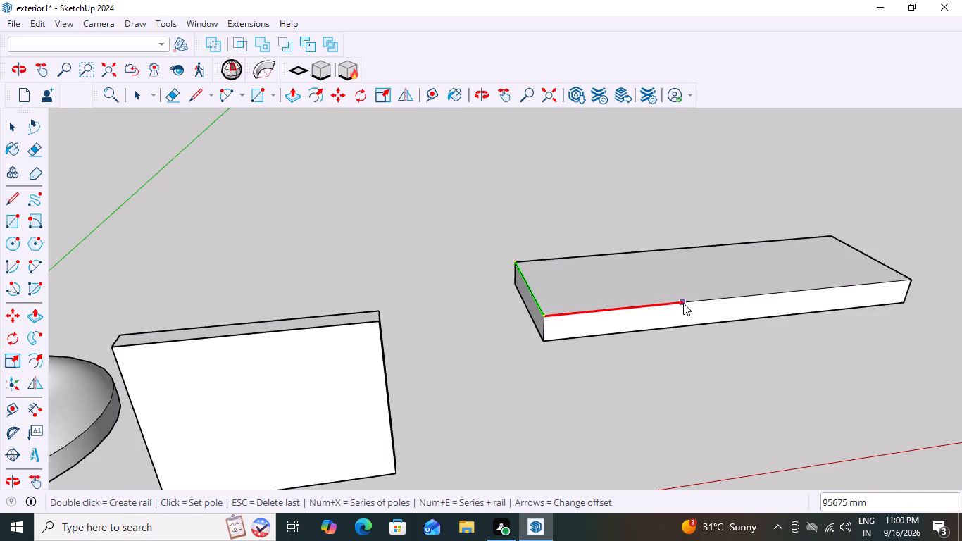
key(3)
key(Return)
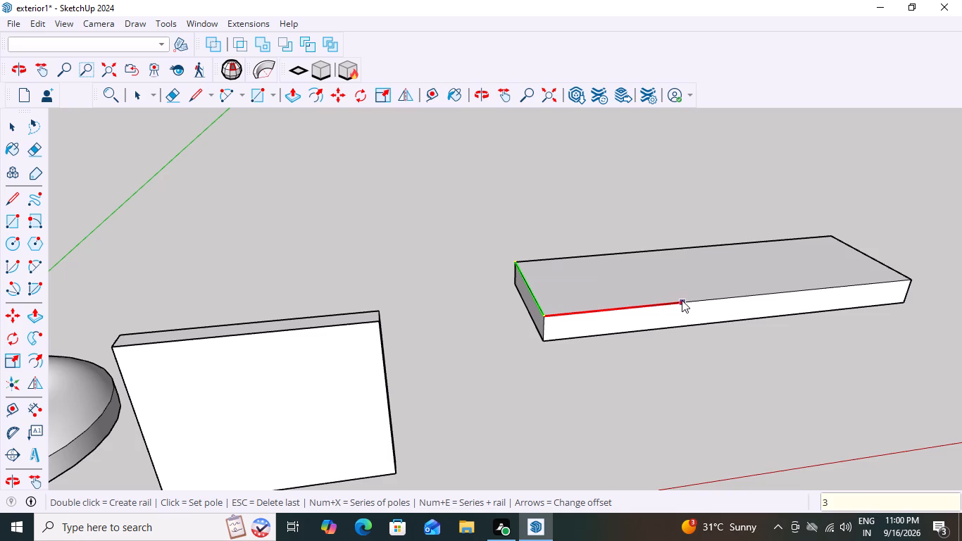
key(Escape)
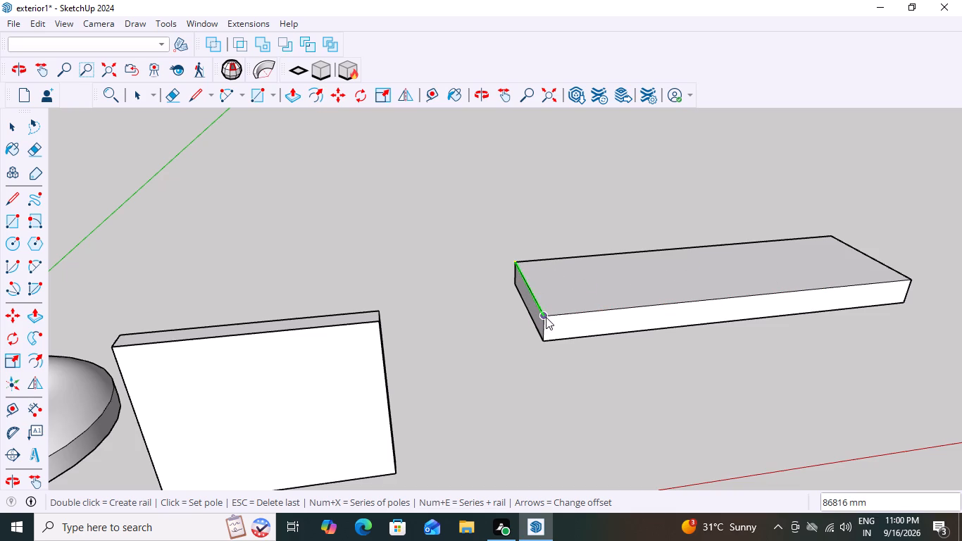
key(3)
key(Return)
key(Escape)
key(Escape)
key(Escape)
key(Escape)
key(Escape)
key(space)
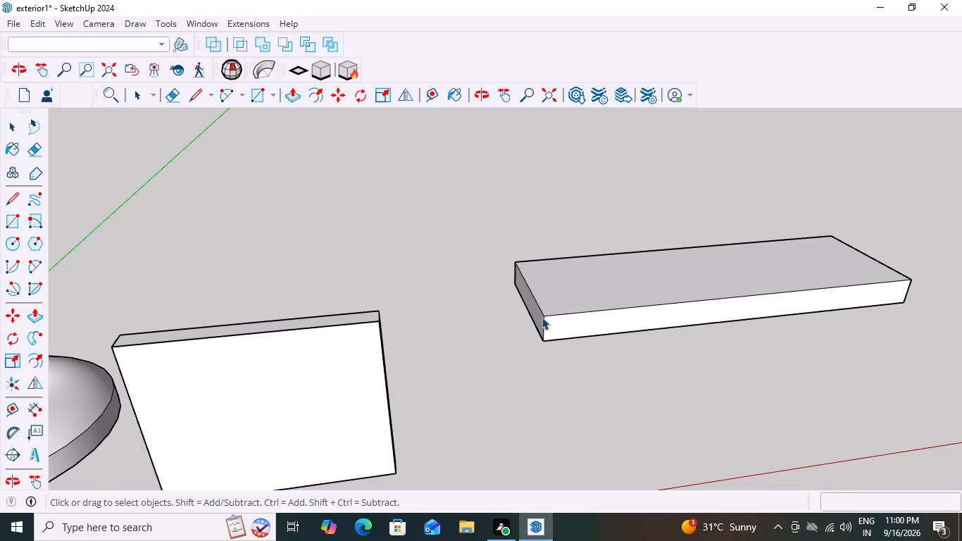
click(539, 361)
Generate a 1000 mm high Type A MajRail rail along the flat box's short top edge and partway along its long front edge.
scroll(537, 366, down, 12)
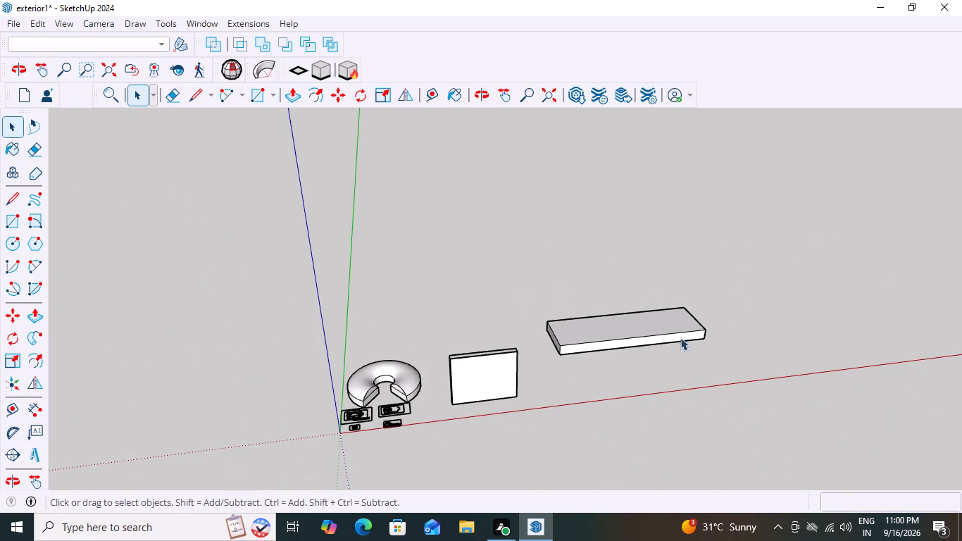
middle_drag(798, 363, 733, 410)
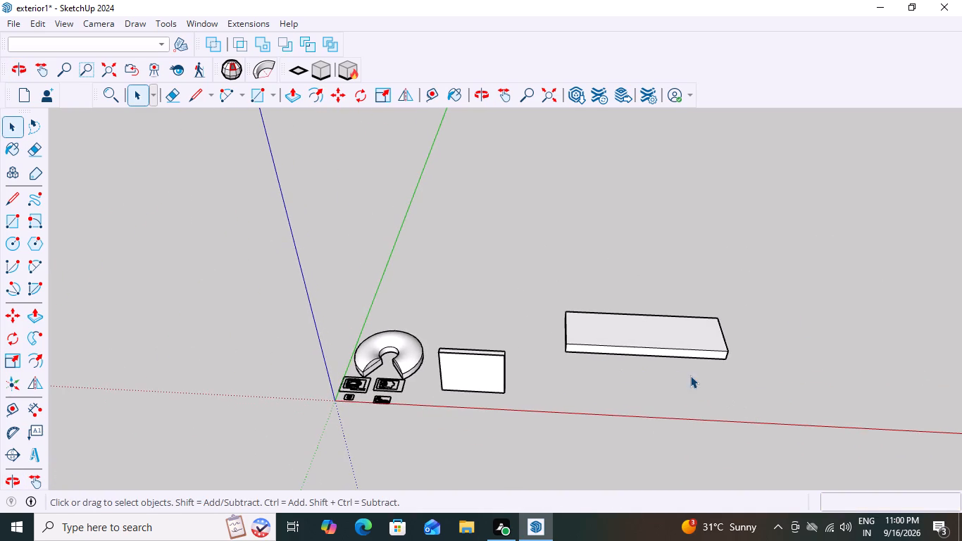
scroll(692, 375, up, 5)
middle_drag(759, 383, 780, 383)
click(586, 323)
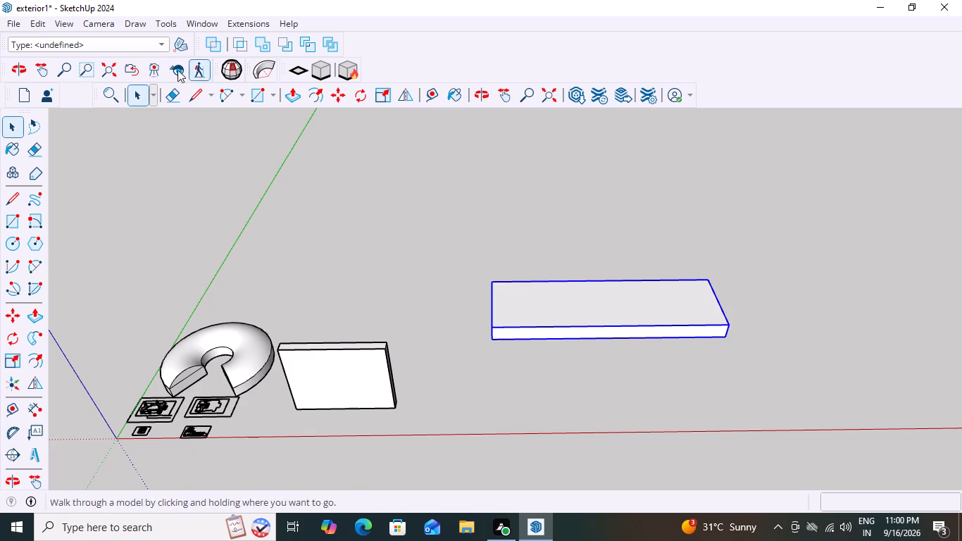
click(241, 23)
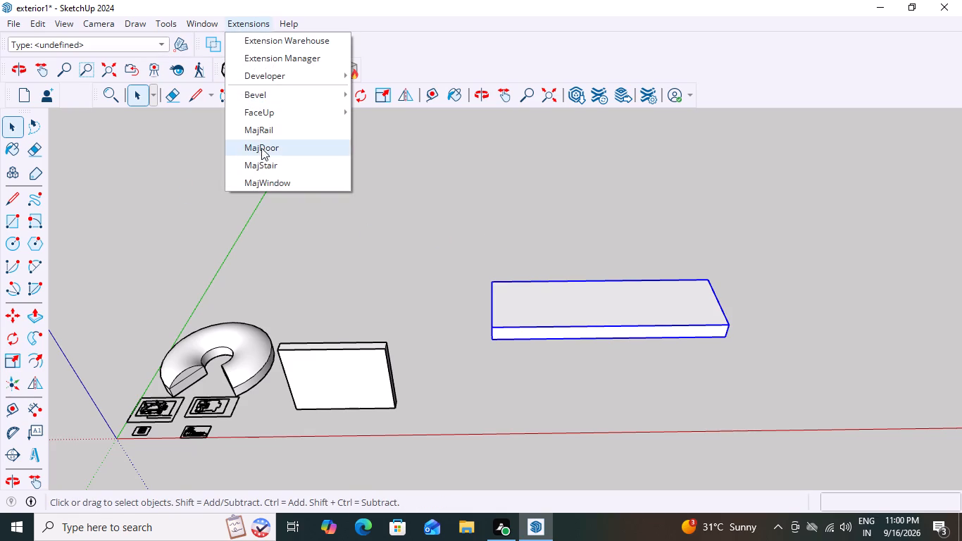
click(267, 130)
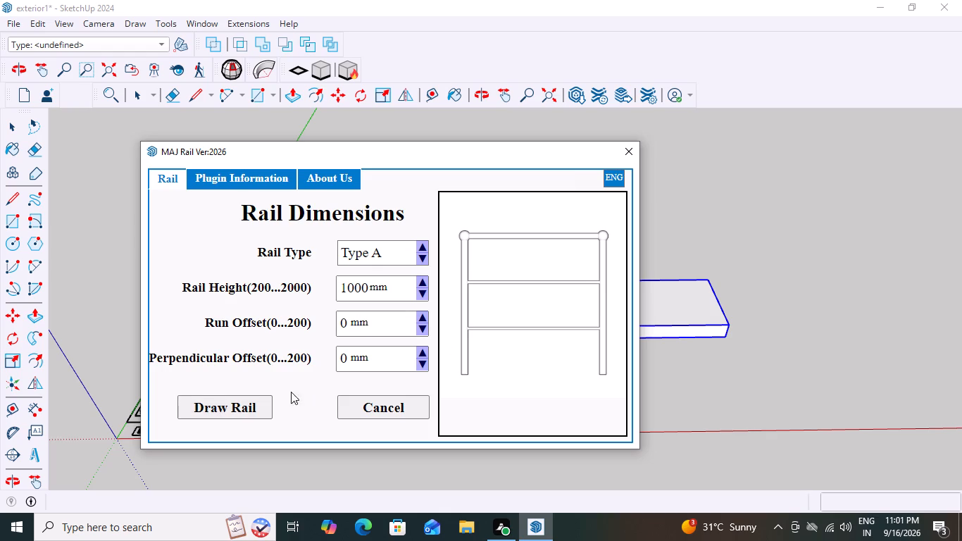
click(235, 409)
click(493, 280)
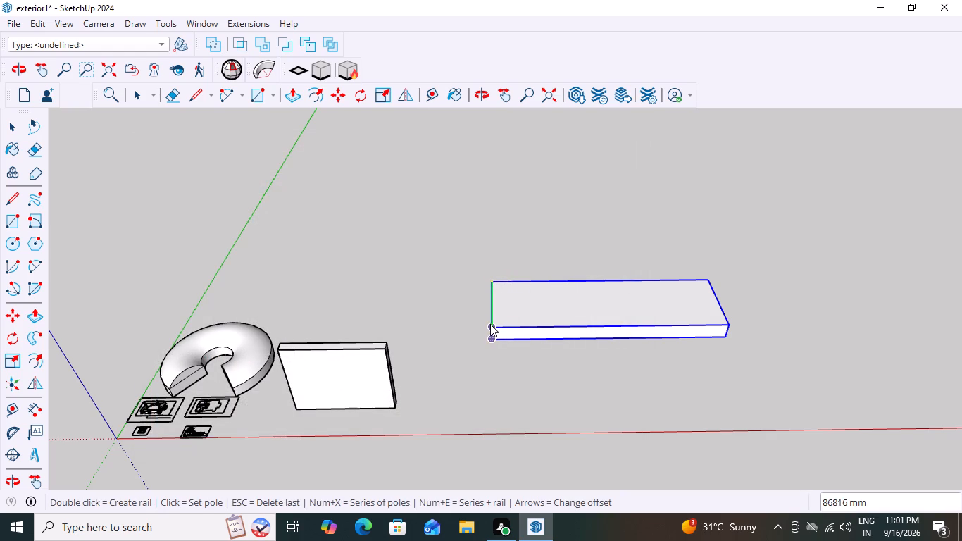
key(3)
key(Return)
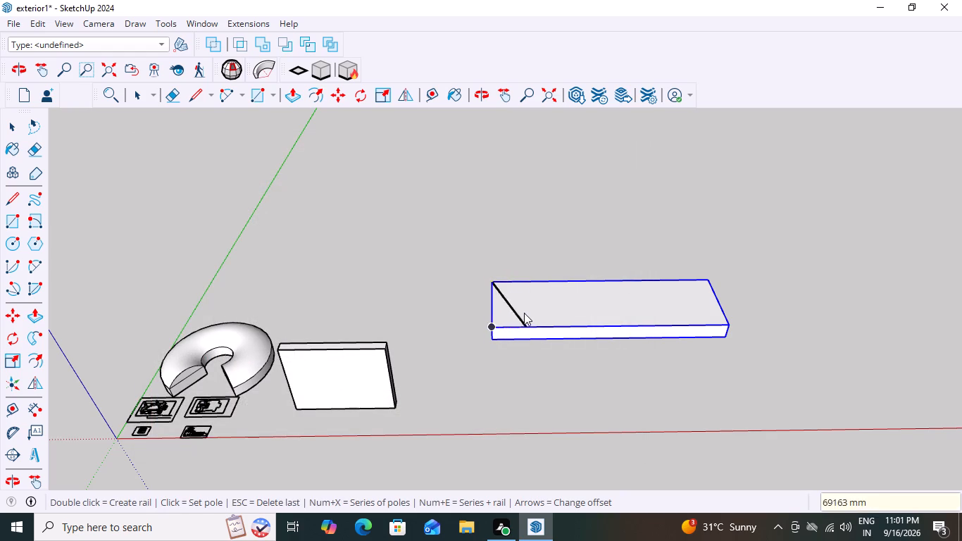
click(490, 324)
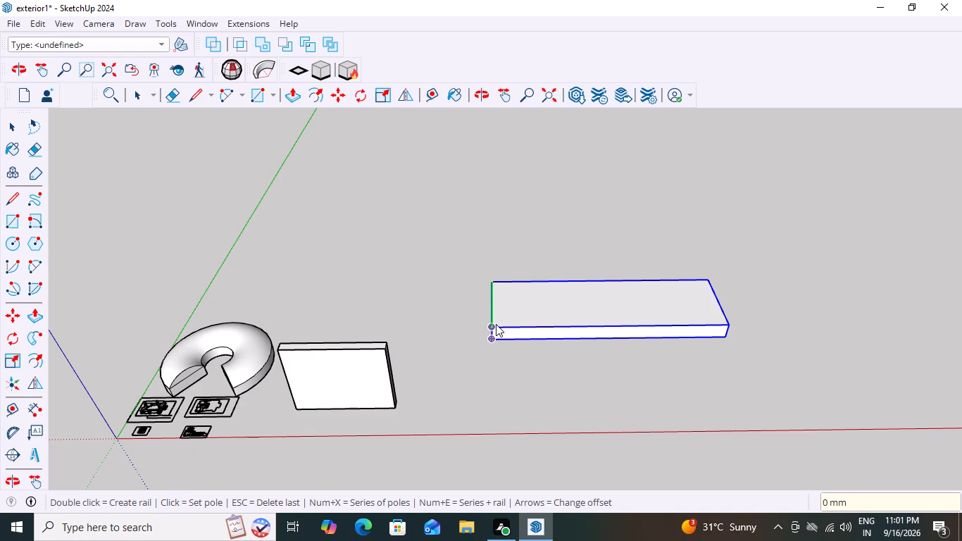
click(546, 326)
click(598, 327)
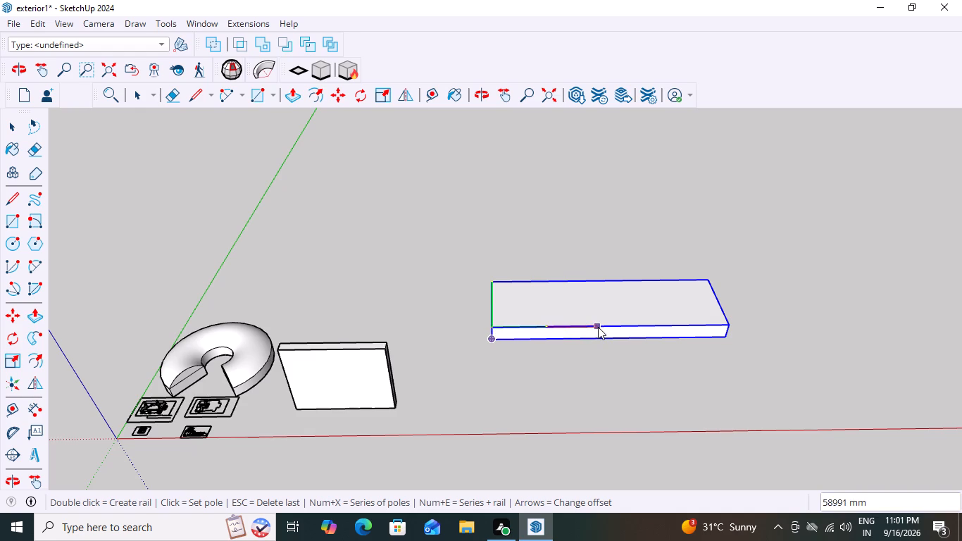
double_click(643, 328)
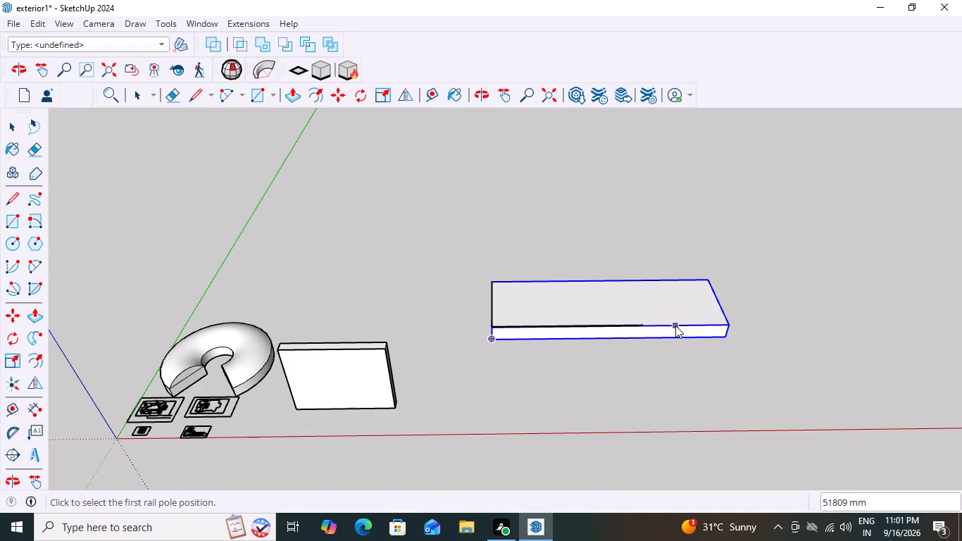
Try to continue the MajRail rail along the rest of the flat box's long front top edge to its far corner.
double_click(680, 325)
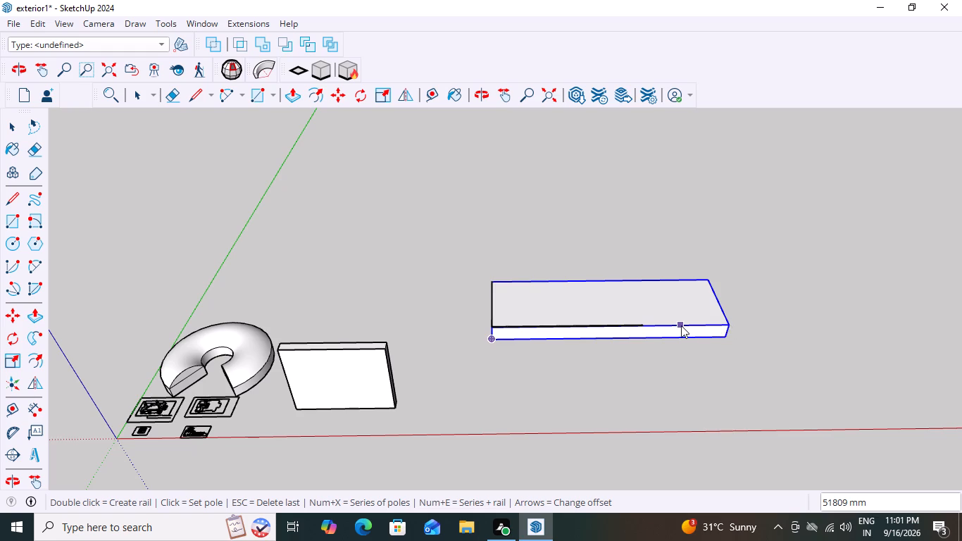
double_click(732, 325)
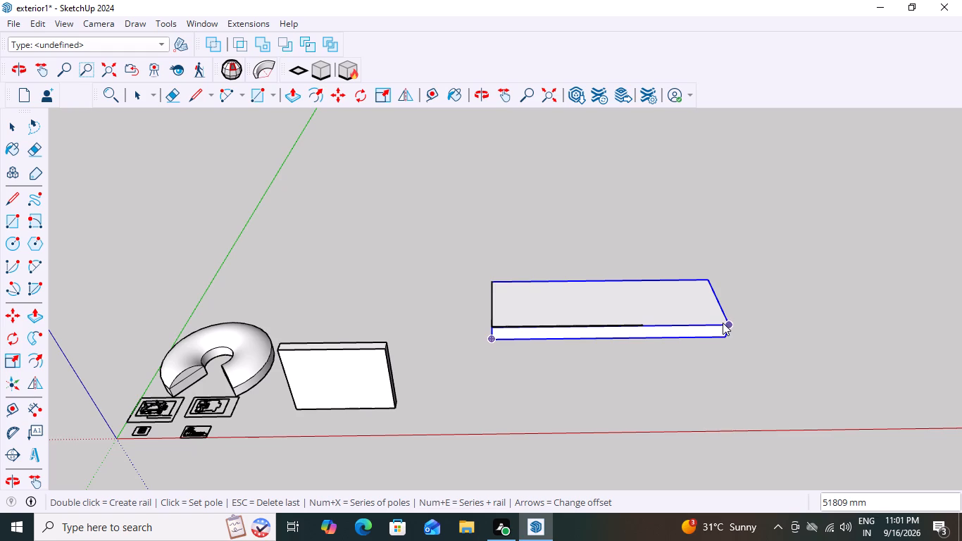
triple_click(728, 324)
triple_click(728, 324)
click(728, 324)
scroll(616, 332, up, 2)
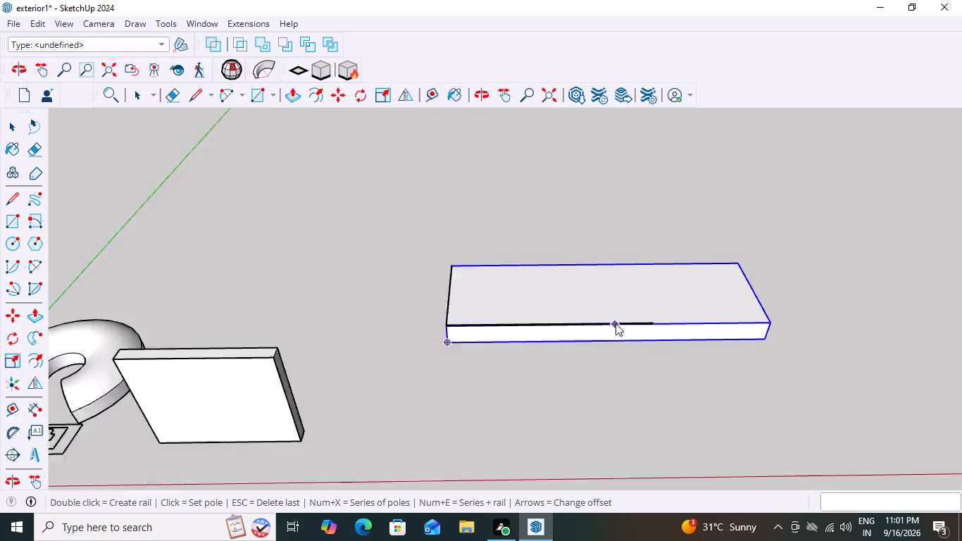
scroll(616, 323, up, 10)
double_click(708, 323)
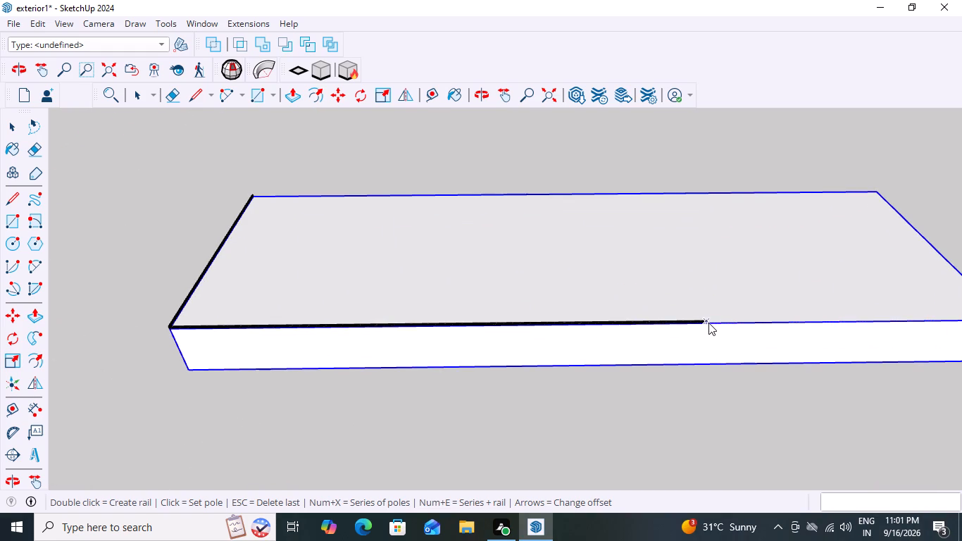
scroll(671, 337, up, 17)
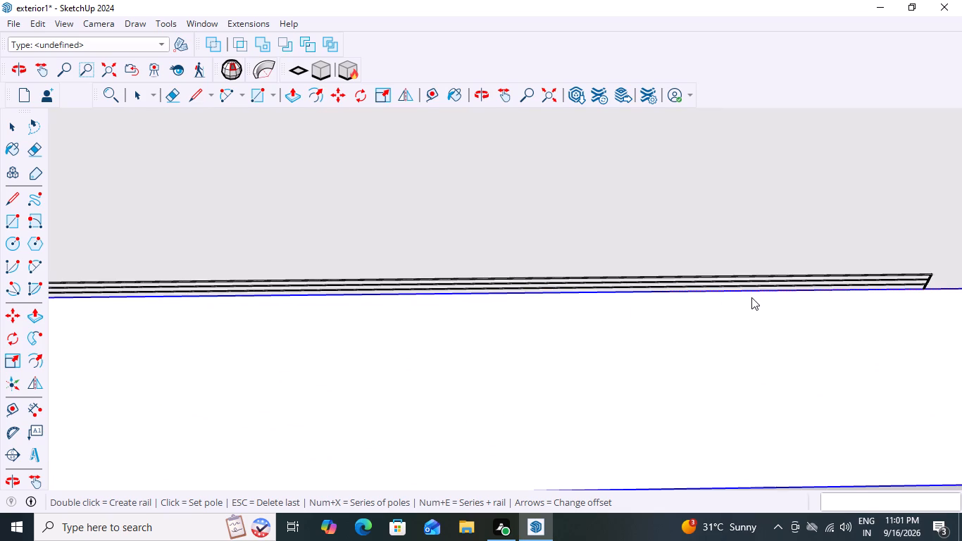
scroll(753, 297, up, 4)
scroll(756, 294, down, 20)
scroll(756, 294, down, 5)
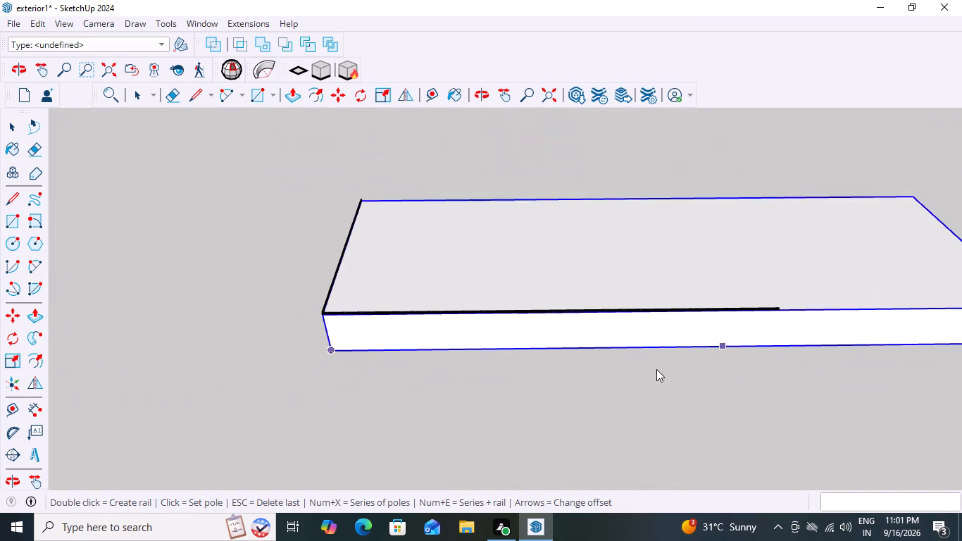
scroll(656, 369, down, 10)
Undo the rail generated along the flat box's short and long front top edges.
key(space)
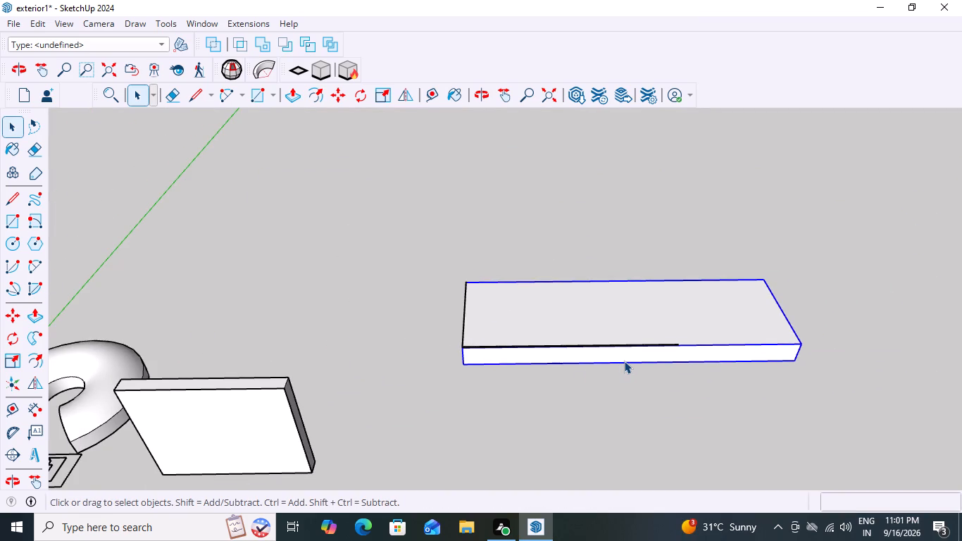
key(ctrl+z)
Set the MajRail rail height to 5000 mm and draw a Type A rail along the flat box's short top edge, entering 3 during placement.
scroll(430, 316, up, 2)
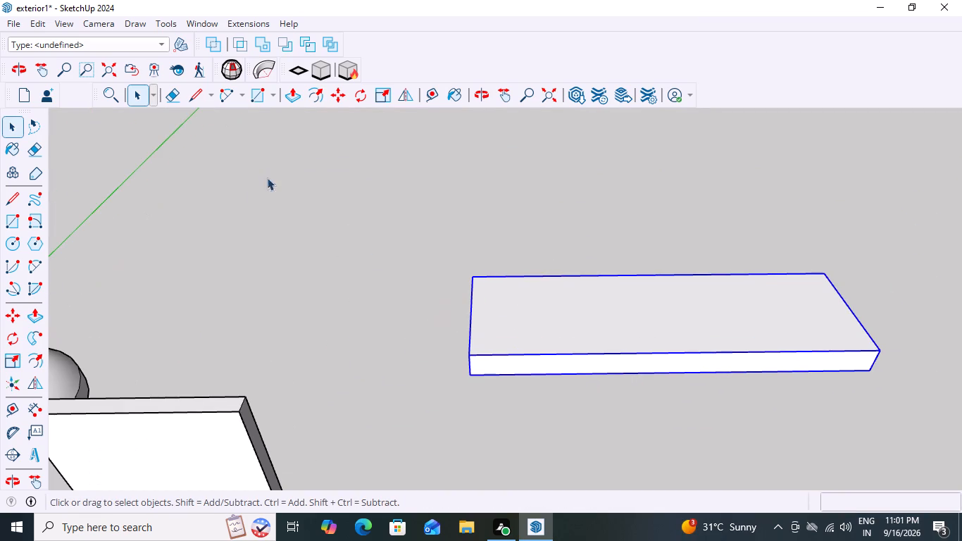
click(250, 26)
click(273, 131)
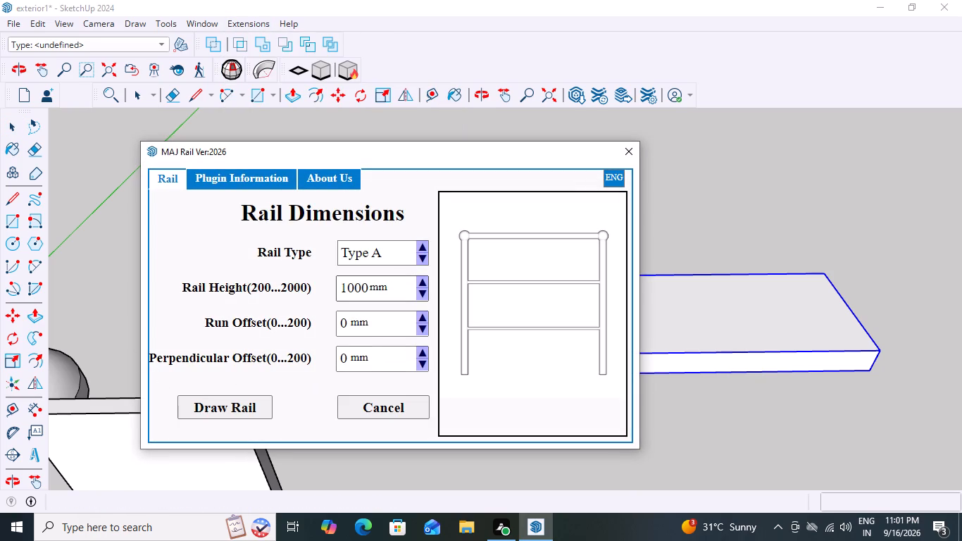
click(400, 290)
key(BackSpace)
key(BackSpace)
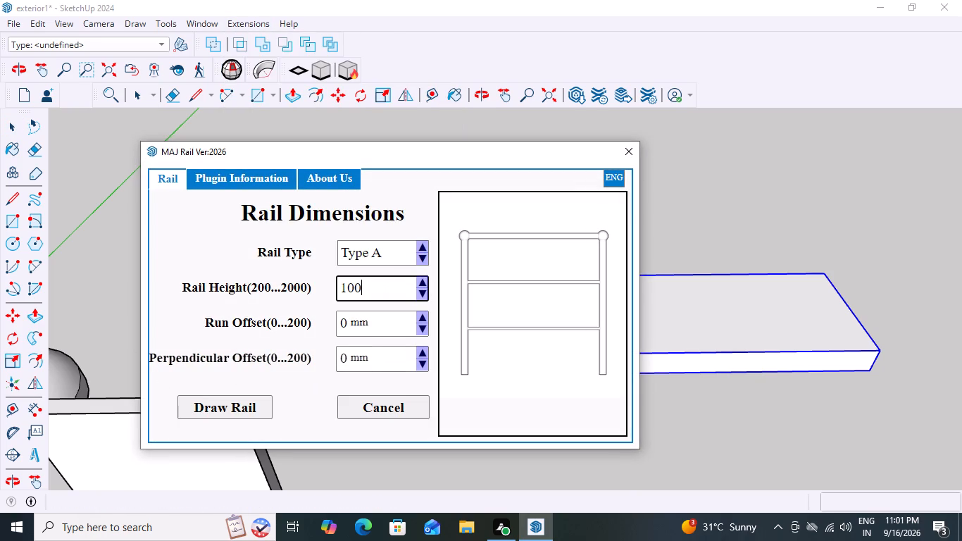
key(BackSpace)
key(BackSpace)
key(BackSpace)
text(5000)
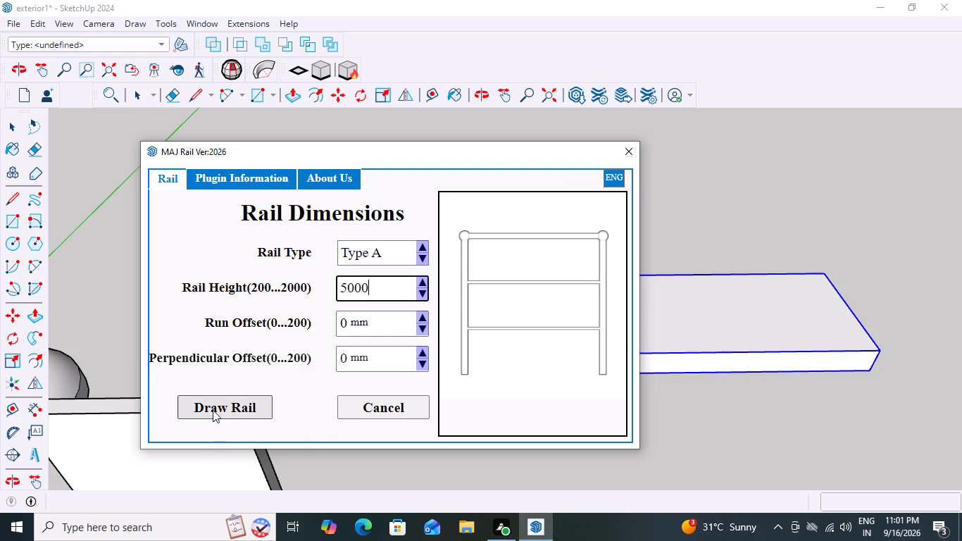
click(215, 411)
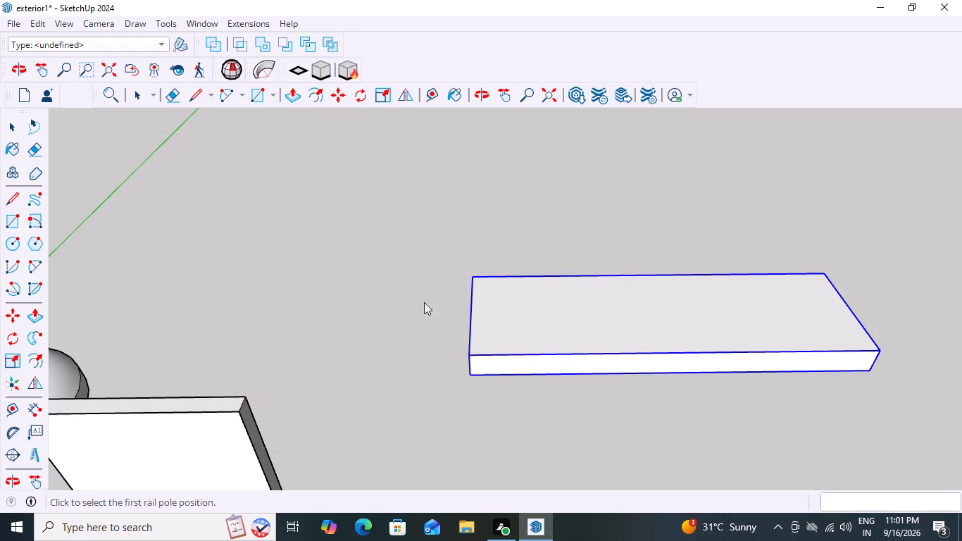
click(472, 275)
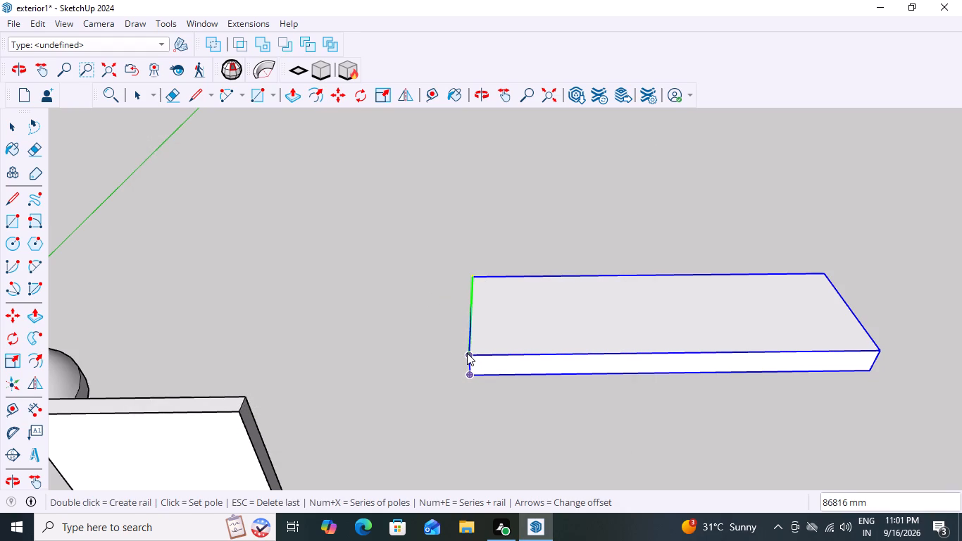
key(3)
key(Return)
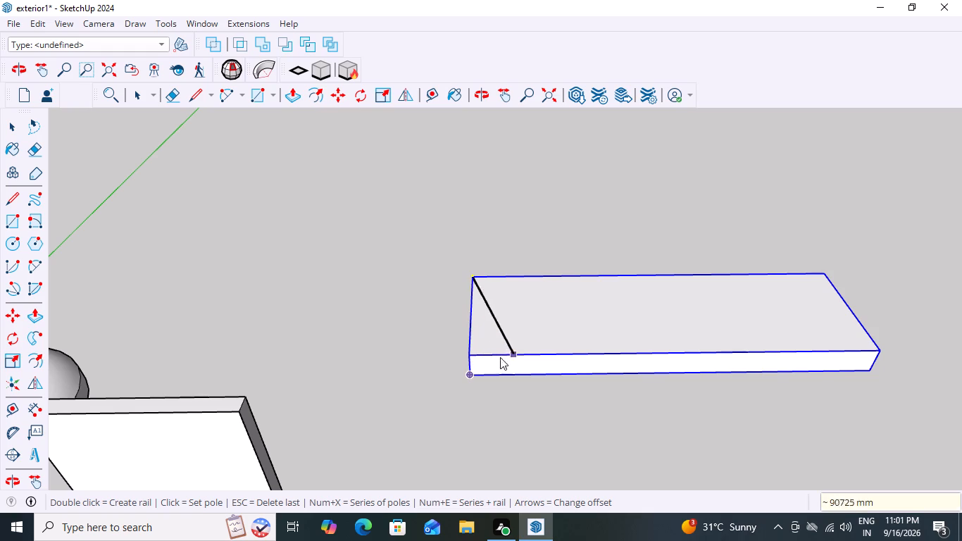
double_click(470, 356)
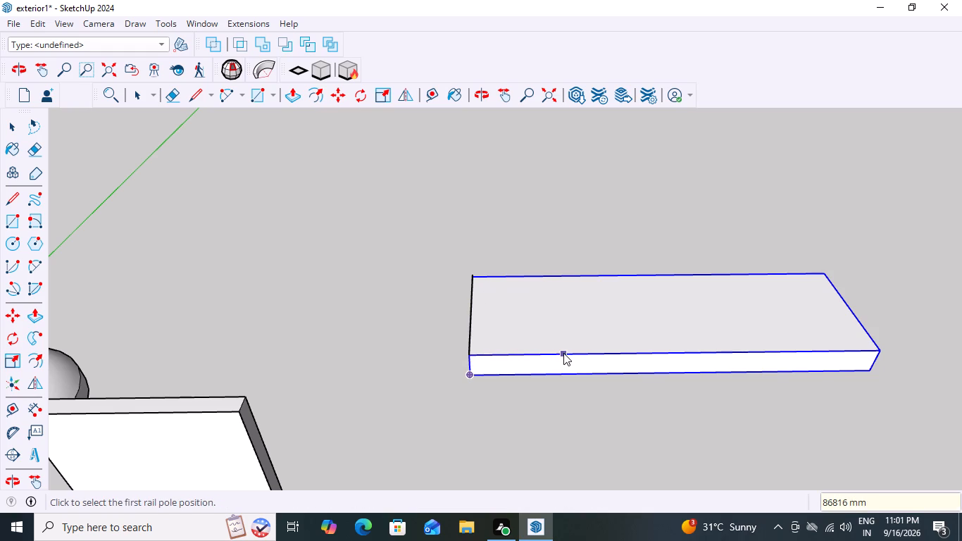
Examine the rail on the flat box's short top edge from the end and front sides.
scroll(546, 356, up, 10)
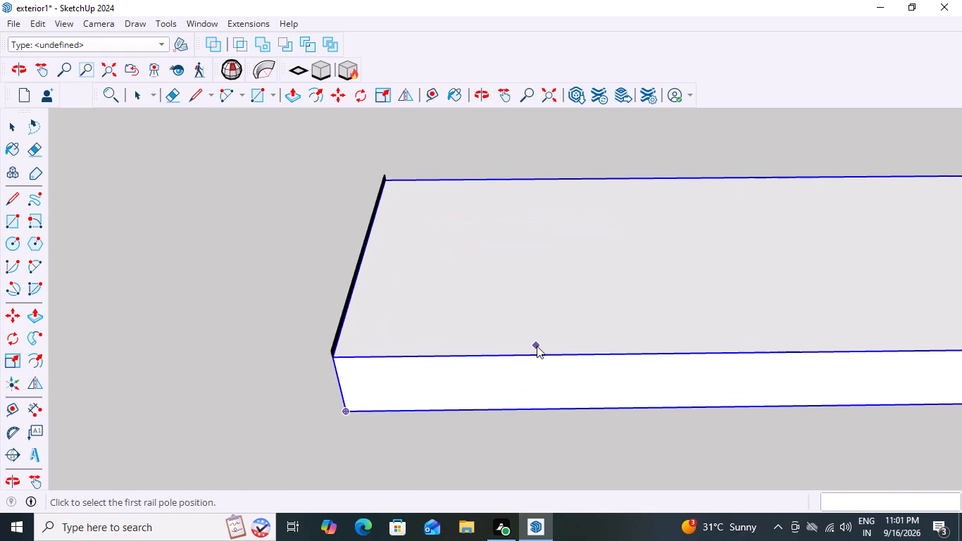
middle_drag(322, 419, 625, 266)
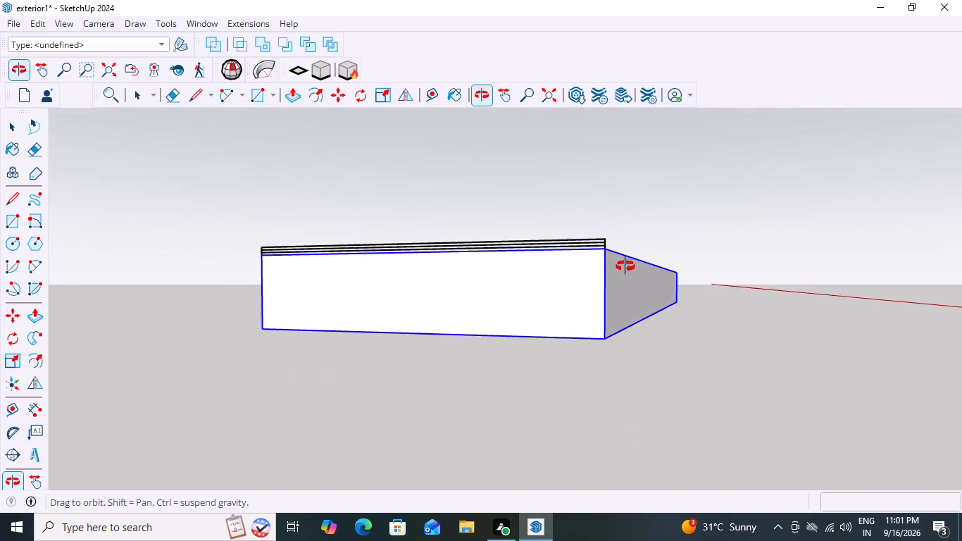
middle_drag(625, 266, 577, 316)
scroll(524, 317, up, 17)
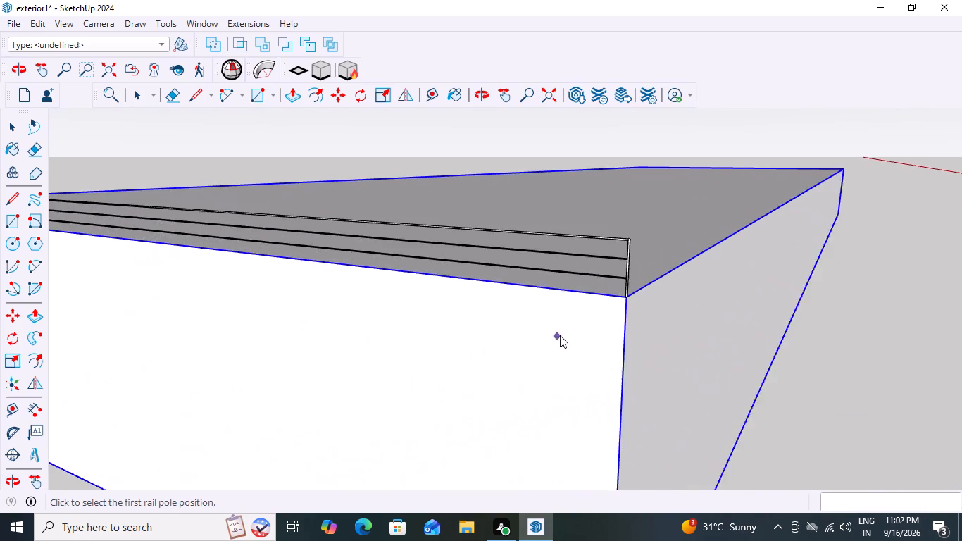
scroll(560, 335, up, 4)
scroll(563, 332, down, 17)
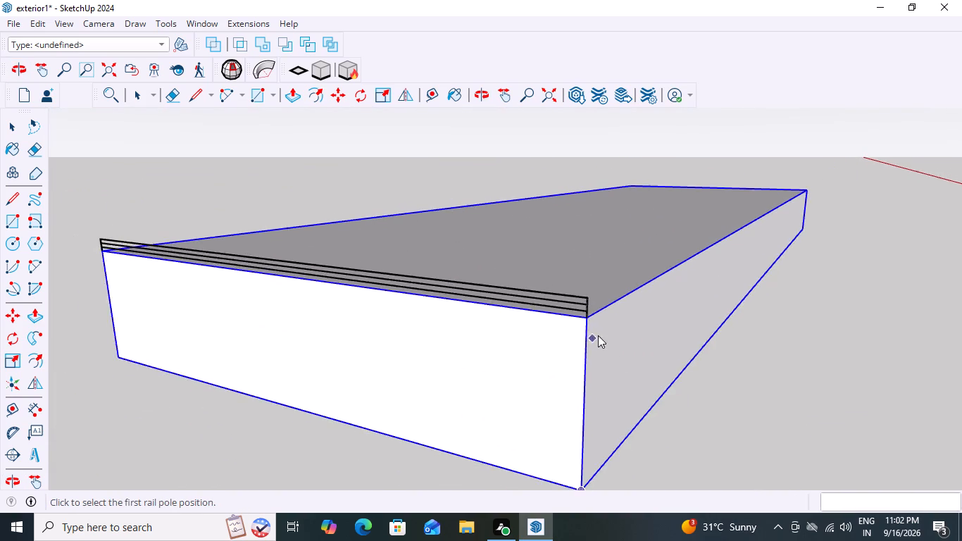
scroll(598, 335, down, 14)
scroll(765, 387, down, 4)
key(space)
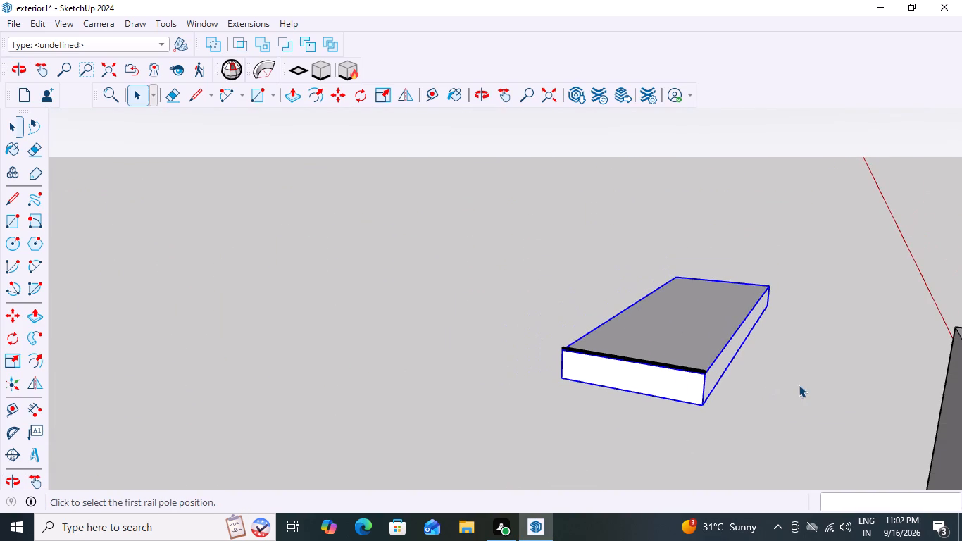
middle_drag(815, 389, 598, 363)
key(space)
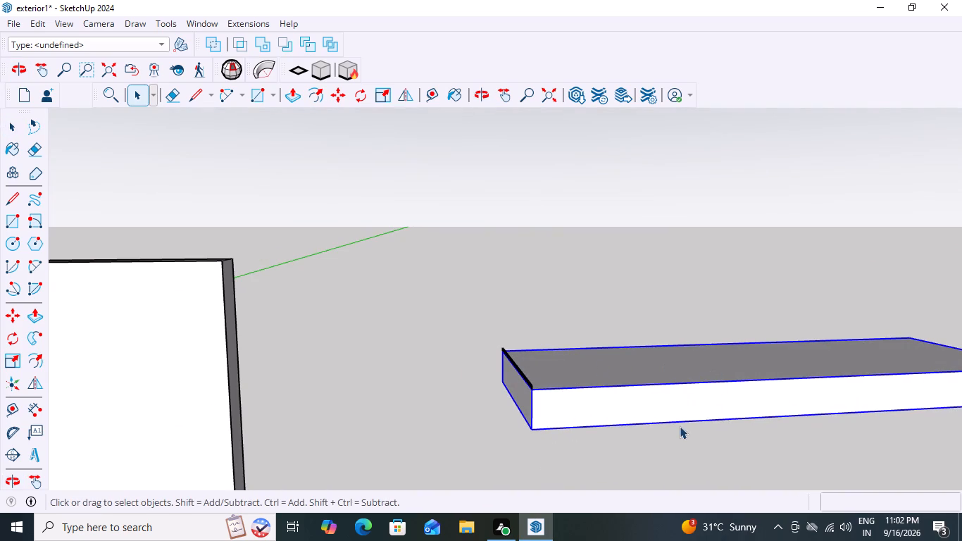
Open the flat box group and push its top face down about 13974 mm to make a thinner slab.
click(679, 428)
scroll(677, 449, down, 10)
click(745, 383)
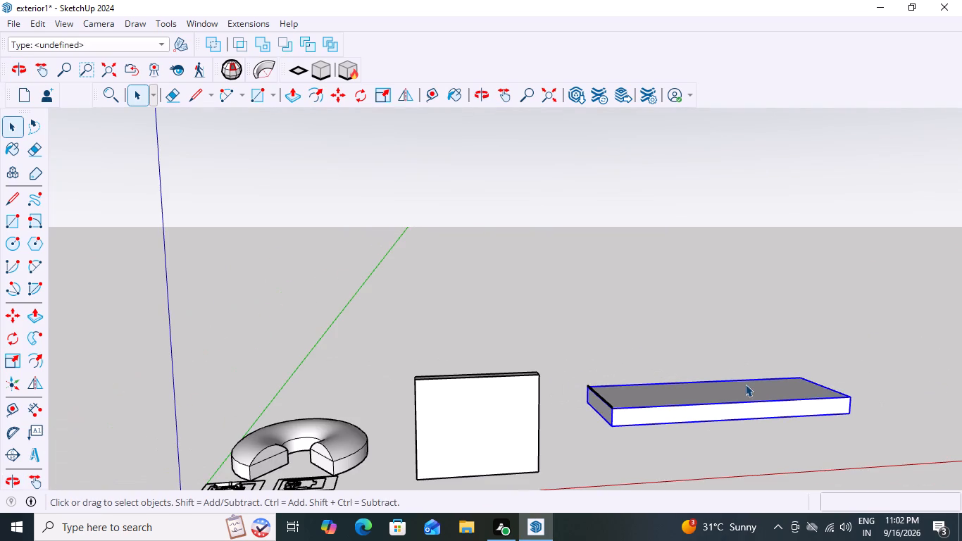
click(745, 384)
click(745, 384)
click(745, 388)
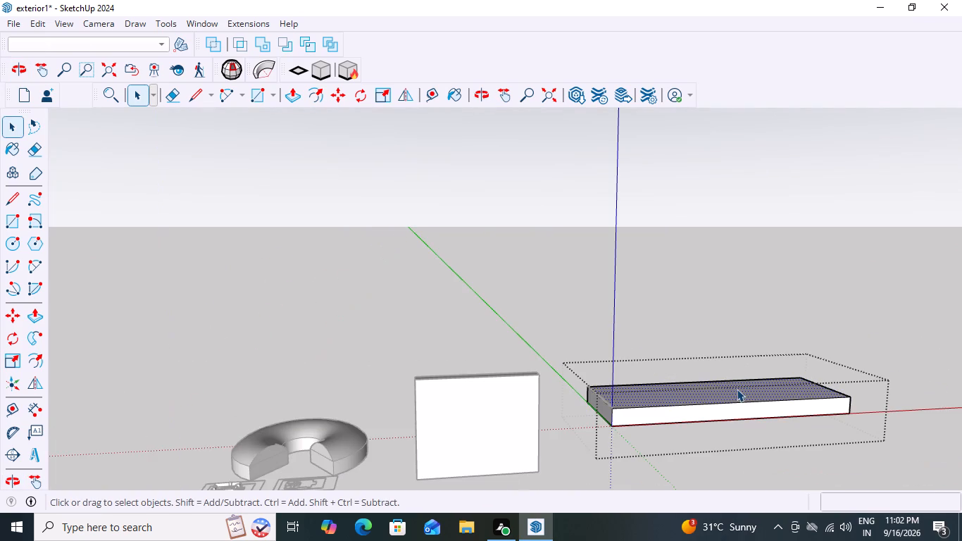
key(p)
click(731, 378)
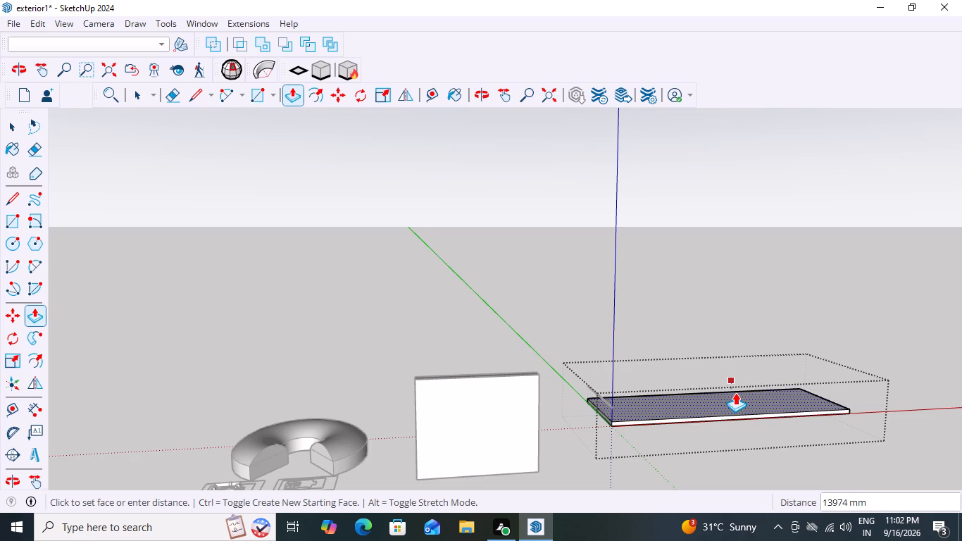
click(735, 392)
key(space)
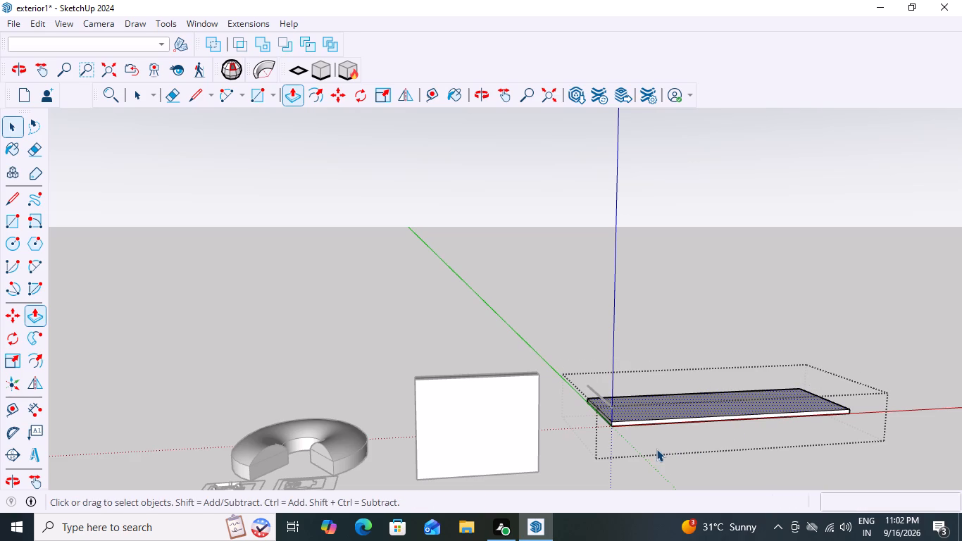
scroll(656, 449, down, 13)
click(739, 299)
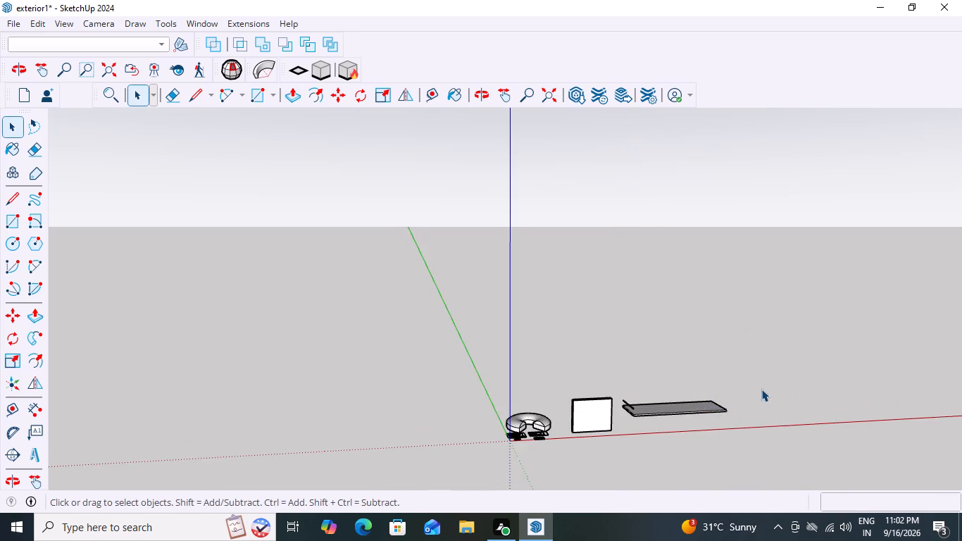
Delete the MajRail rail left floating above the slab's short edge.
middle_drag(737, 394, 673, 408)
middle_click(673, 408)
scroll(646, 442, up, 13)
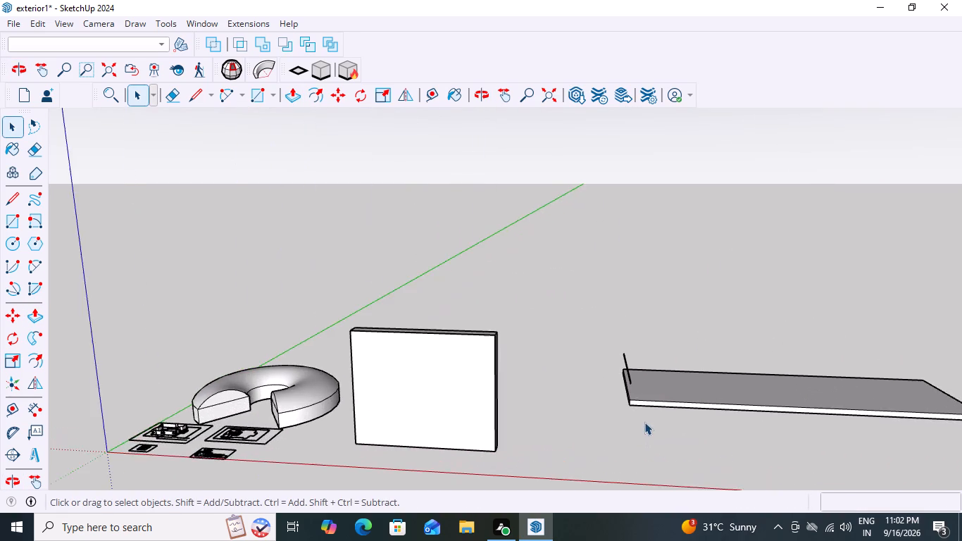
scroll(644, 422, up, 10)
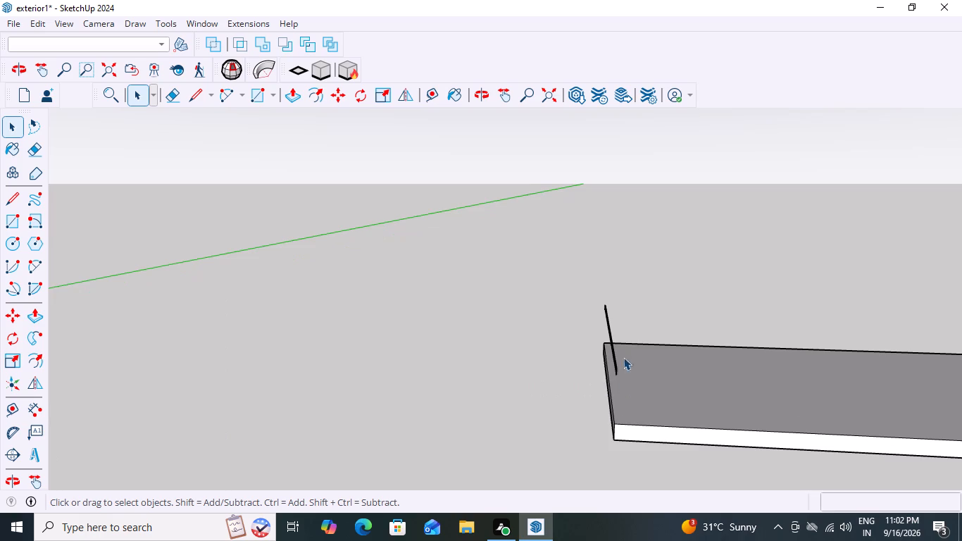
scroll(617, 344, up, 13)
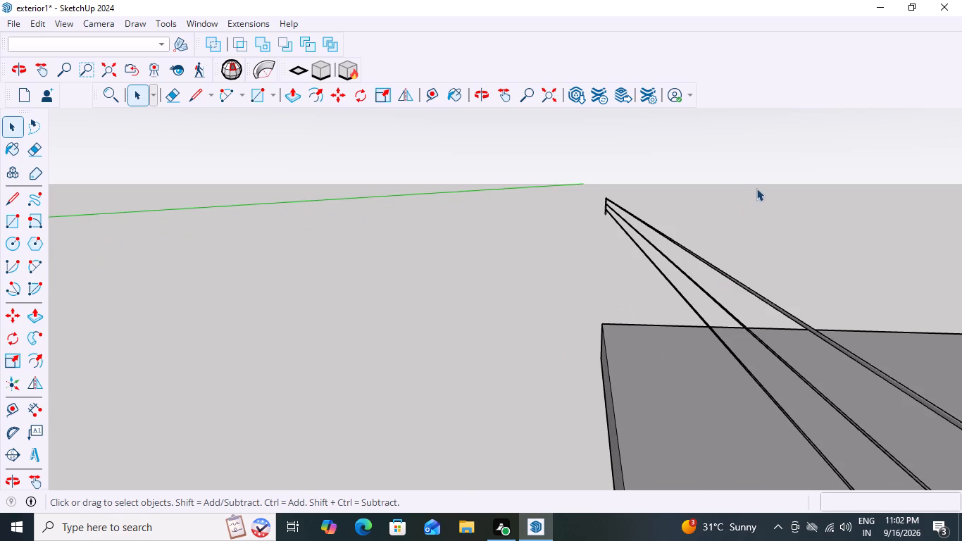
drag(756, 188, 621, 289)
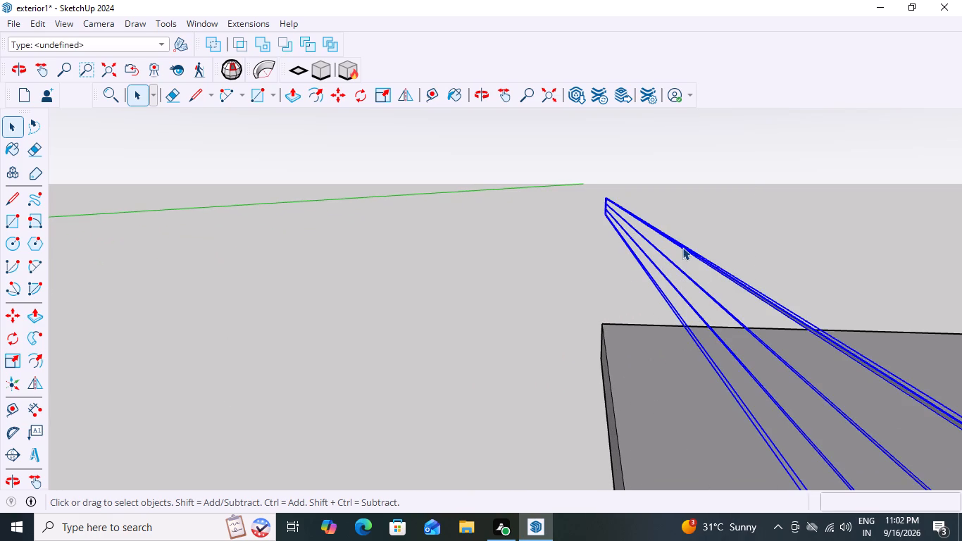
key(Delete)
Delete the bent ring shape, the thin slab and the front face of the upright practice box together.
scroll(683, 238, down, 20)
scroll(683, 238, down, 3)
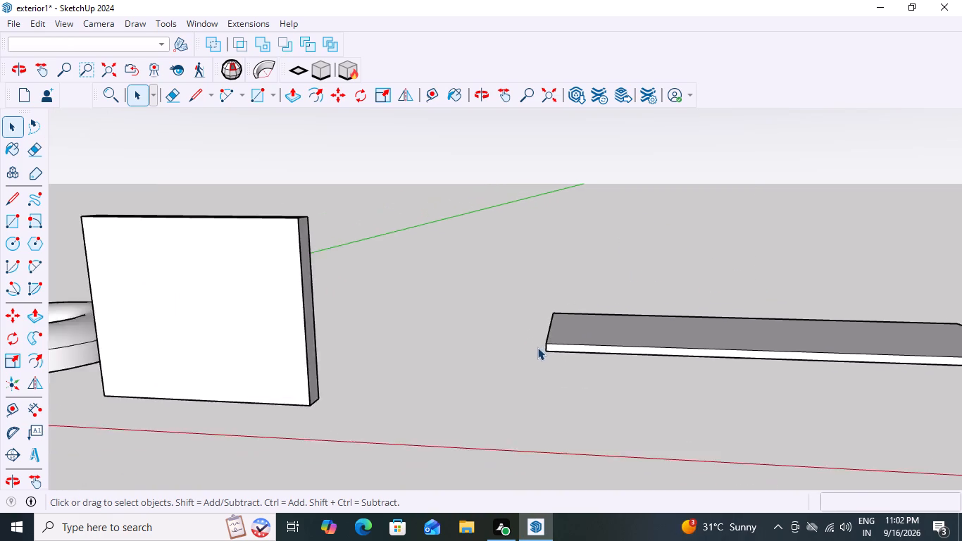
scroll(537, 347, down, 14)
scroll(294, 398, up, 13)
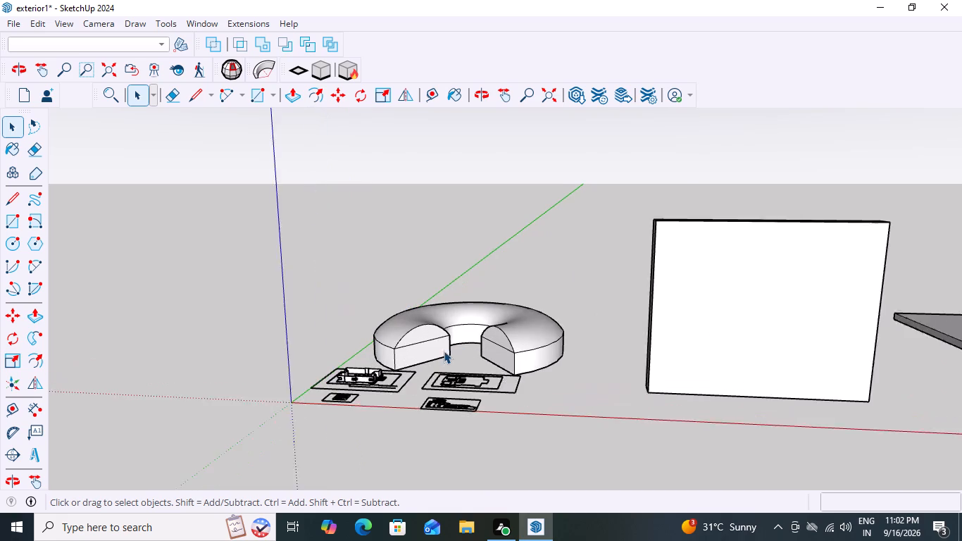
click(520, 353)
scroll(624, 329, down, 9)
click(682, 289)
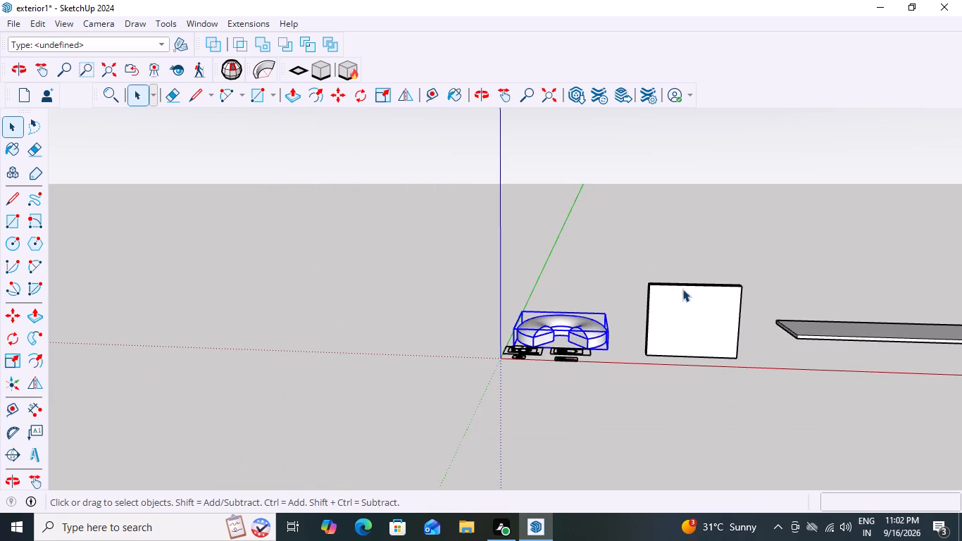
scroll(675, 361, up, 2)
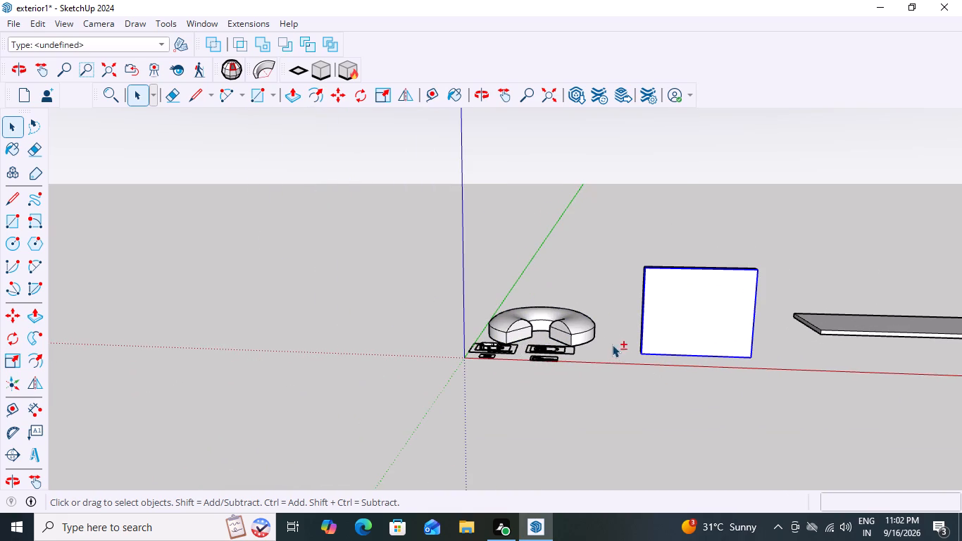
shift+click(558, 322)
shift+click(833, 322)
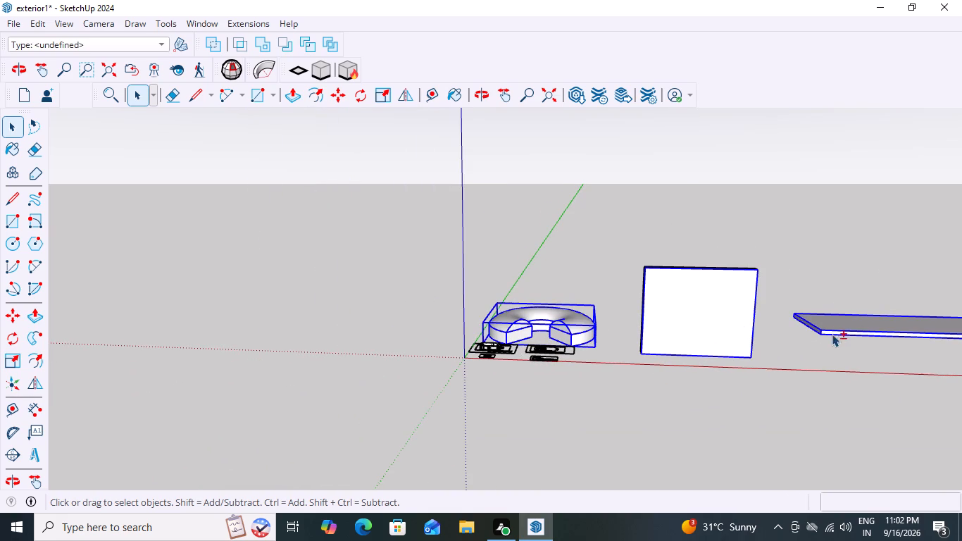
key(Delete)
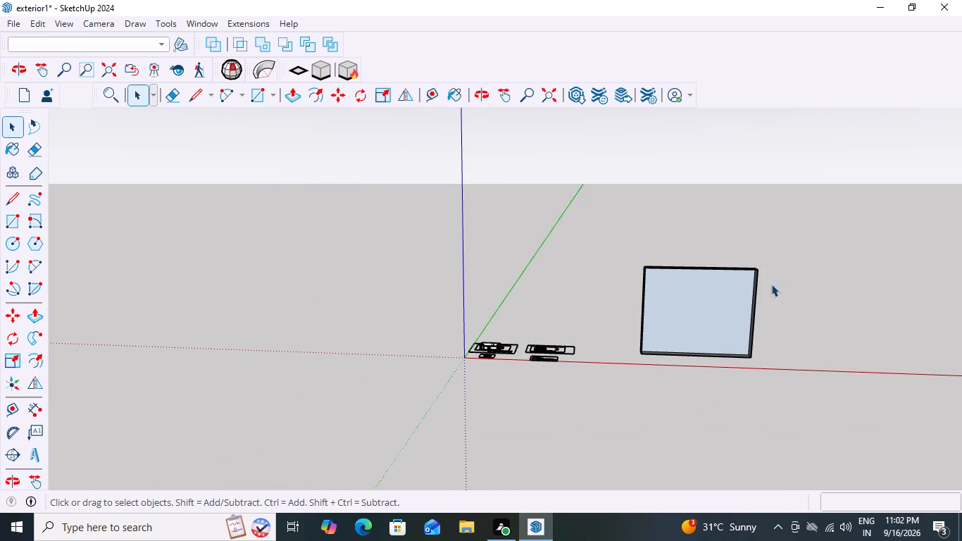
Delete all the remaining faces and edges of the upright practice box, leaving only the house model and its plans.
scroll(666, 336, up, 9)
scroll(735, 342, down, 5)
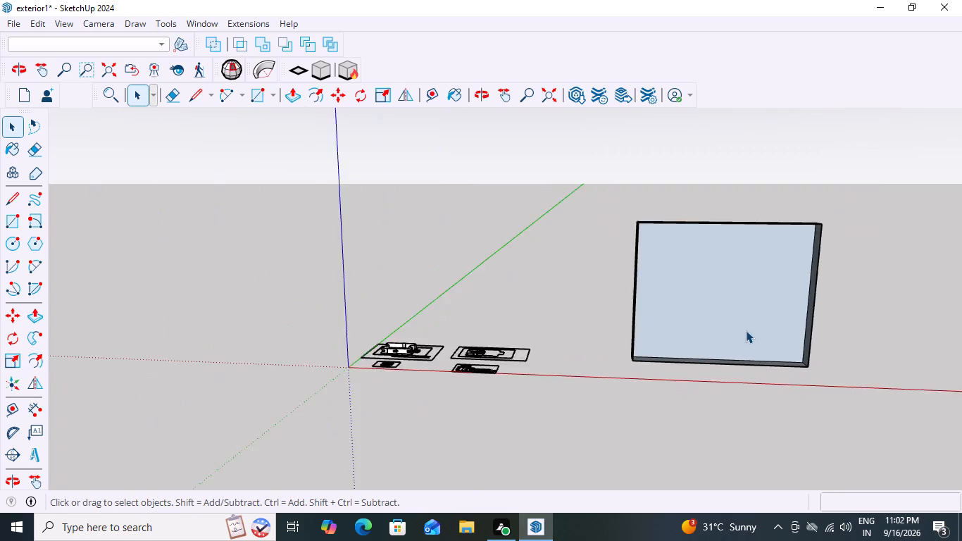
scroll(746, 330, down, 4)
drag(860, 223, 680, 395)
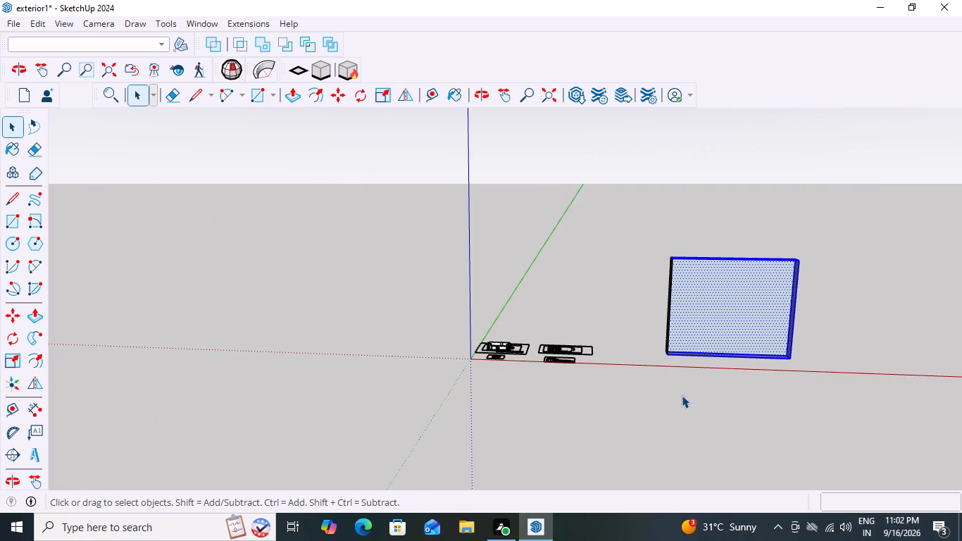
key(Return)
key(Delete)
scroll(637, 300, up, 5)
scroll(663, 282, down, 1)
scroll(689, 277, up, 3)
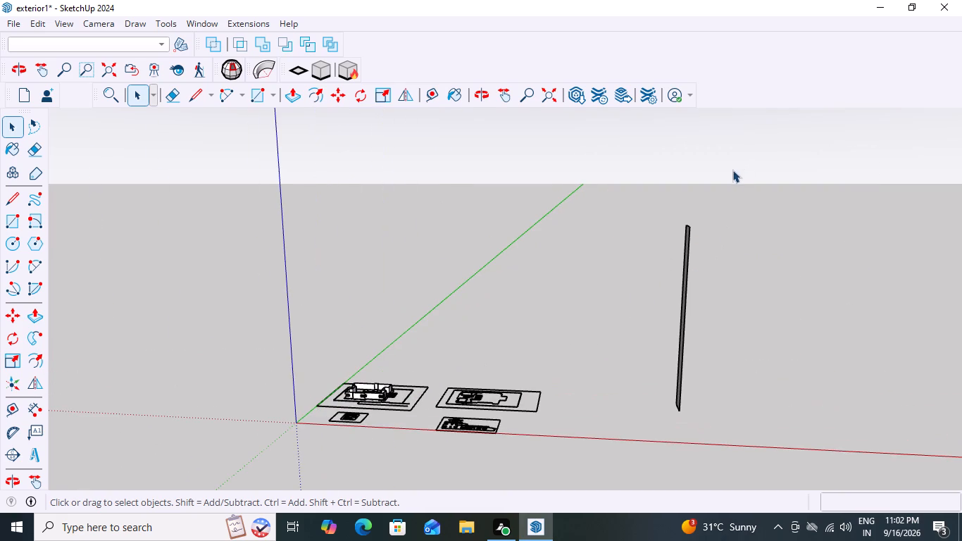
drag(727, 203, 641, 452)
key(Delete)
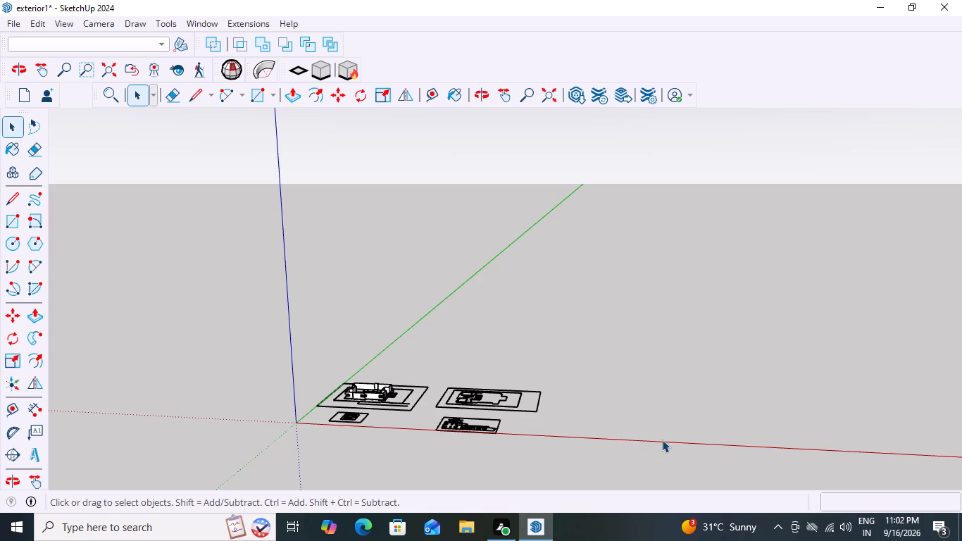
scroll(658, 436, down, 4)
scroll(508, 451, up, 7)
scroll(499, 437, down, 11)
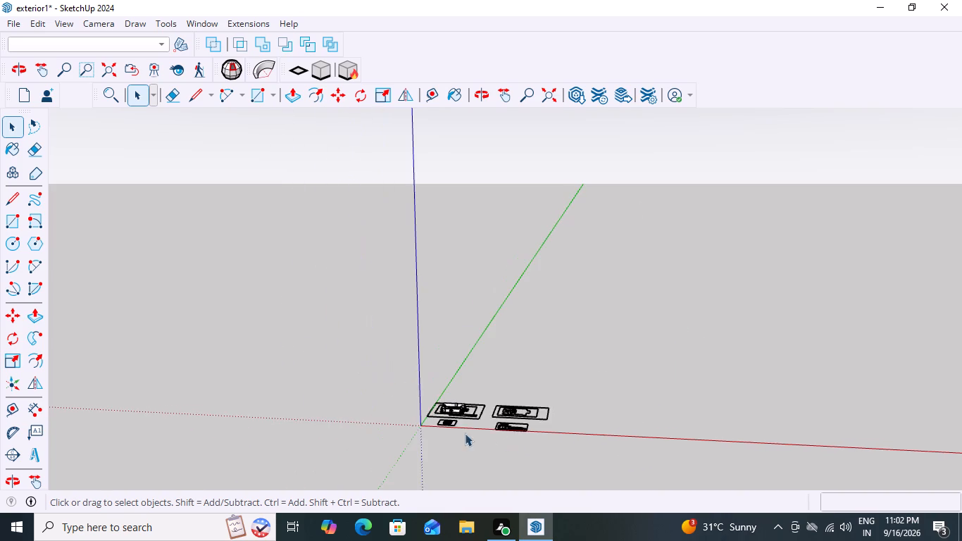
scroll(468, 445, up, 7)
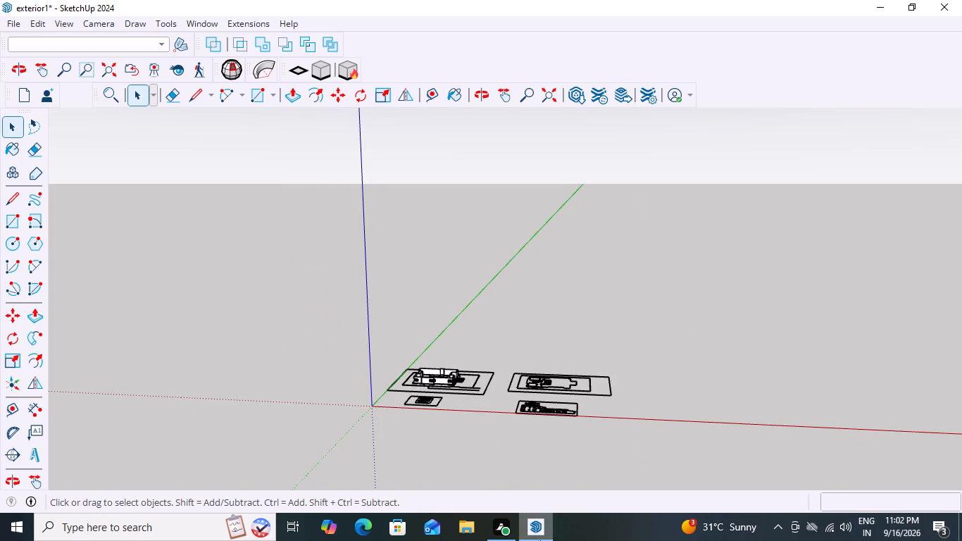
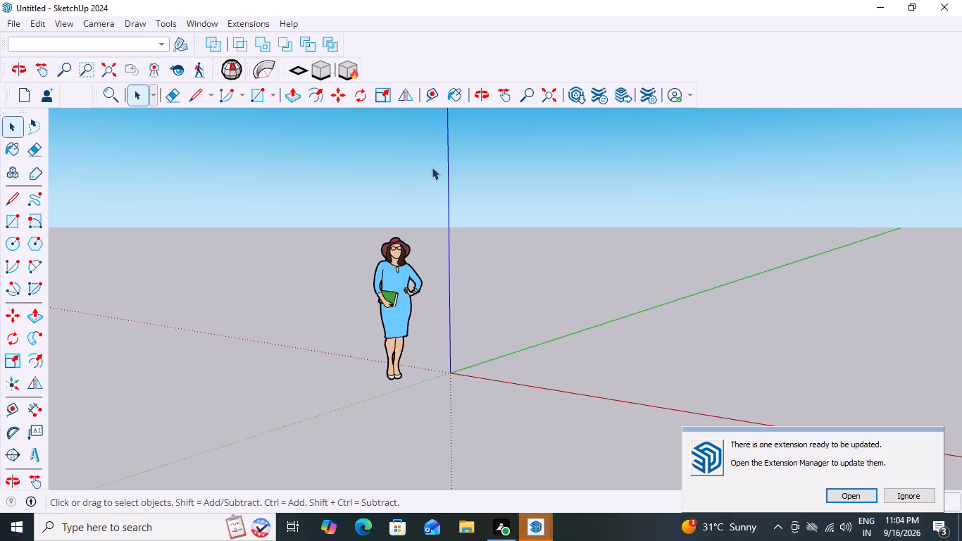
Ignore the notice about the extension that is ready for an update.
click(916, 498)
Delete the default scale figure standing near the origin of the new untitled model.
scroll(736, 347, down, 2)
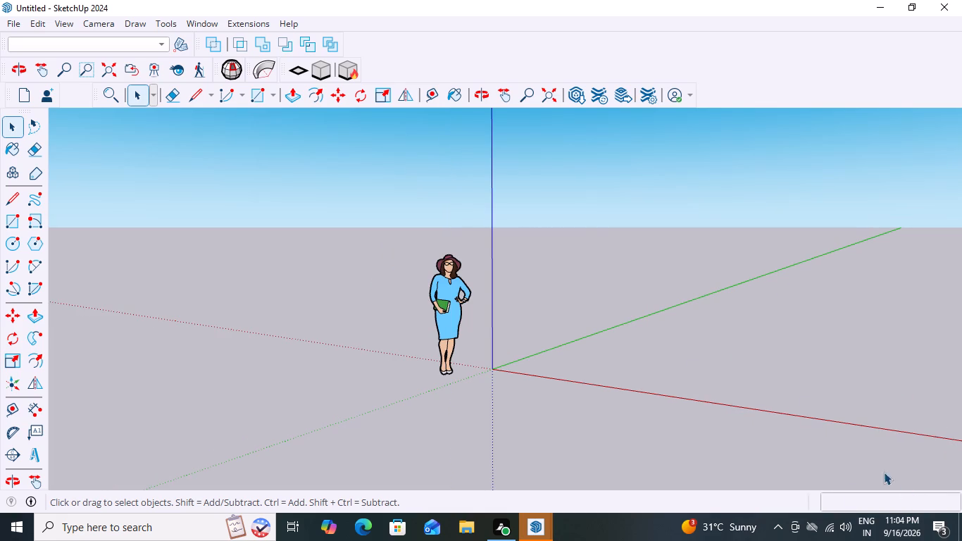
scroll(806, 387, down, 5)
scroll(543, 361, up, 3)
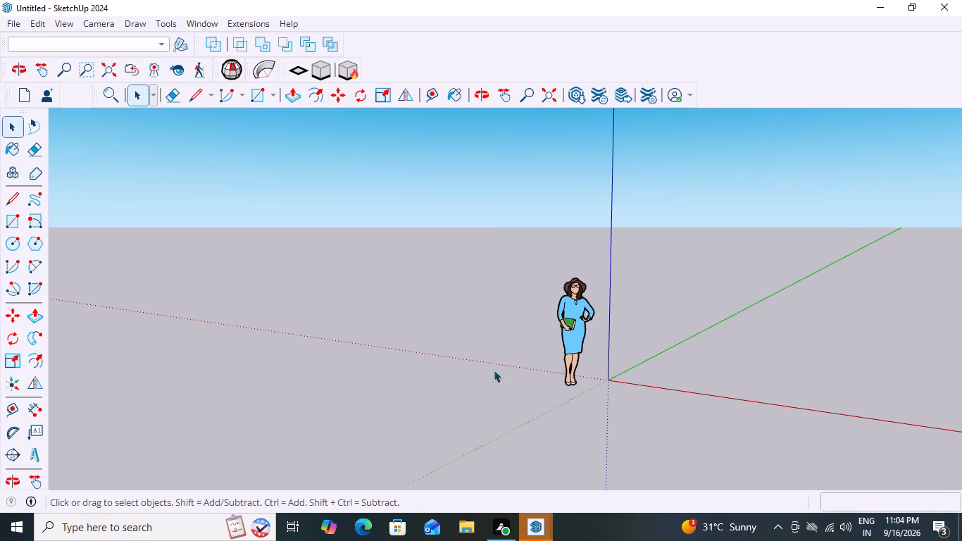
click(574, 340)
key(Delete)
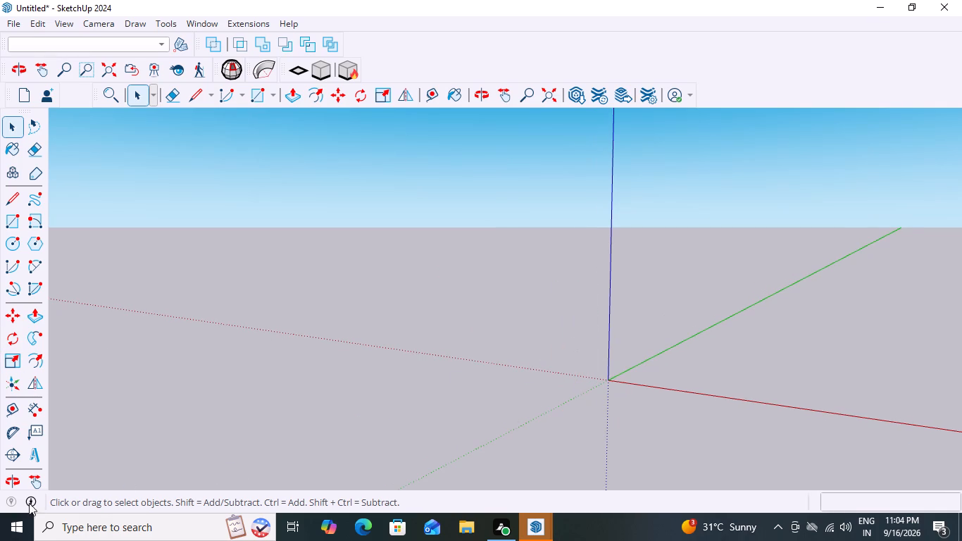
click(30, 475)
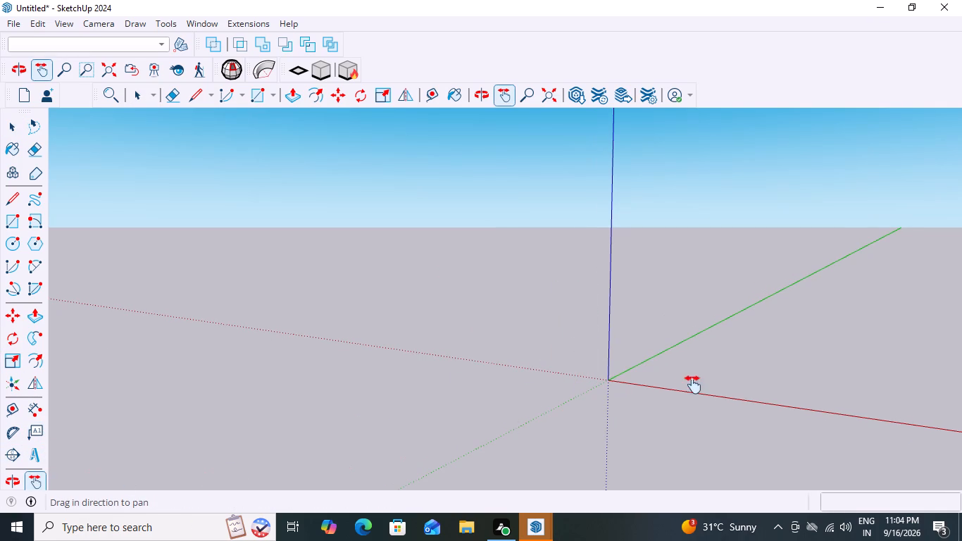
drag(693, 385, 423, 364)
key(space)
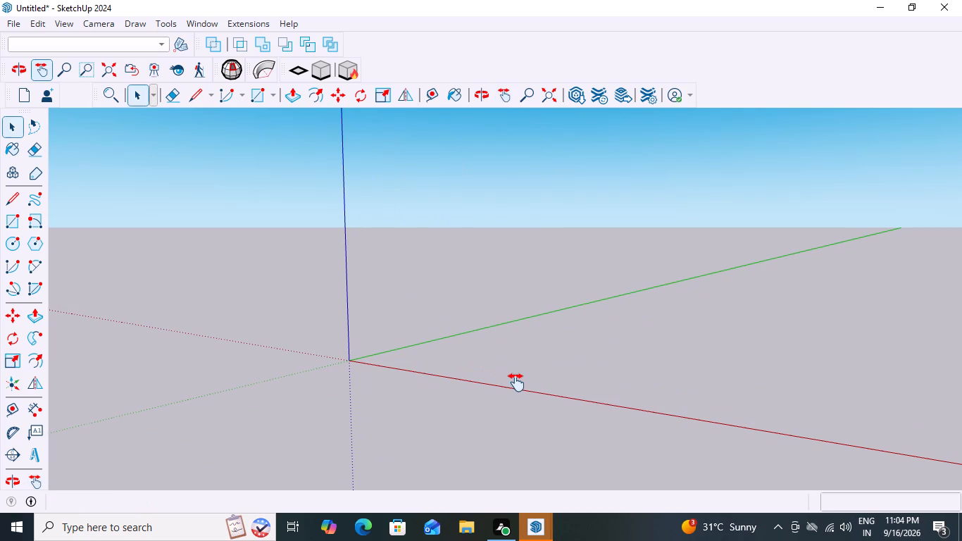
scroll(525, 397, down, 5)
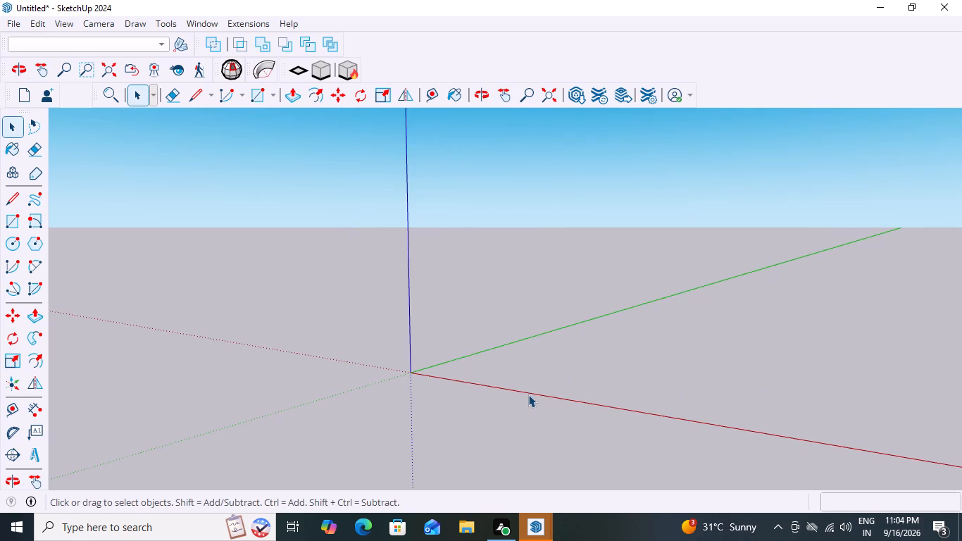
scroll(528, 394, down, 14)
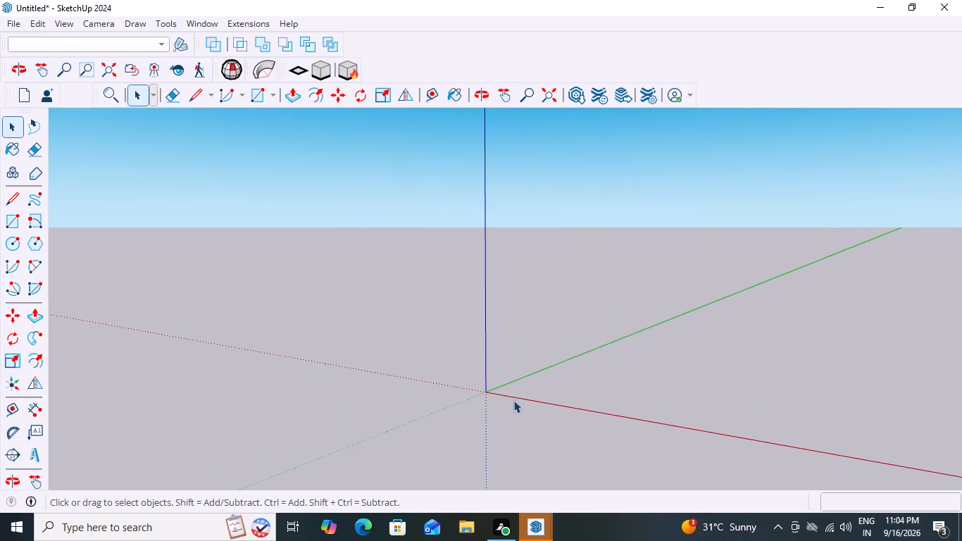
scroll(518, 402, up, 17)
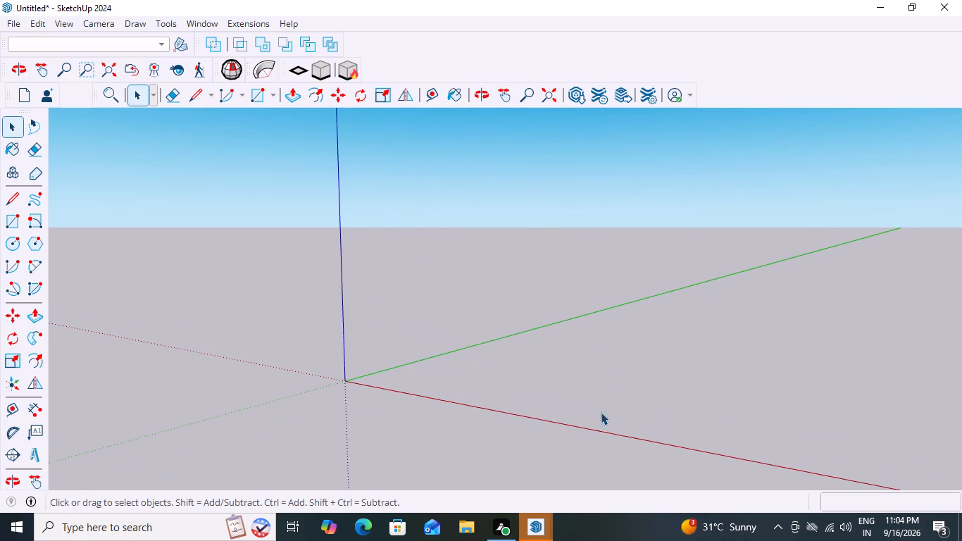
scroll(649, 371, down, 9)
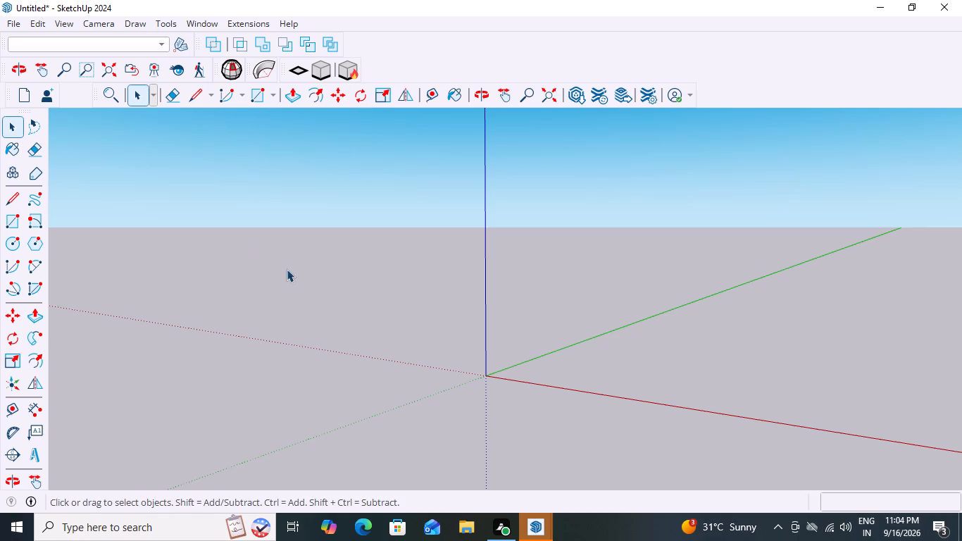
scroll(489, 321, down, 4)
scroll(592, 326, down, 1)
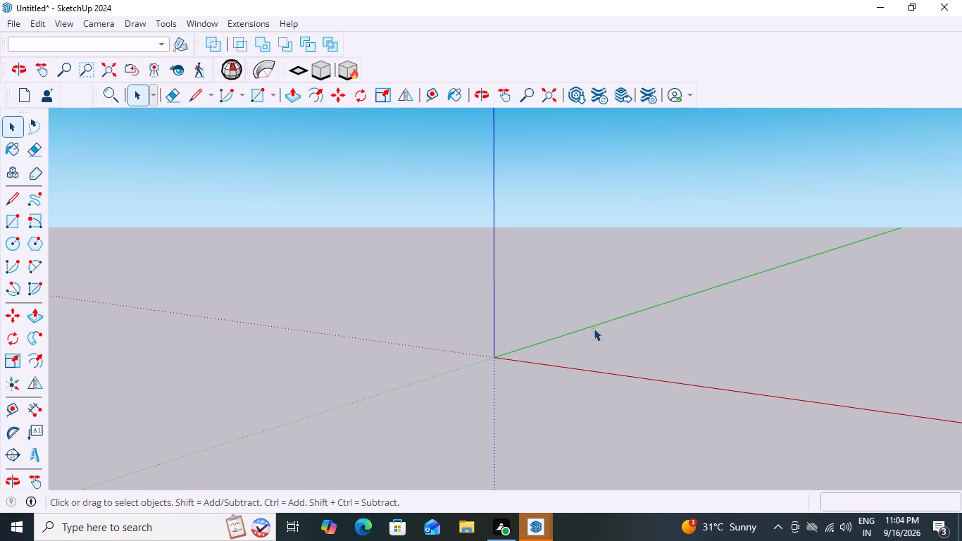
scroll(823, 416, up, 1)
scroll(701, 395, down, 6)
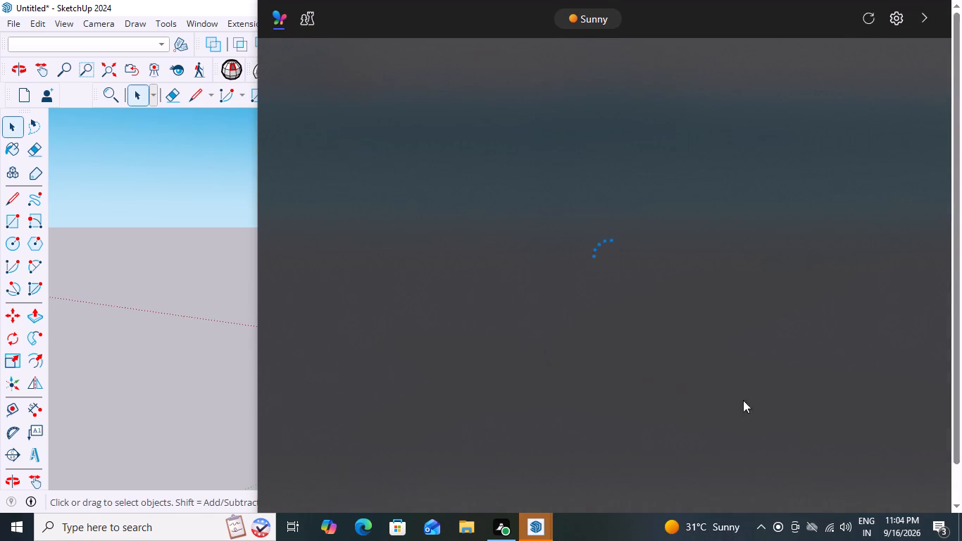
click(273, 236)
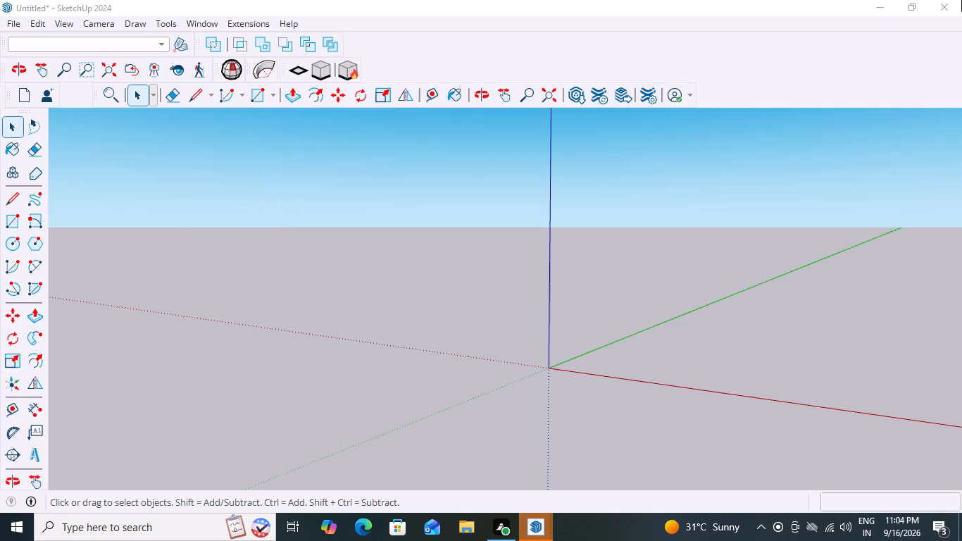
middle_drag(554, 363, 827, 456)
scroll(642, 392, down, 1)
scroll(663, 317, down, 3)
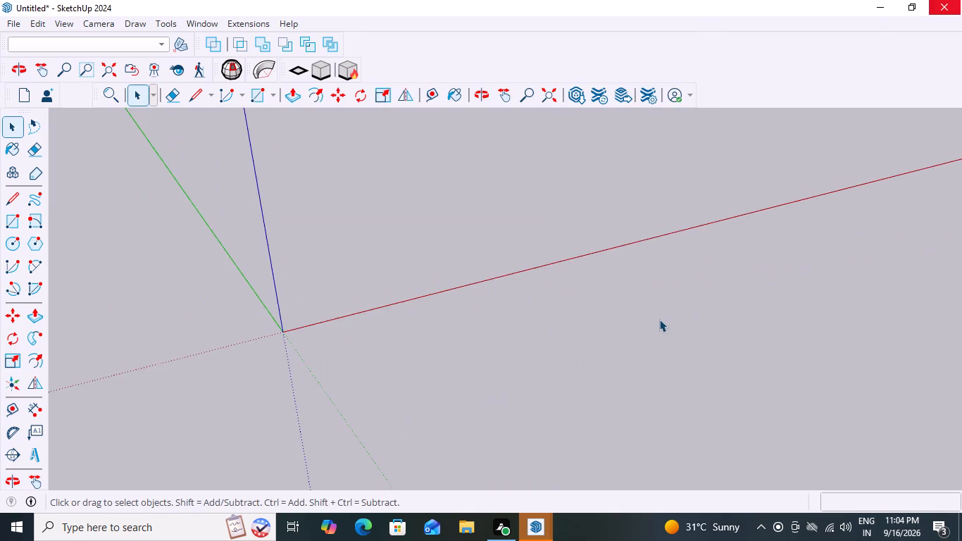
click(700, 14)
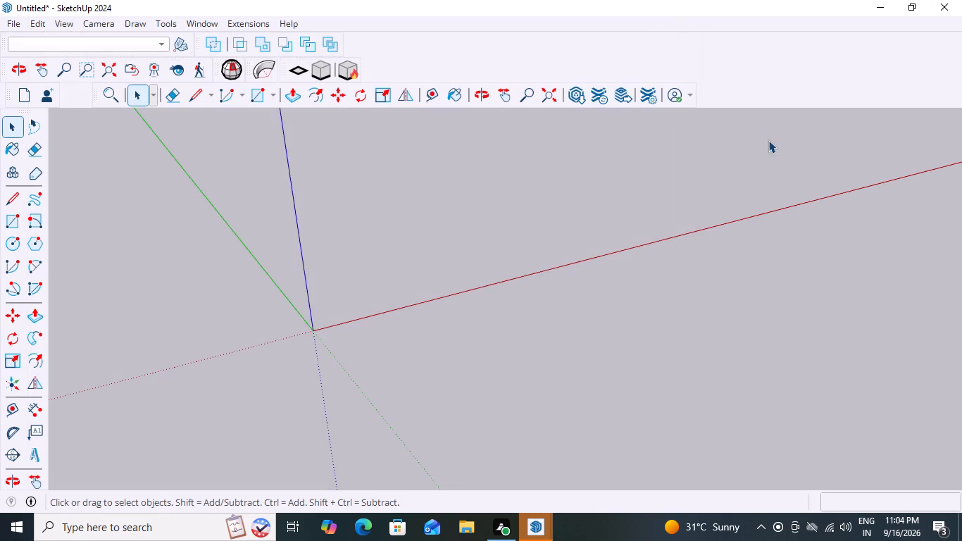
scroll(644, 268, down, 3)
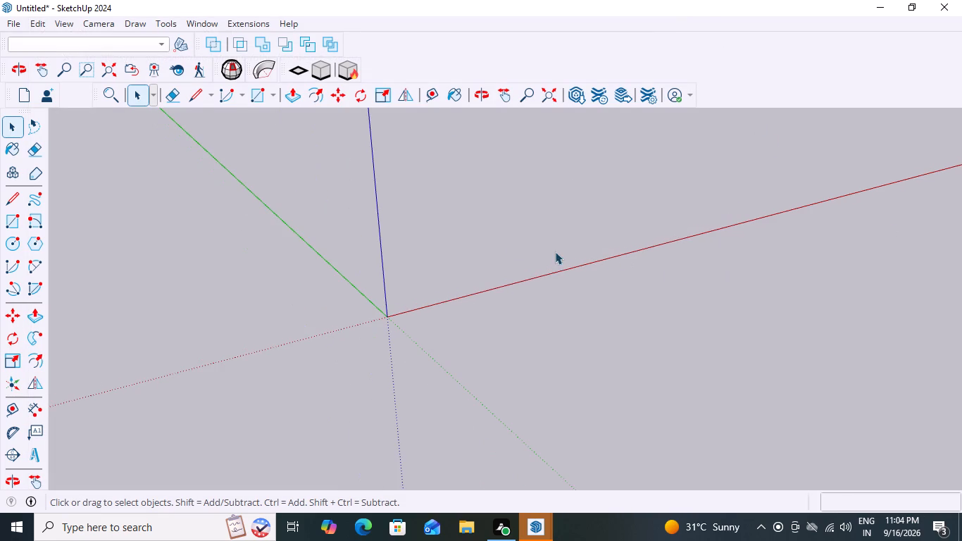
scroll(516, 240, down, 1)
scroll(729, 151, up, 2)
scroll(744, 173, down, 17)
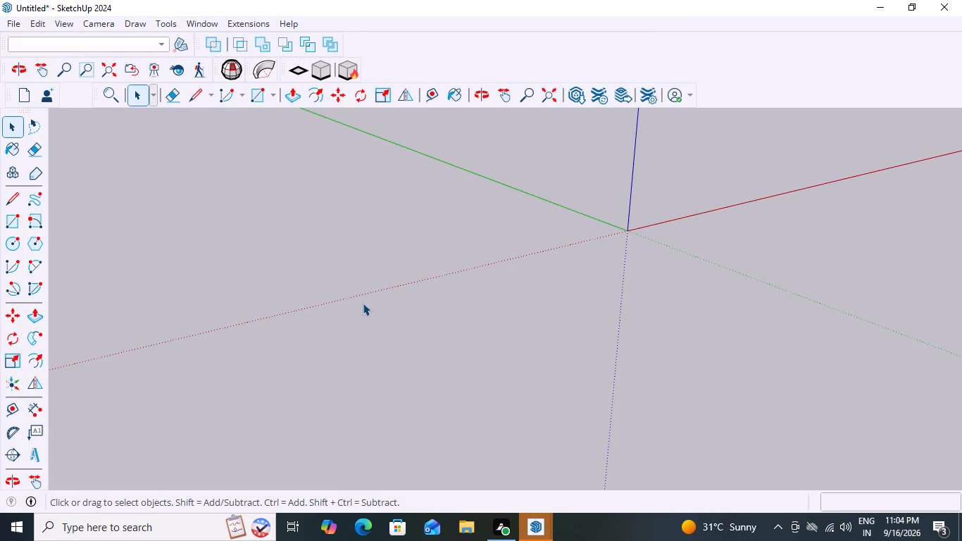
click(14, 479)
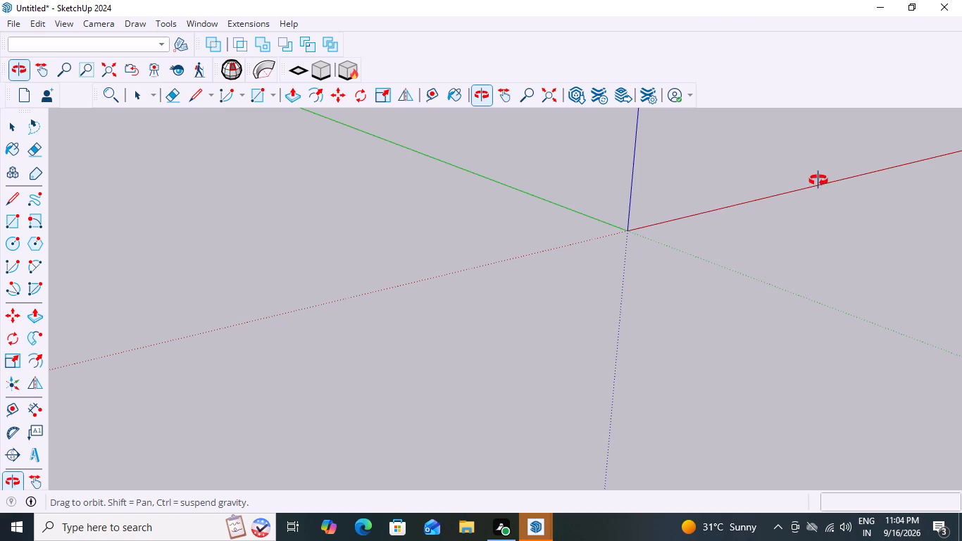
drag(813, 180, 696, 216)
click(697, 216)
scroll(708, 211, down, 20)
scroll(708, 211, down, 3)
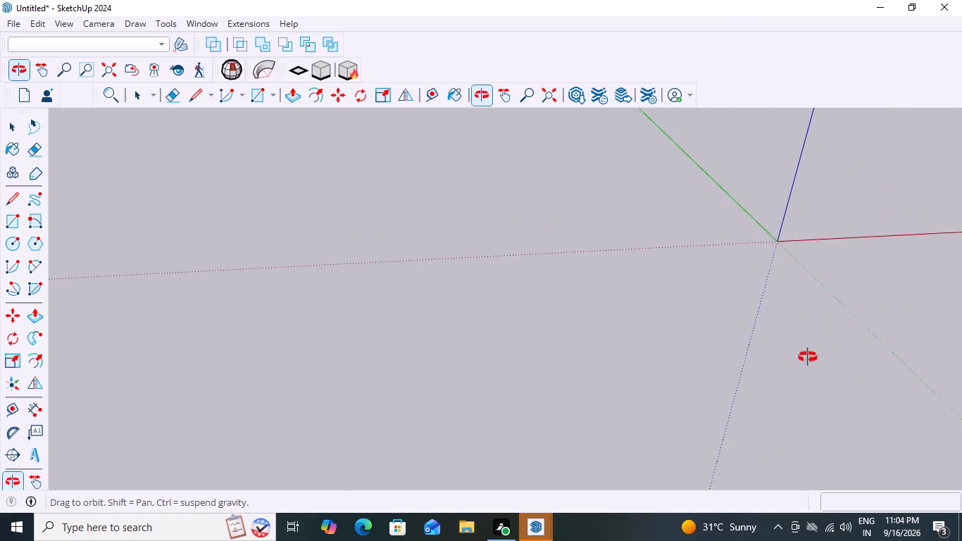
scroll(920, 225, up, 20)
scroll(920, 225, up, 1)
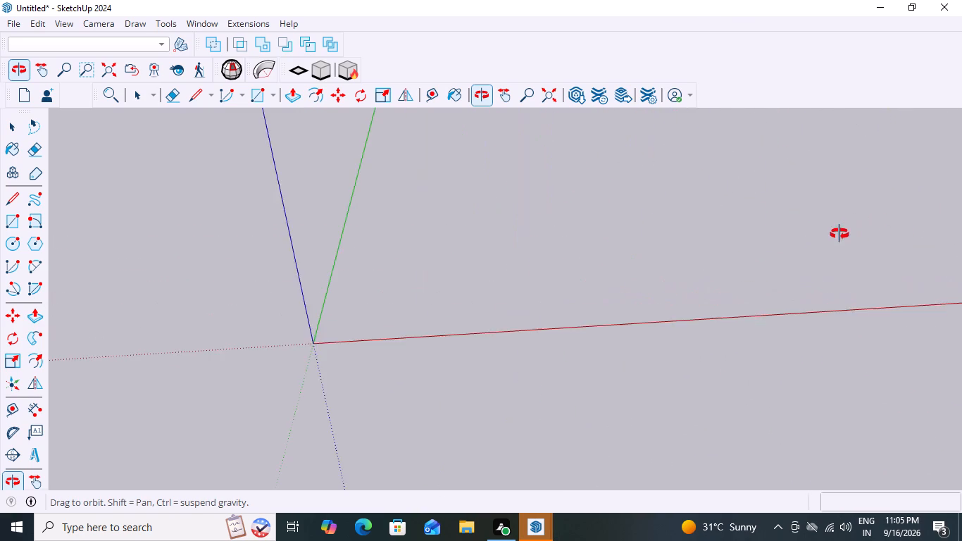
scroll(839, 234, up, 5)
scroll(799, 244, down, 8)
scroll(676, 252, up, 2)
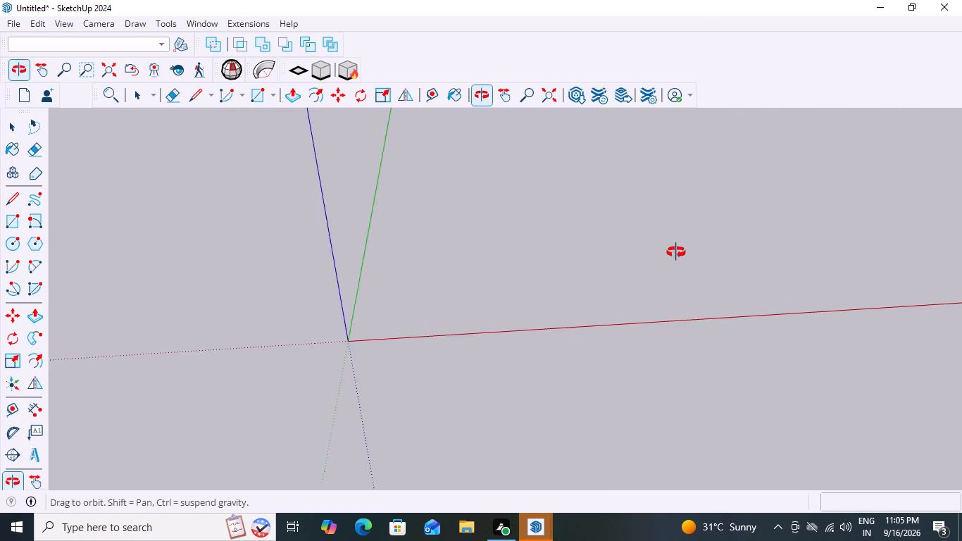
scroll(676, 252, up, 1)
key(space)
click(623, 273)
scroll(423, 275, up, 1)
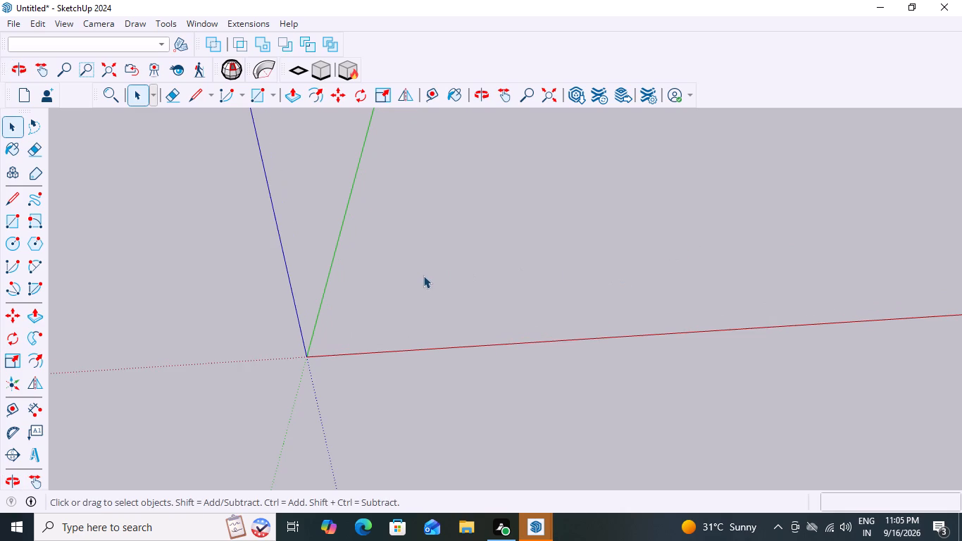
Draw a flat rectangle about 153' 8 1/2" by 34' 5 3/8" on the ground beside the red axis.
key(r)
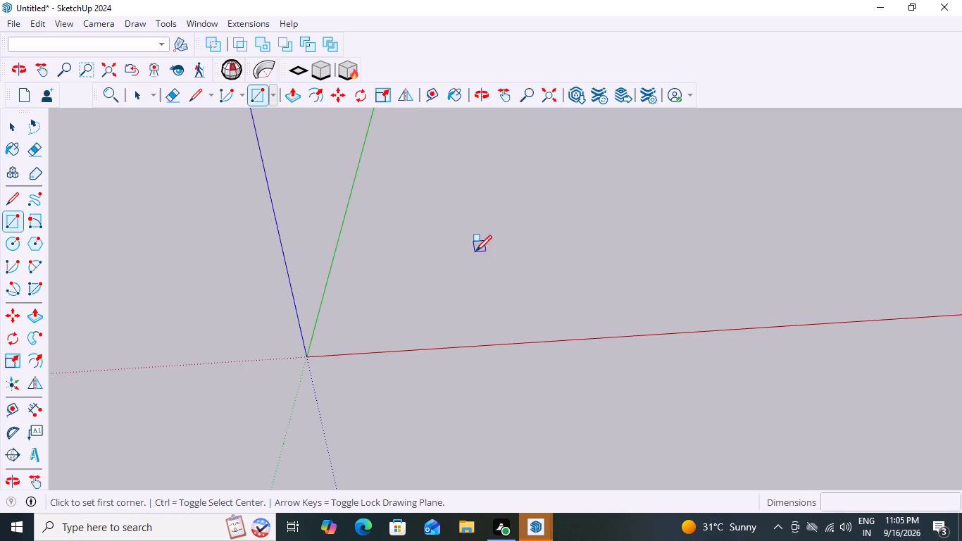
click(387, 327)
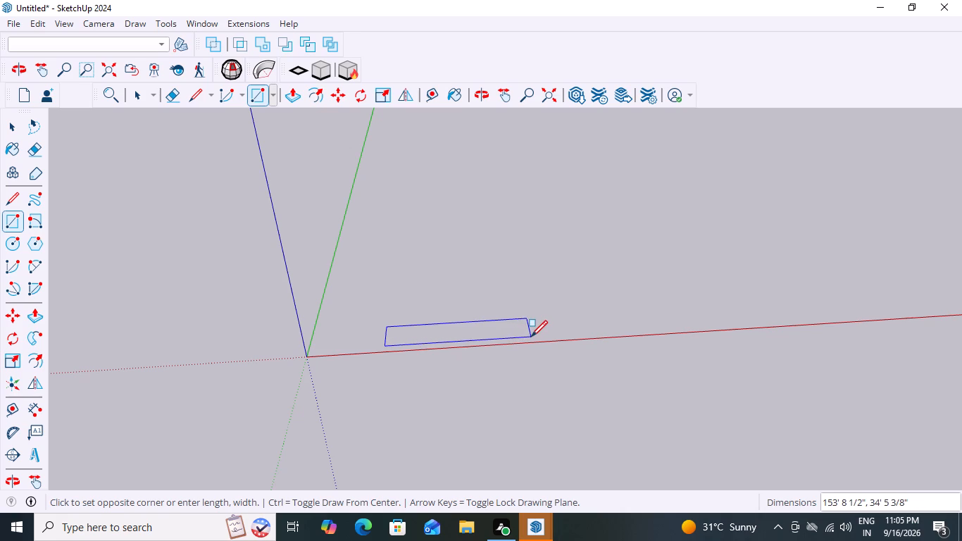
click(531, 337)
key(space)
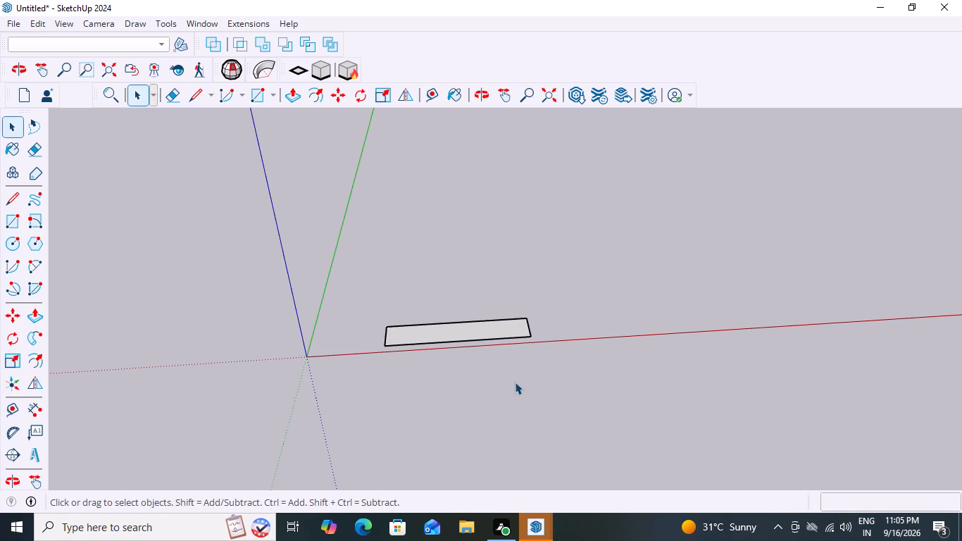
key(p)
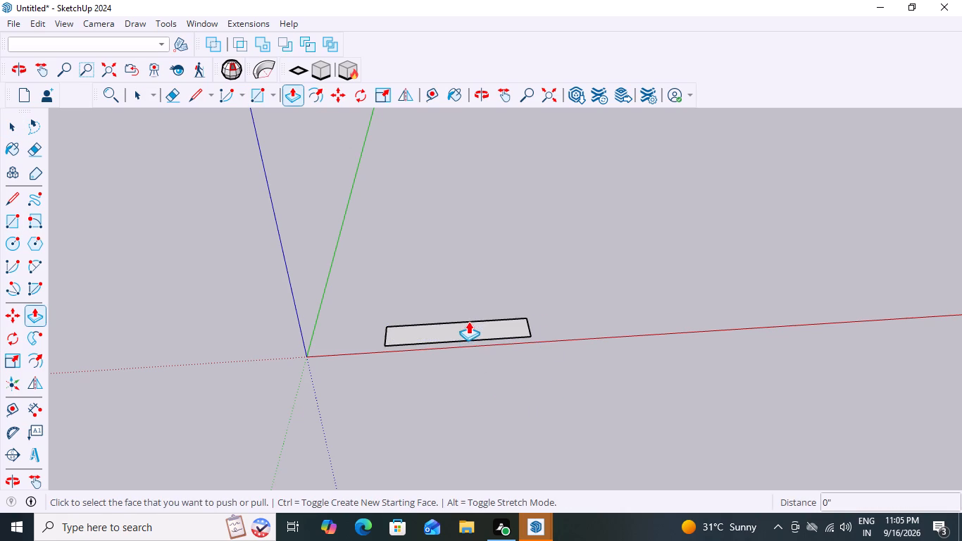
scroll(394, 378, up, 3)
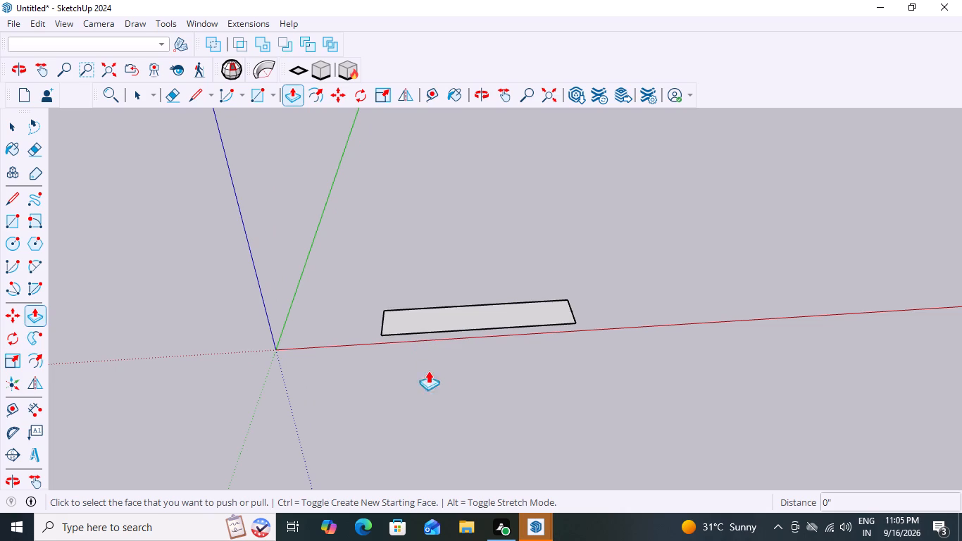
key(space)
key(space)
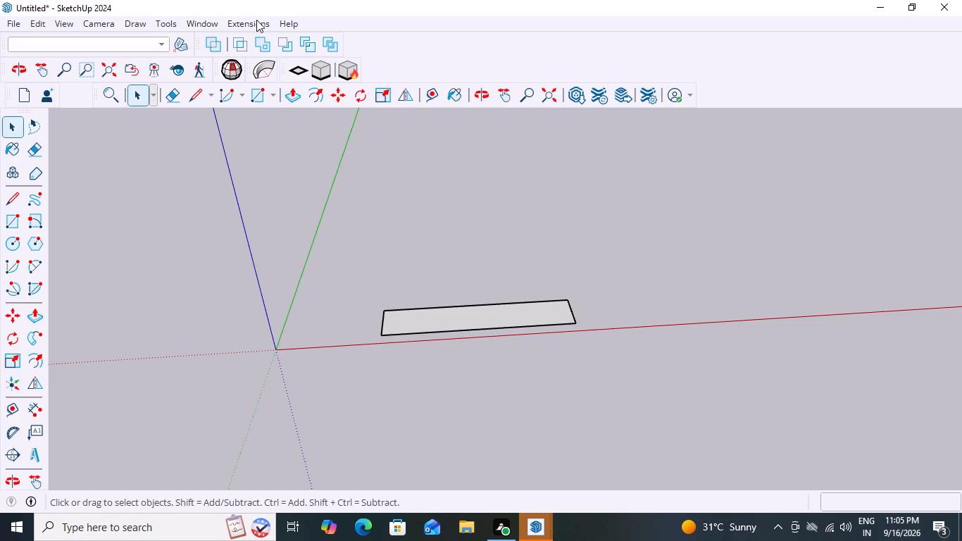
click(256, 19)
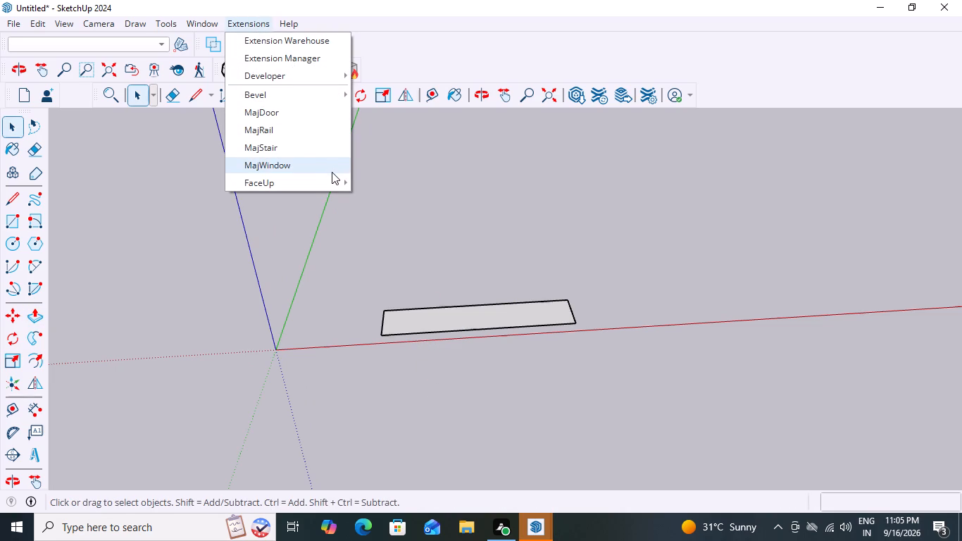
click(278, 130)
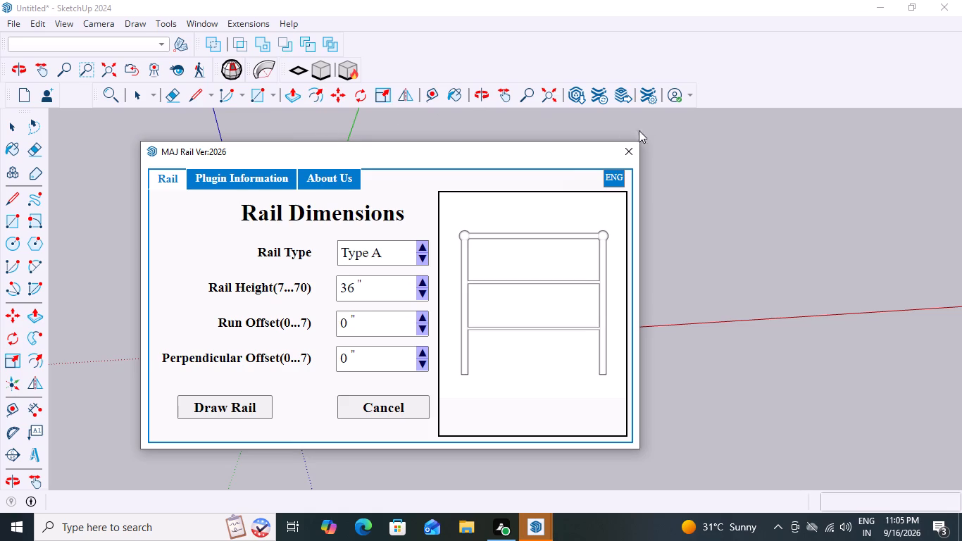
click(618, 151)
Configure a MajStair staircase of Type A with 20 stairs, a 6" riser, 120" total height and stair nose YES.
click(249, 21)
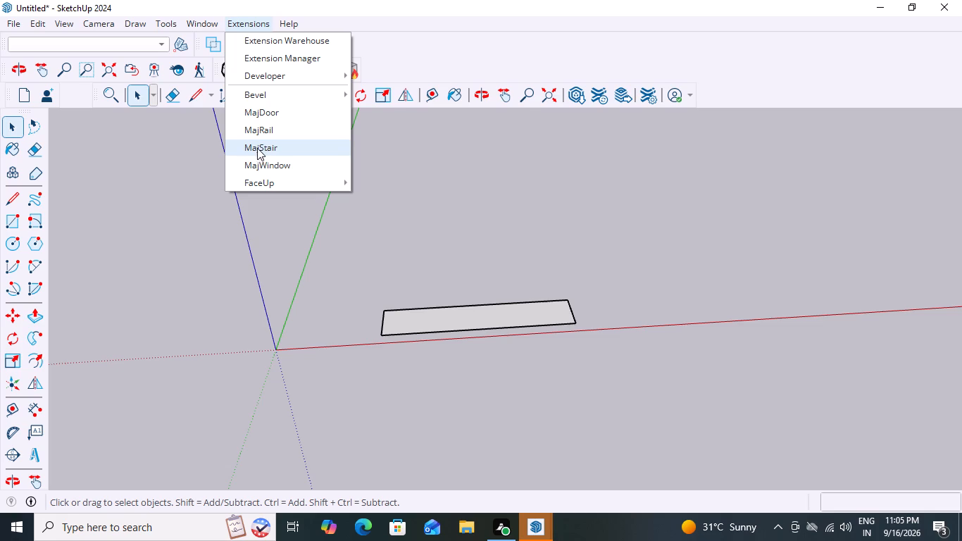
click(266, 147)
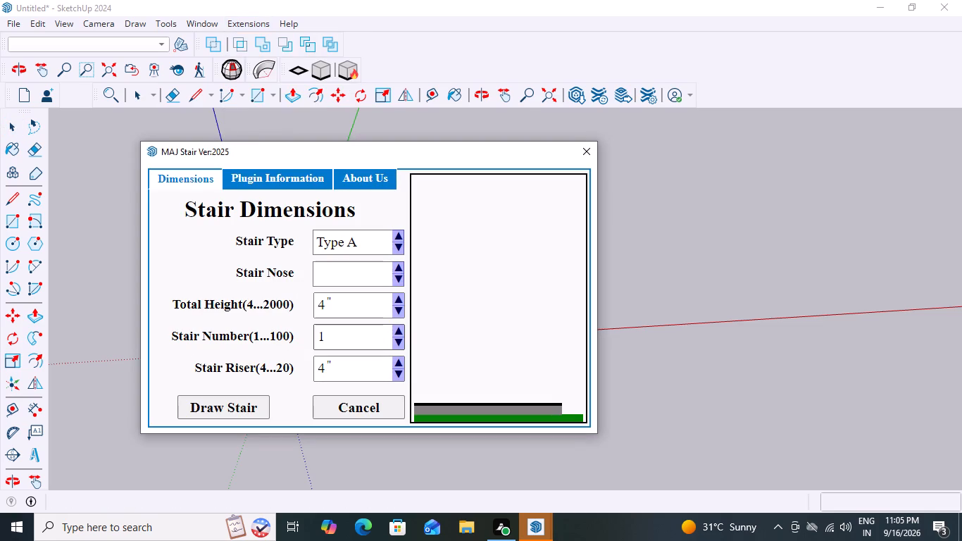
click(332, 338)
key(BackSpace)
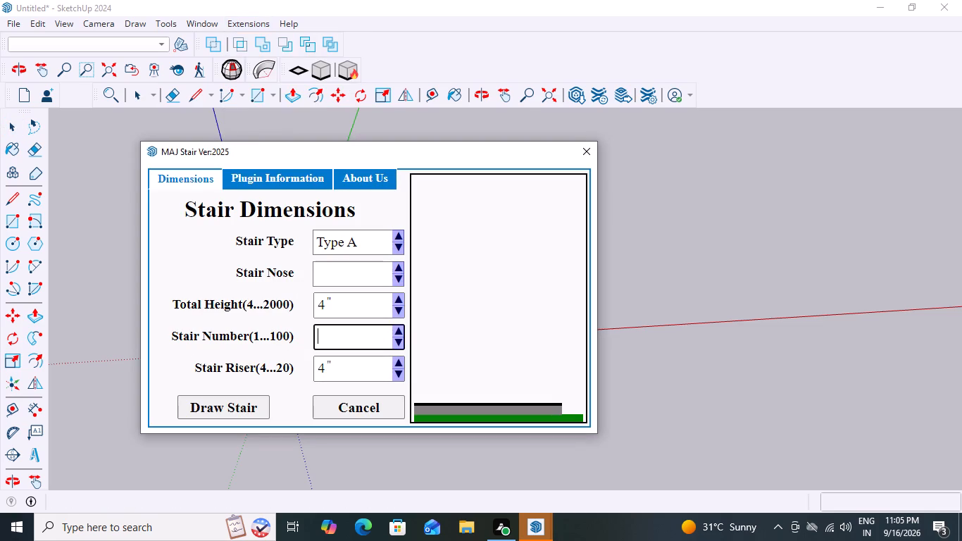
text(20)
click(338, 369)
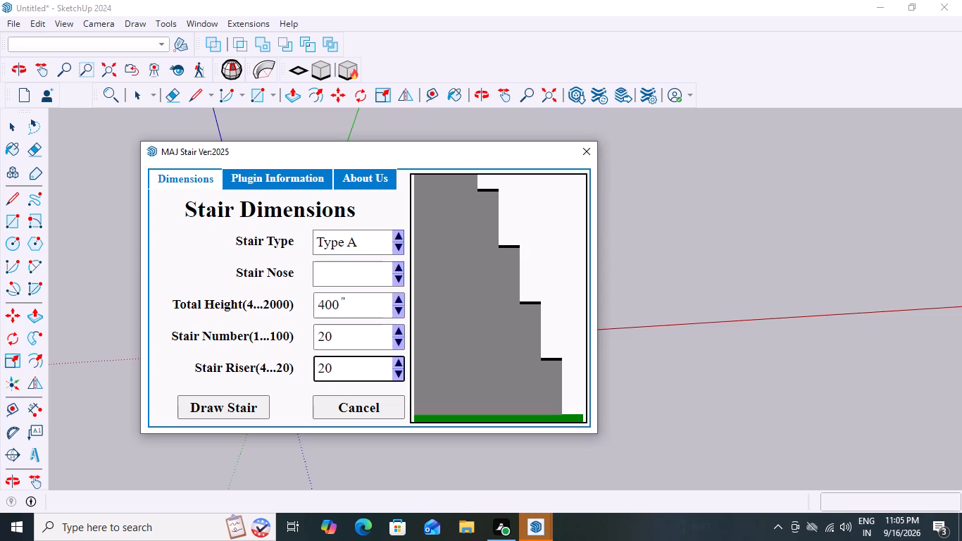
key(BackSpace)
key(BackSpace)
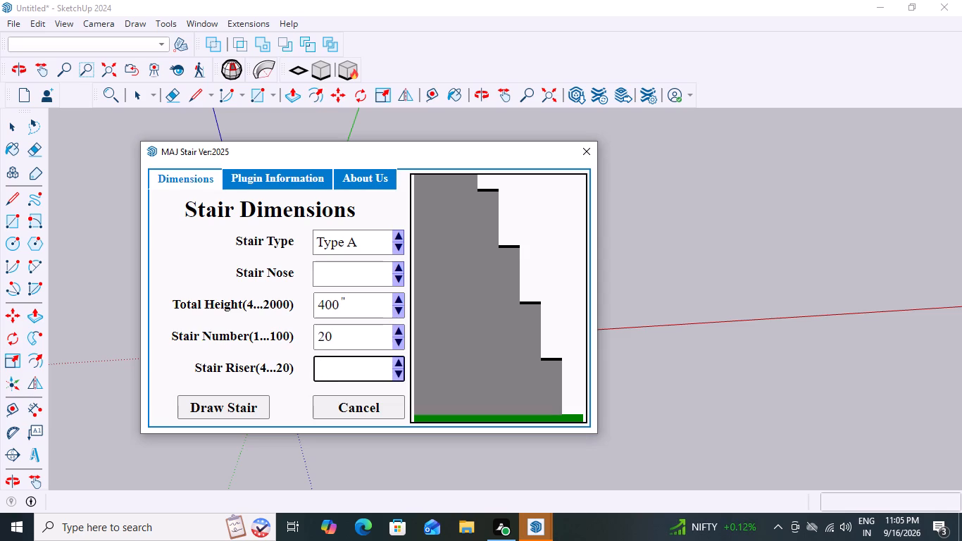
key(6)
key(shift+quotedbl)
key(shift+quotedbl)
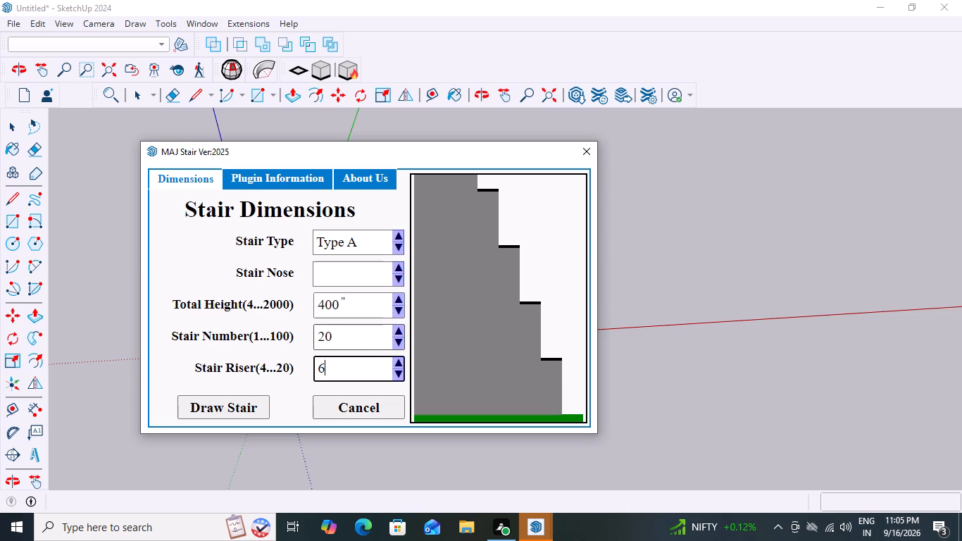
click(350, 303)
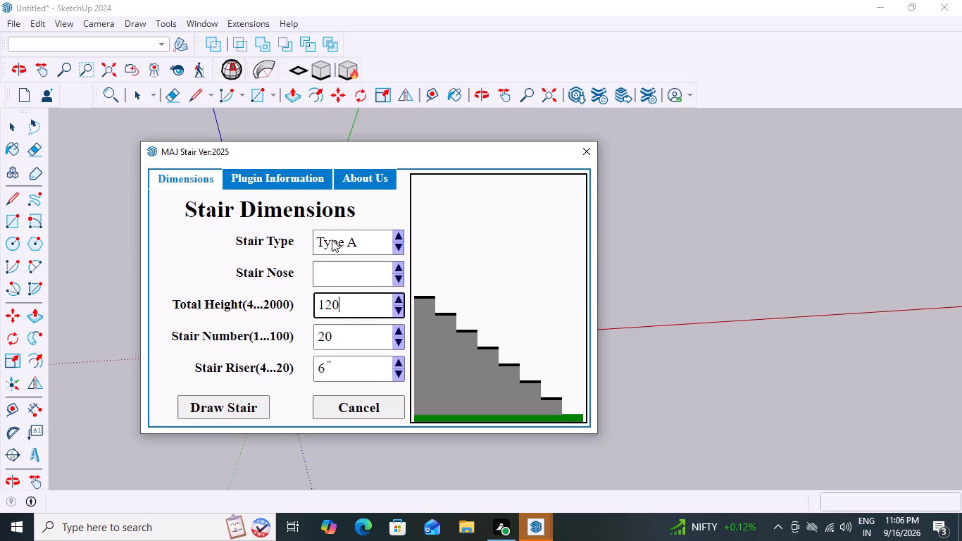
click(237, 409)
click(346, 275)
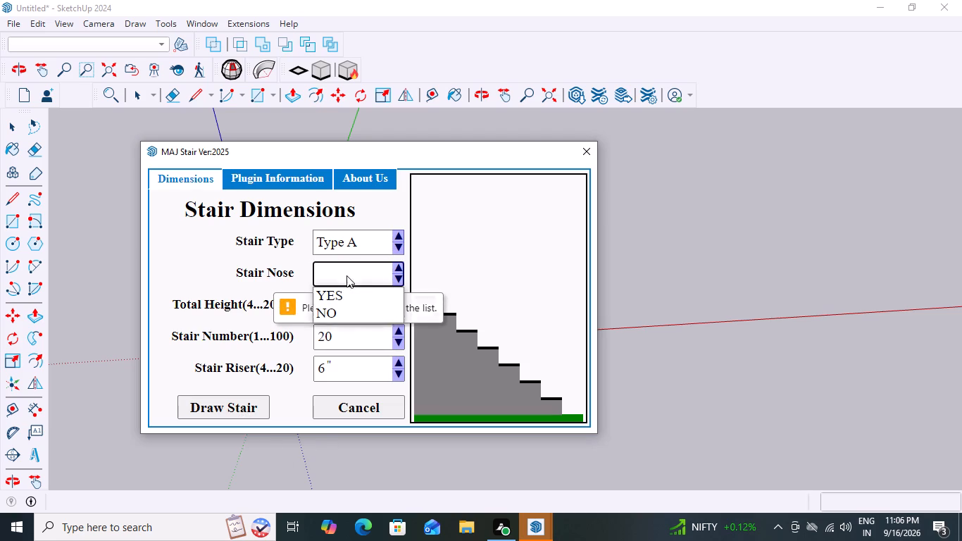
click(327, 297)
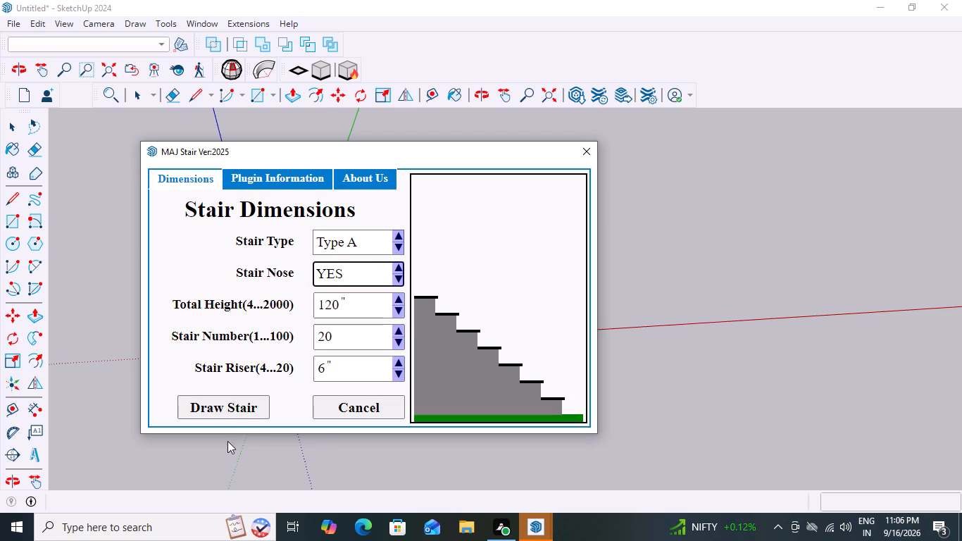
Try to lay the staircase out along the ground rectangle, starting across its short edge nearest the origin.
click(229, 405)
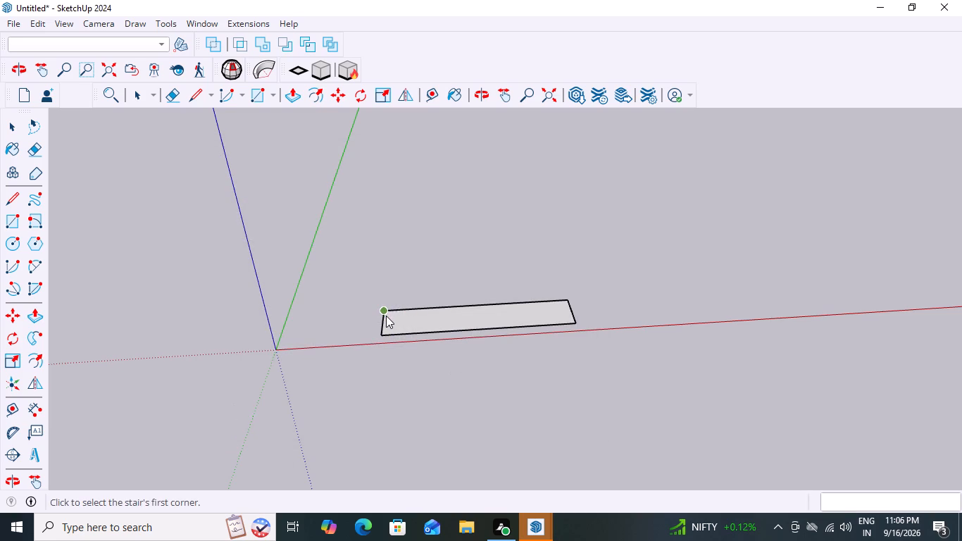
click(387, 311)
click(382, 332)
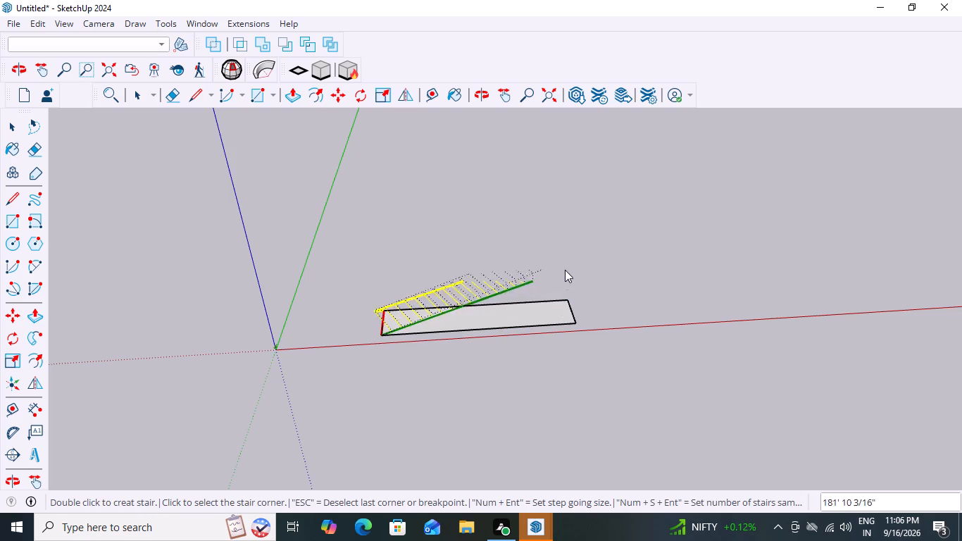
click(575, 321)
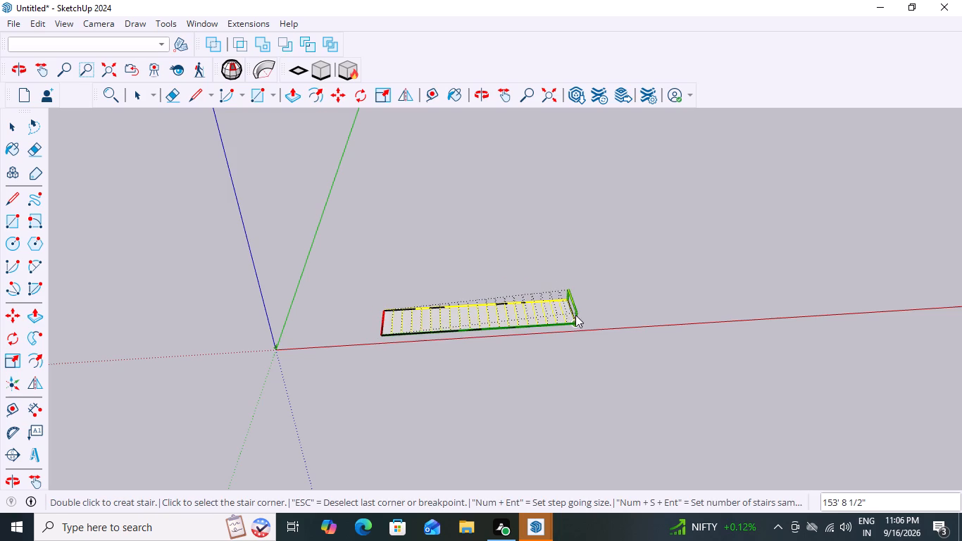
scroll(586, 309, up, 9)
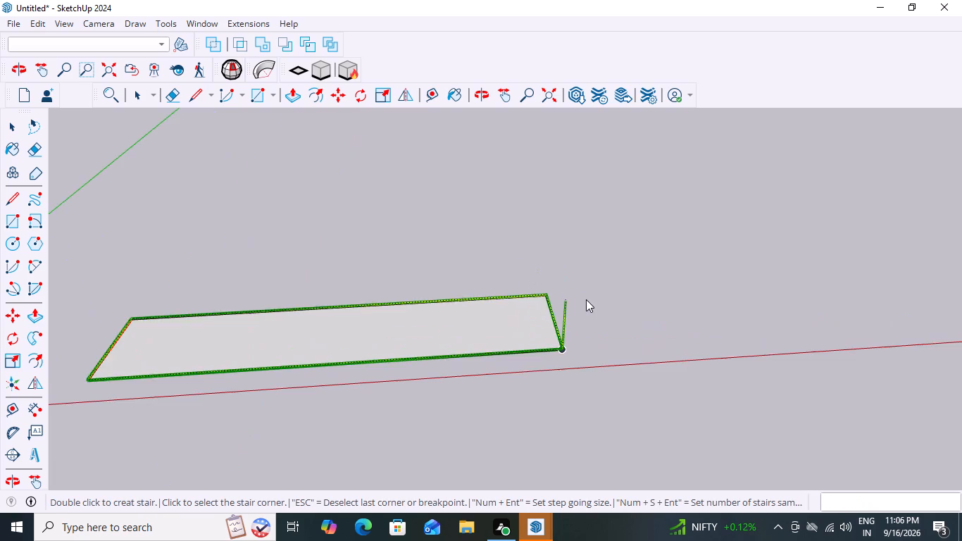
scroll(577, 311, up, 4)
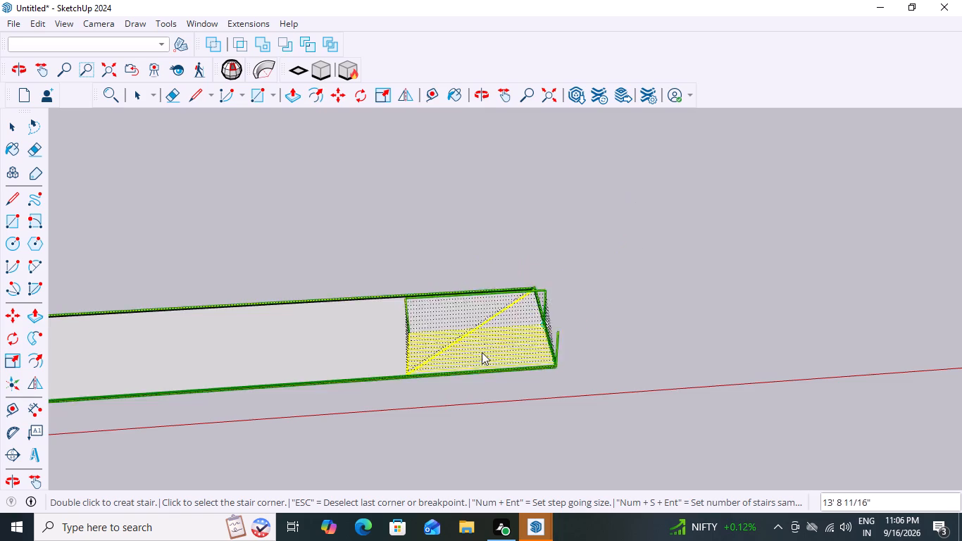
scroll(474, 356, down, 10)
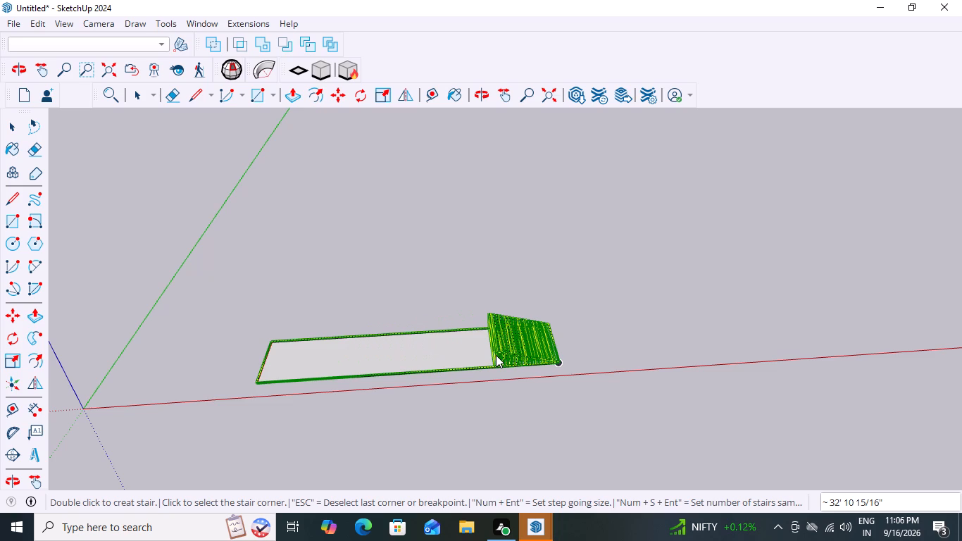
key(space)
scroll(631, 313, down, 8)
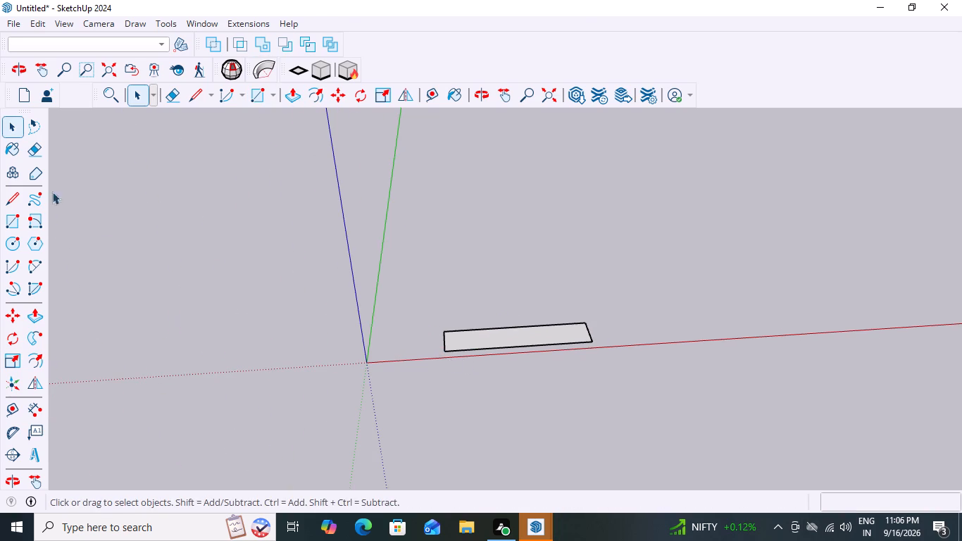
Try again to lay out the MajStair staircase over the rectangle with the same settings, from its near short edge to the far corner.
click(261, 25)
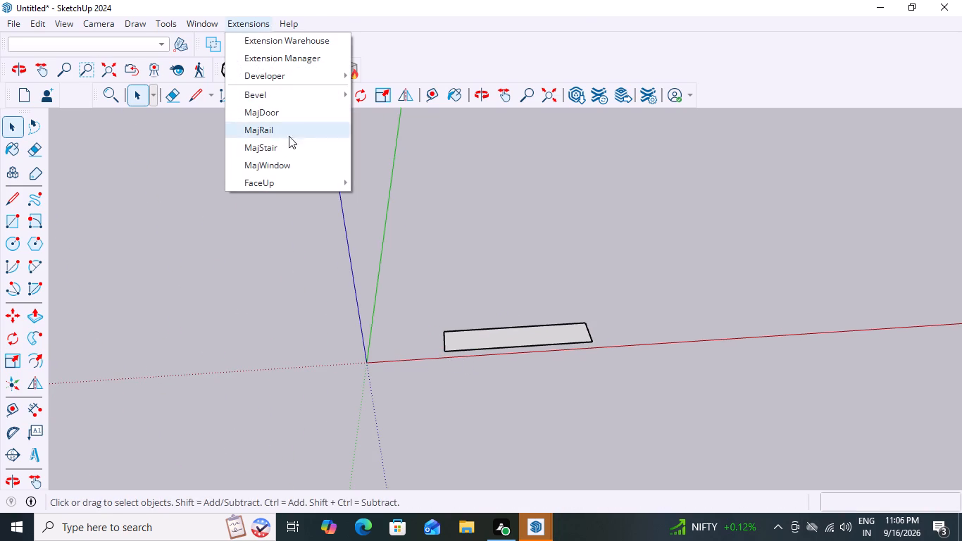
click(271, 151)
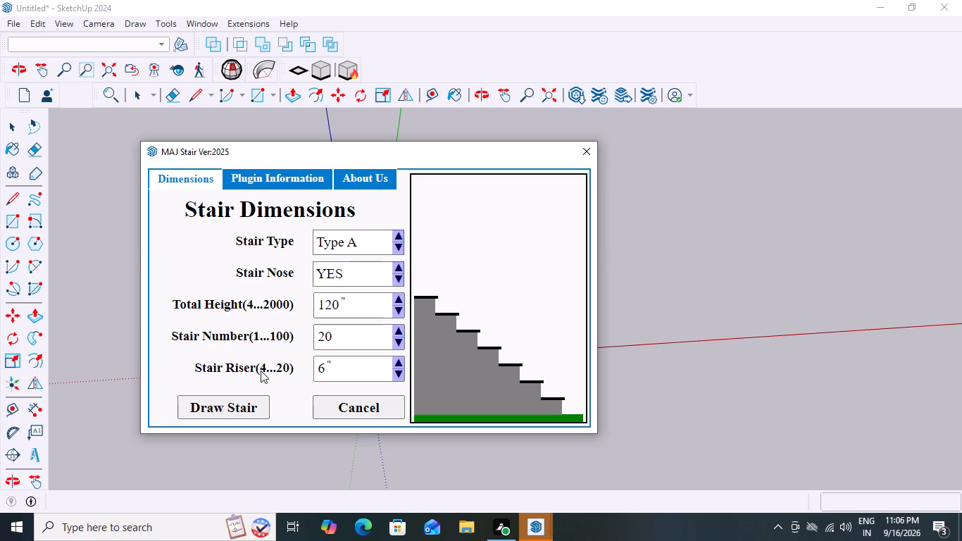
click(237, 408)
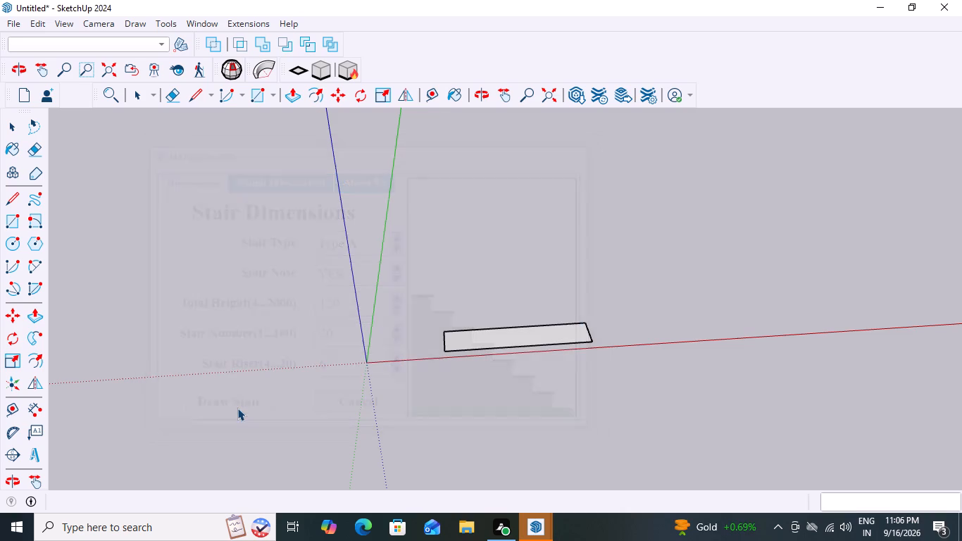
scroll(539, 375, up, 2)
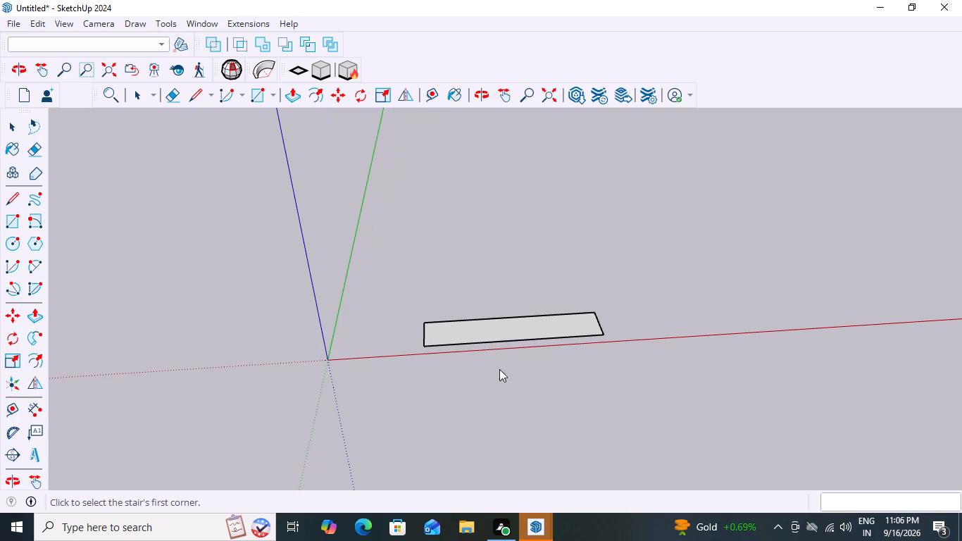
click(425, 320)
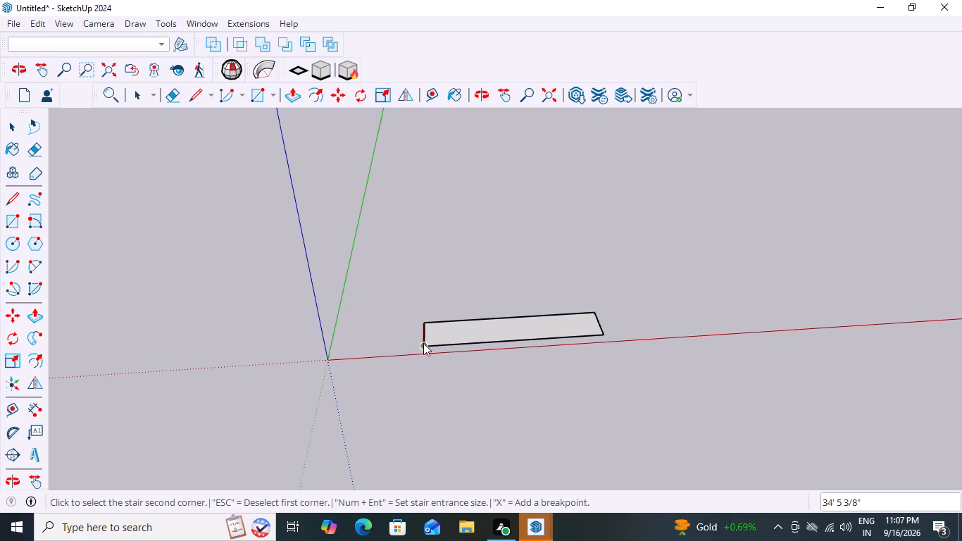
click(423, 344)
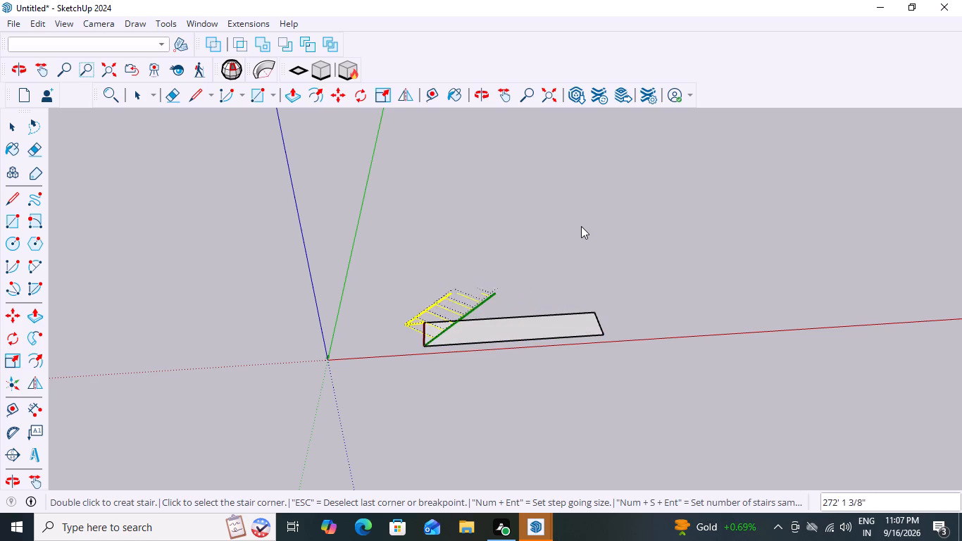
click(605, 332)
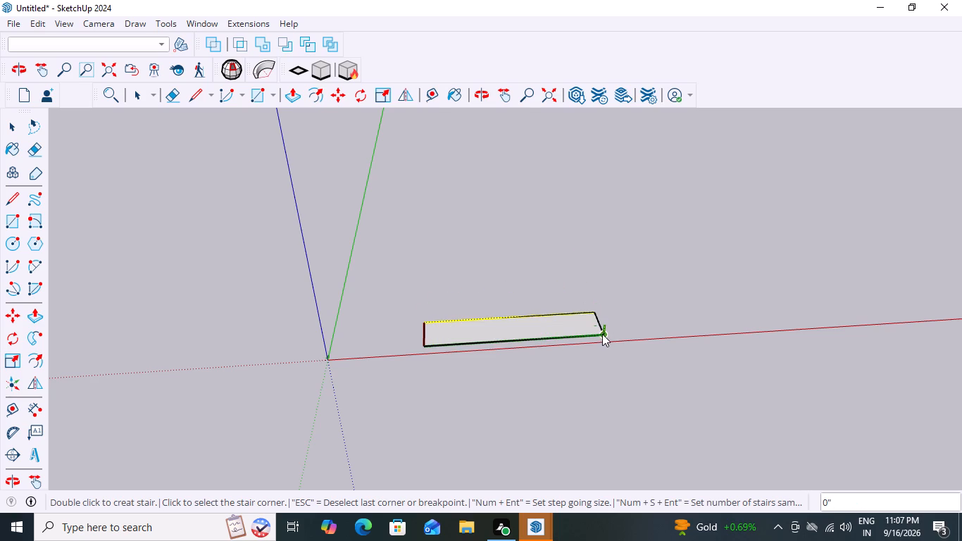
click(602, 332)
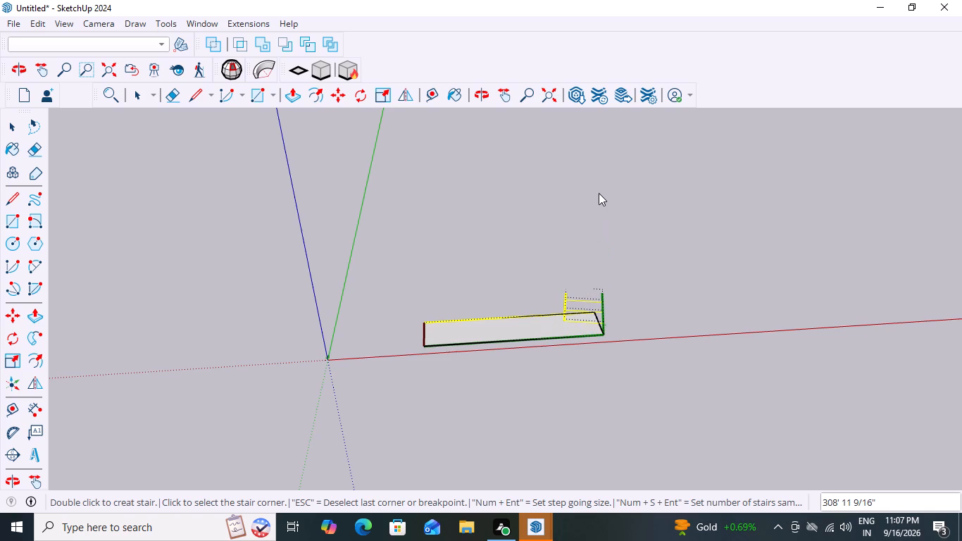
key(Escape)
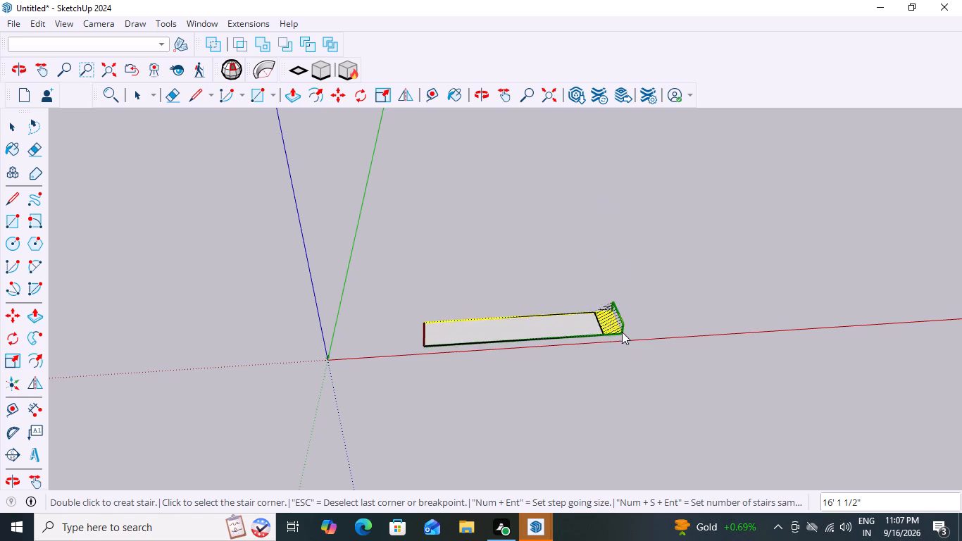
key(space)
Push/Pull the rectangle upward about 2' into a thin slab.
scroll(513, 344, up, 4)
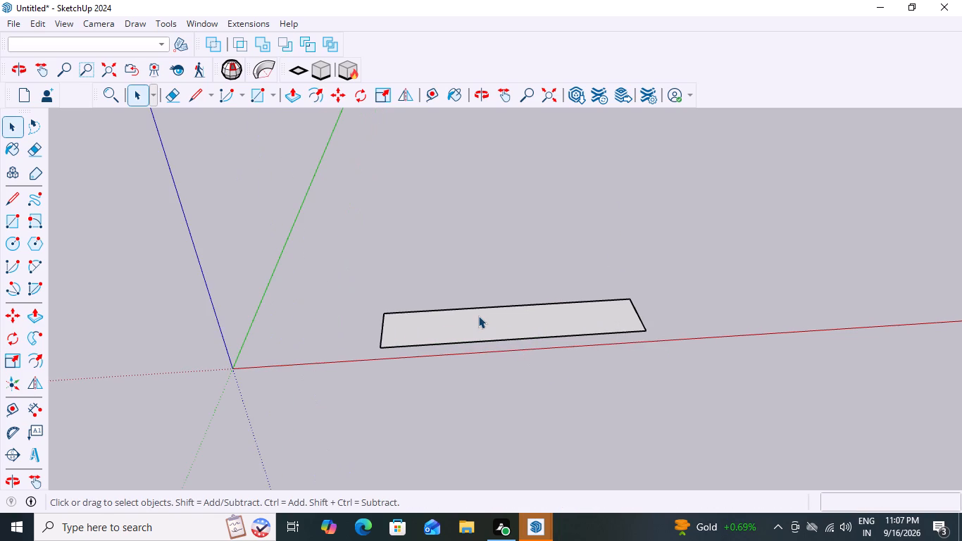
key(p)
click(471, 318)
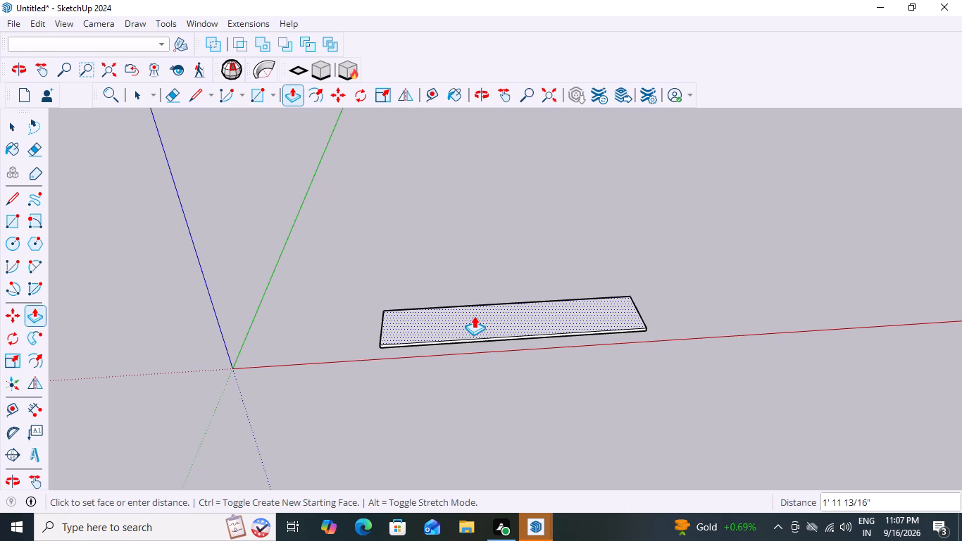
click(474, 316)
key(space)
Make a group from all the faces and edges of the thin slab.
scroll(439, 365, up, 4)
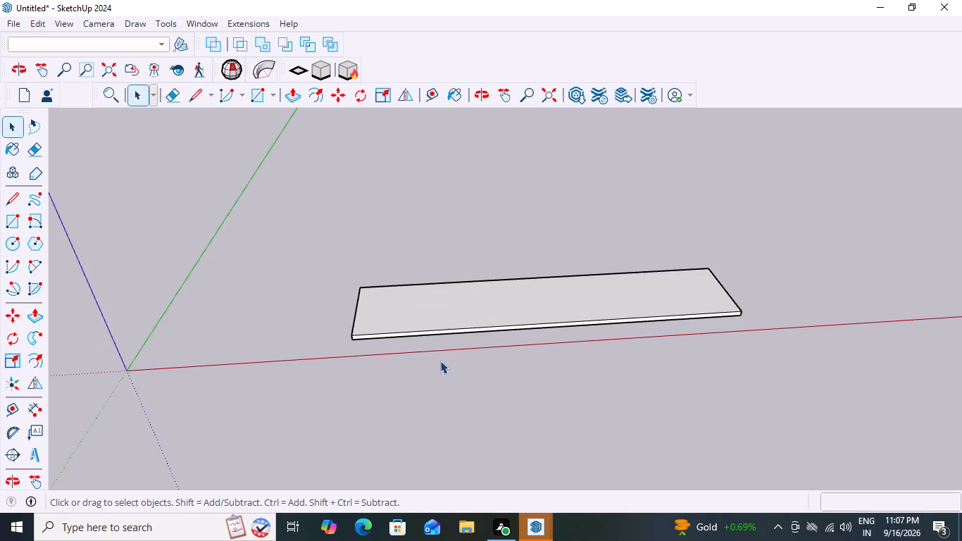
scroll(440, 361, up, 3)
click(433, 299)
triple_click(433, 299)
click(433, 299)
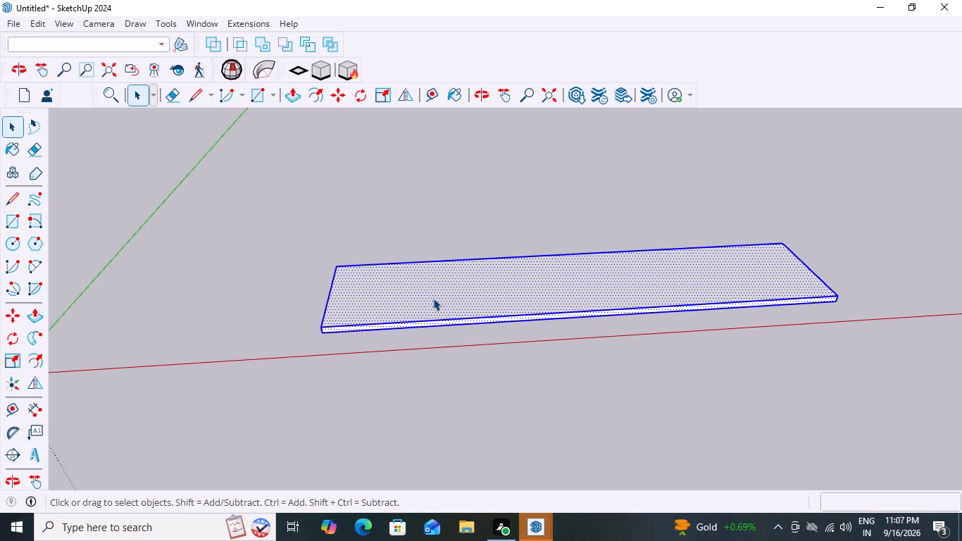
right_click(435, 296)
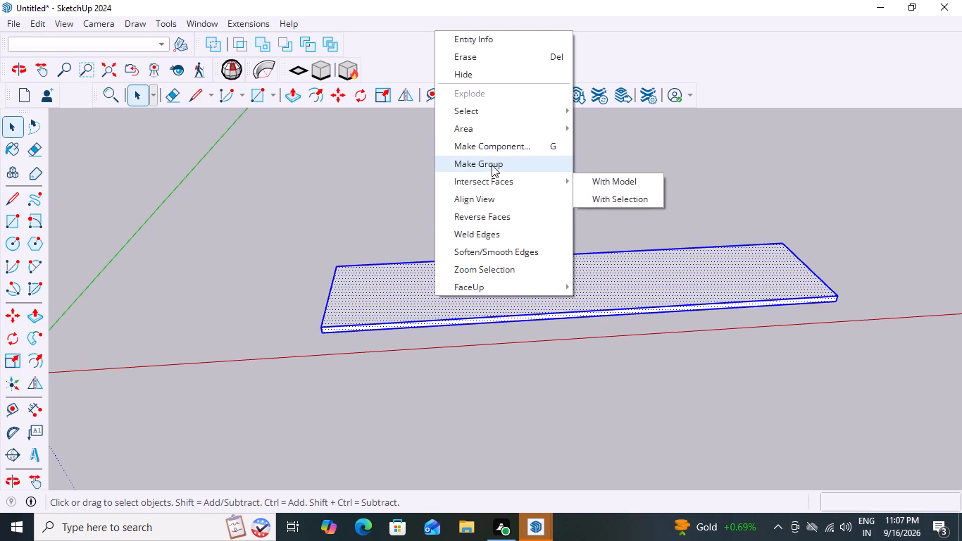
click(492, 165)
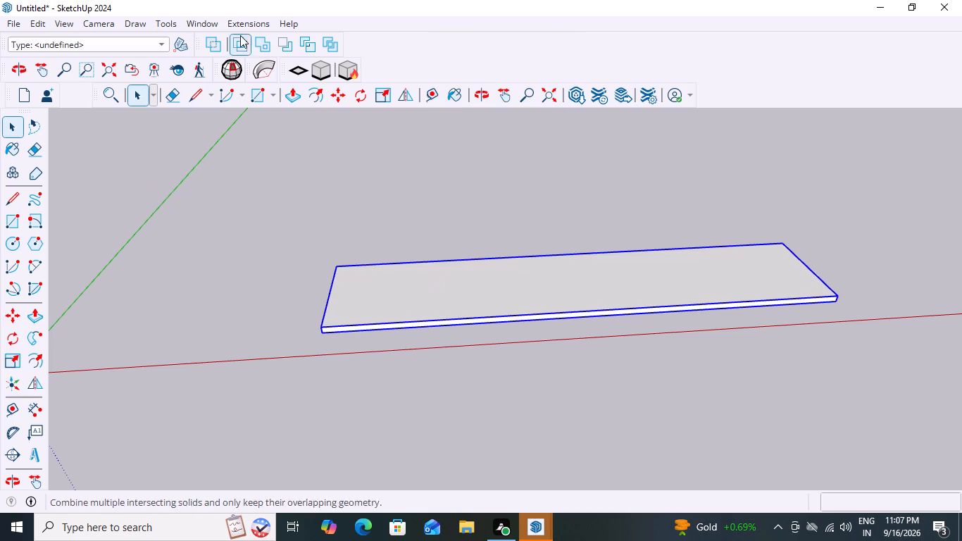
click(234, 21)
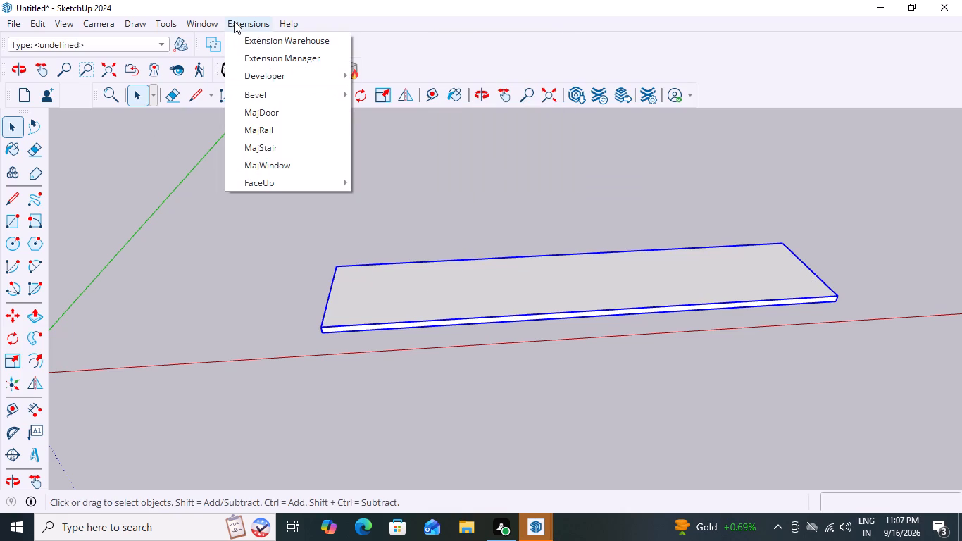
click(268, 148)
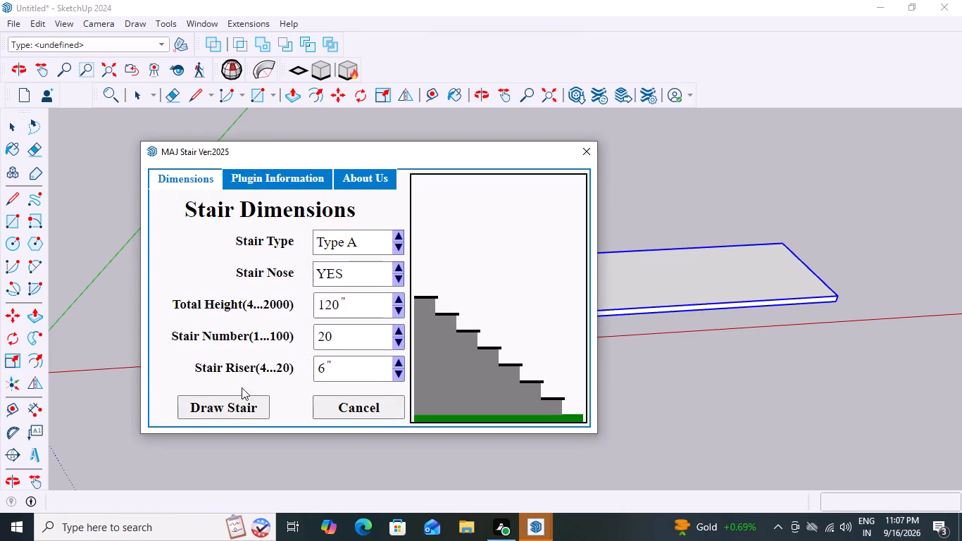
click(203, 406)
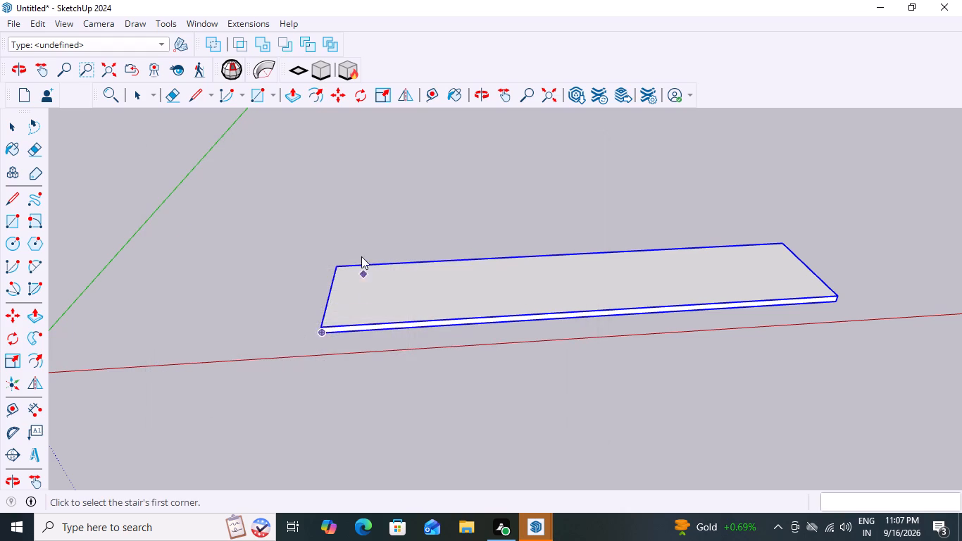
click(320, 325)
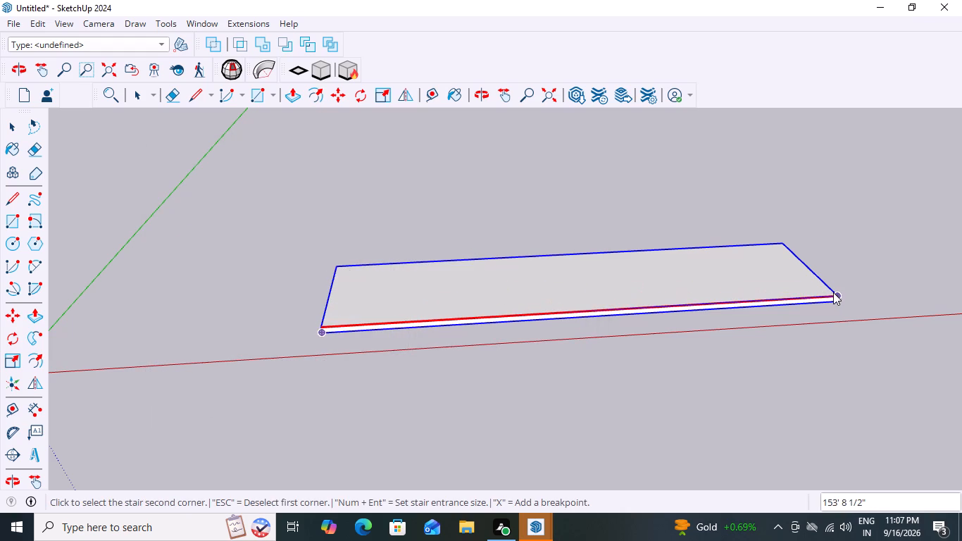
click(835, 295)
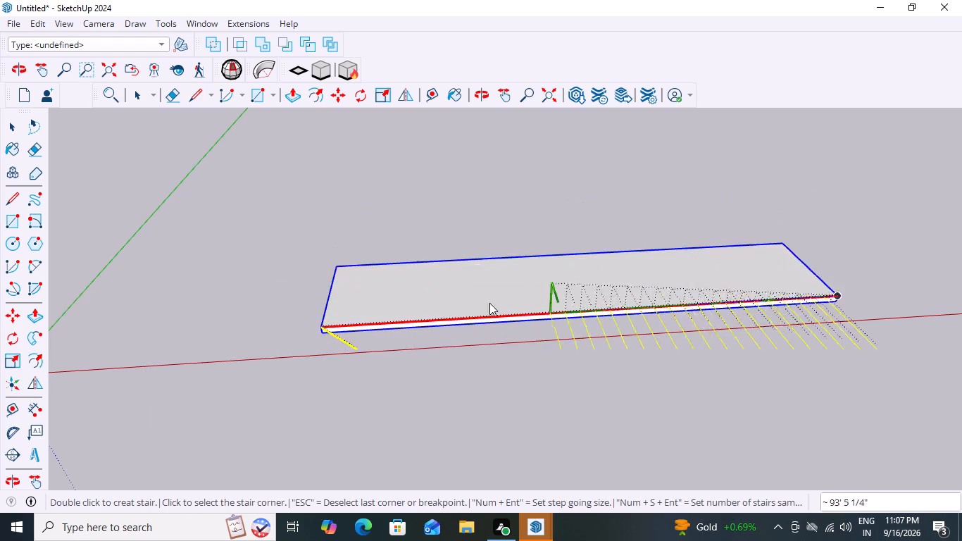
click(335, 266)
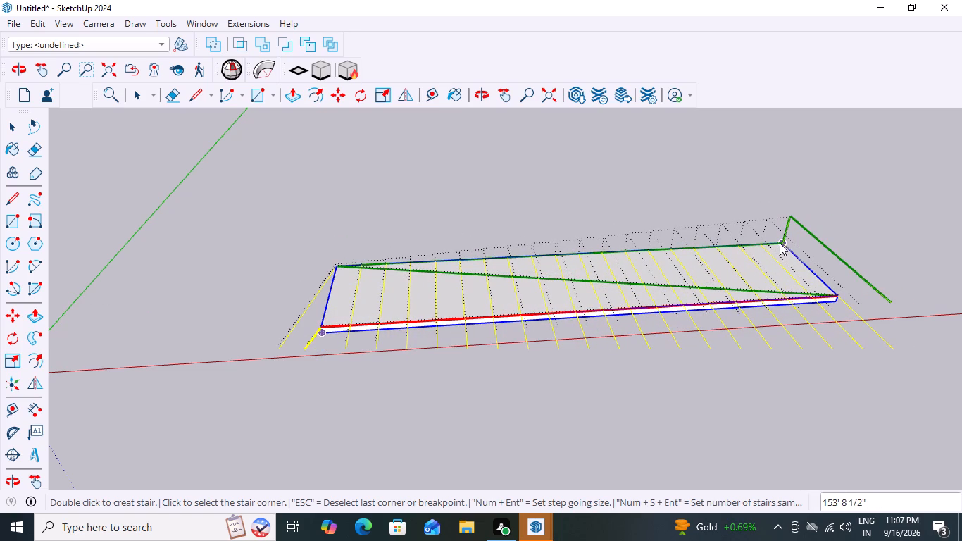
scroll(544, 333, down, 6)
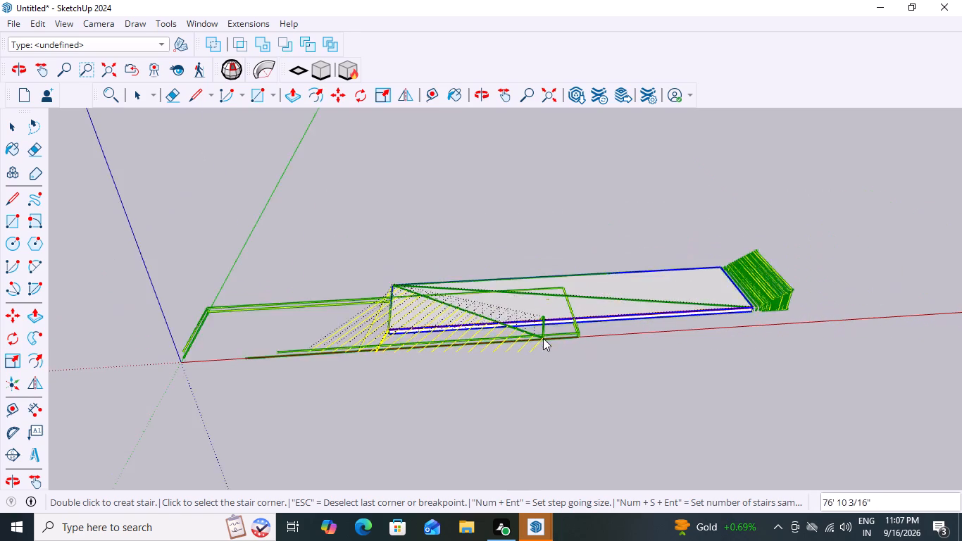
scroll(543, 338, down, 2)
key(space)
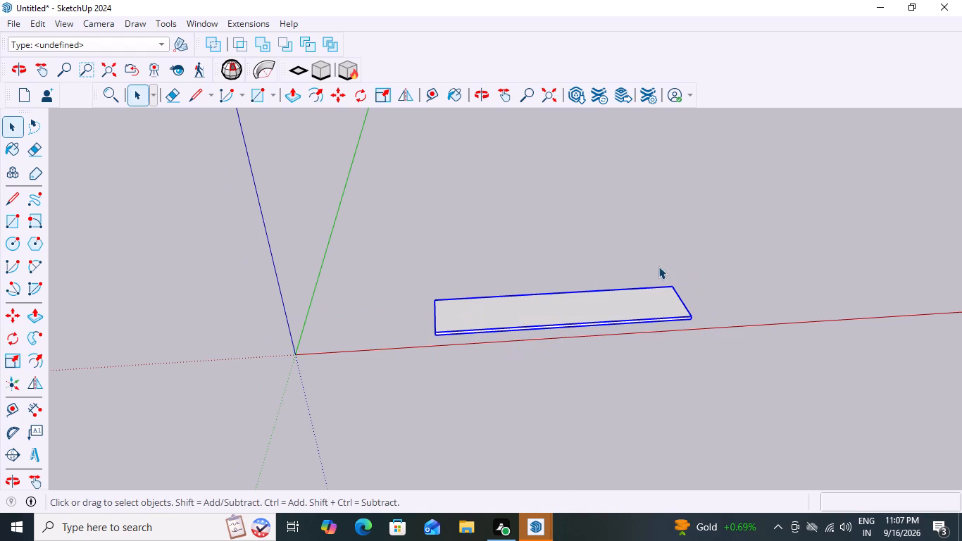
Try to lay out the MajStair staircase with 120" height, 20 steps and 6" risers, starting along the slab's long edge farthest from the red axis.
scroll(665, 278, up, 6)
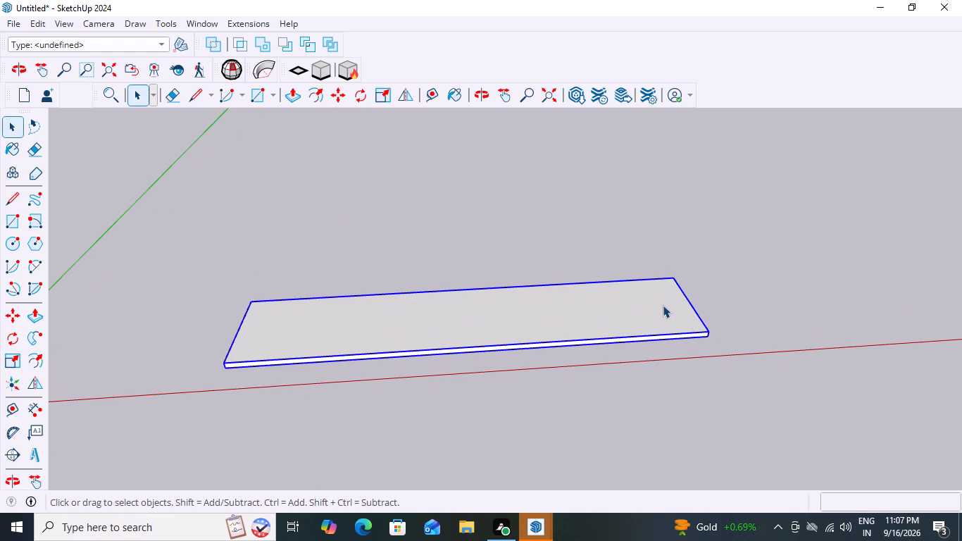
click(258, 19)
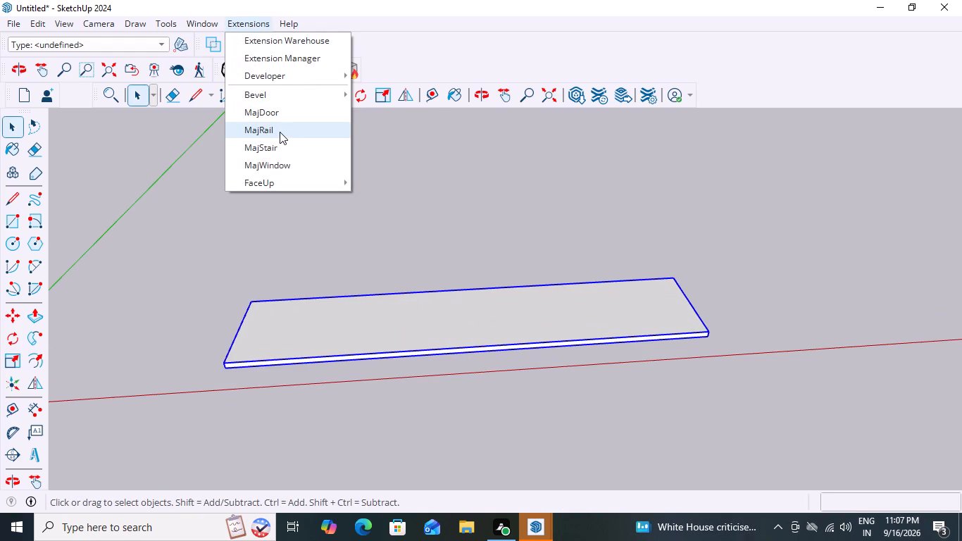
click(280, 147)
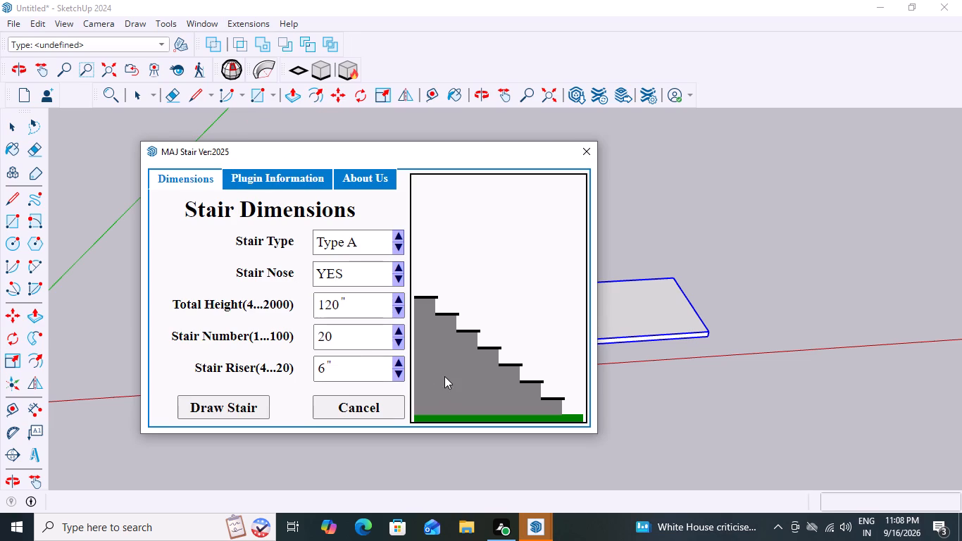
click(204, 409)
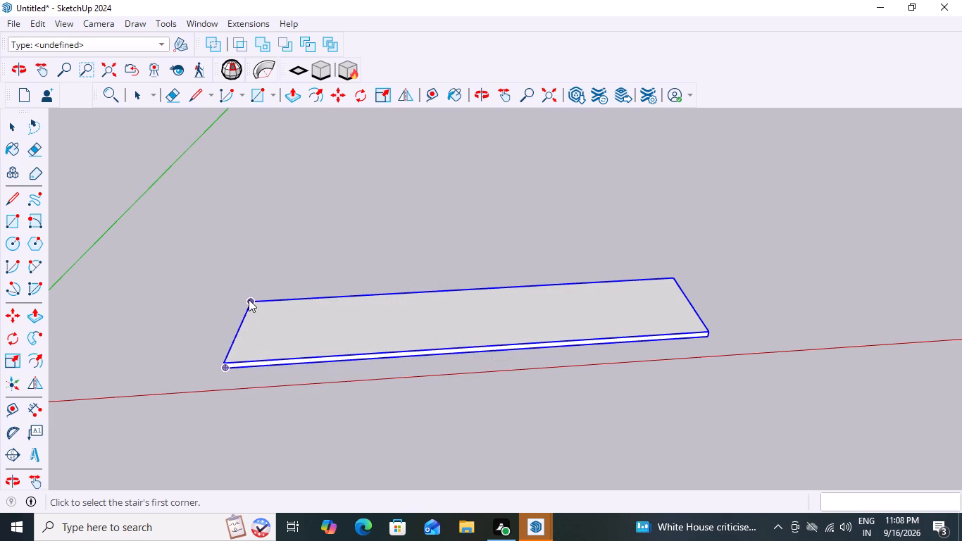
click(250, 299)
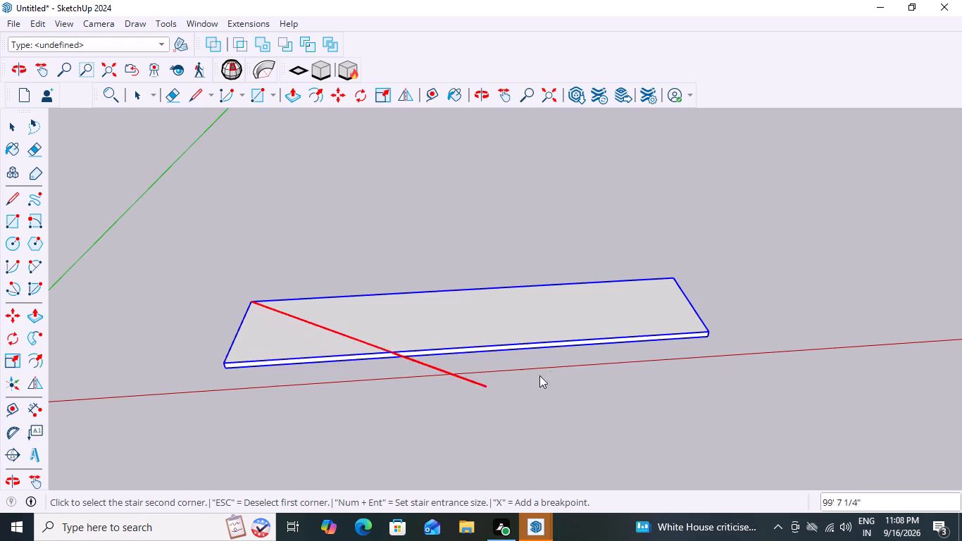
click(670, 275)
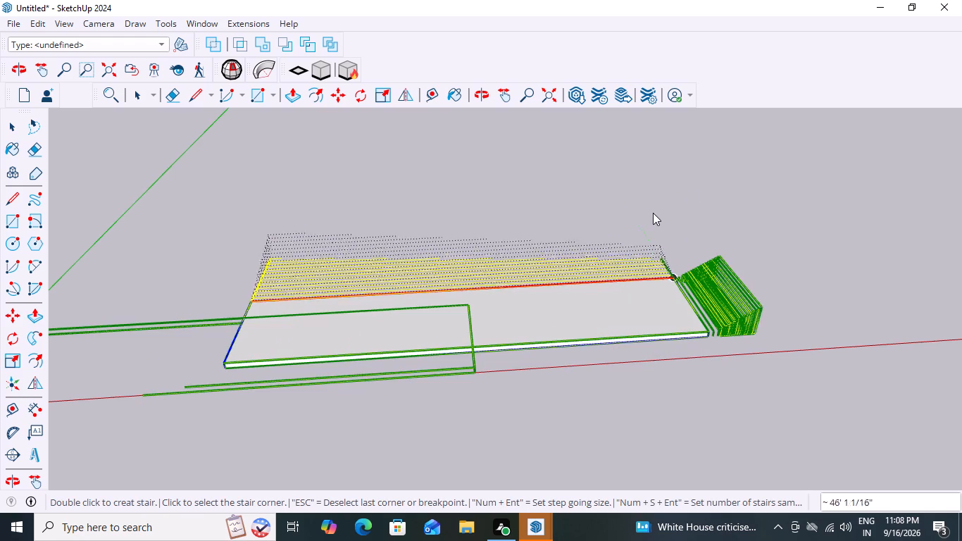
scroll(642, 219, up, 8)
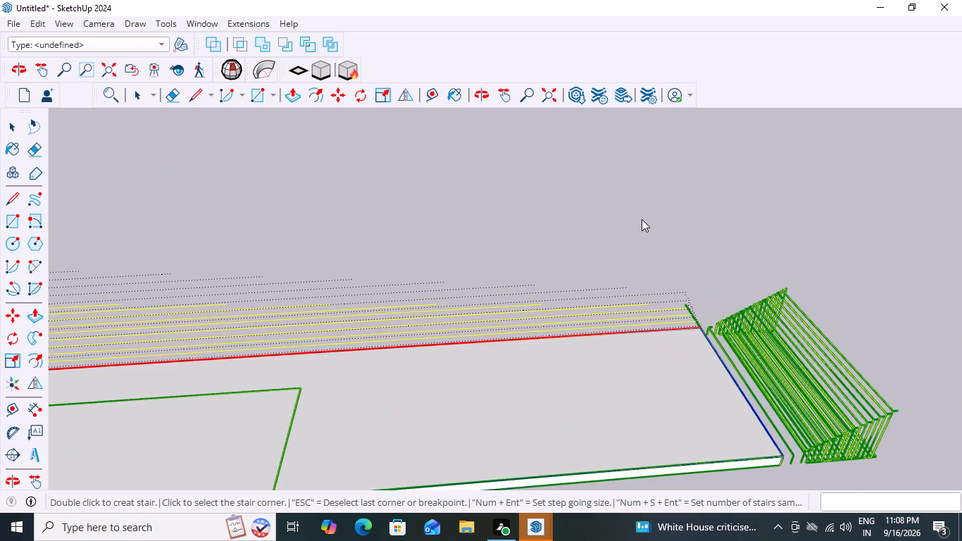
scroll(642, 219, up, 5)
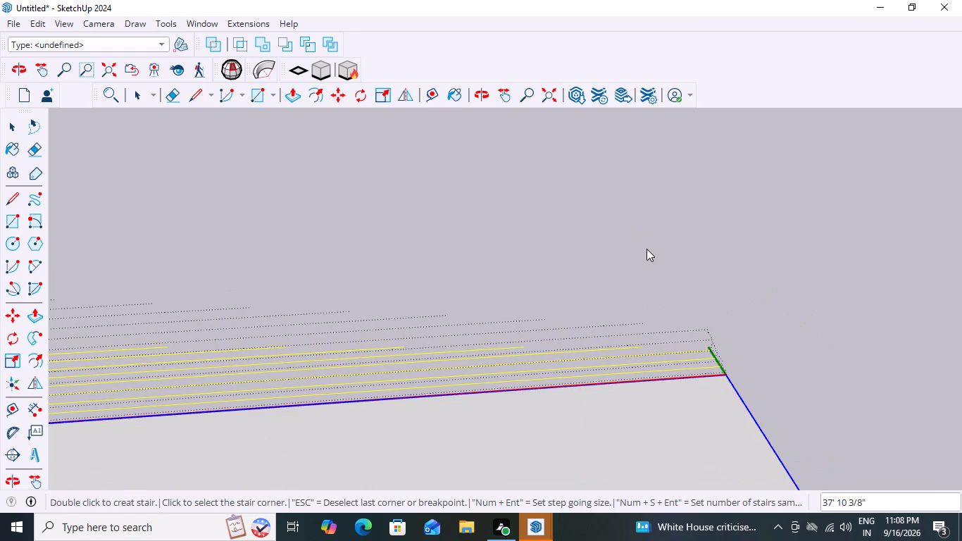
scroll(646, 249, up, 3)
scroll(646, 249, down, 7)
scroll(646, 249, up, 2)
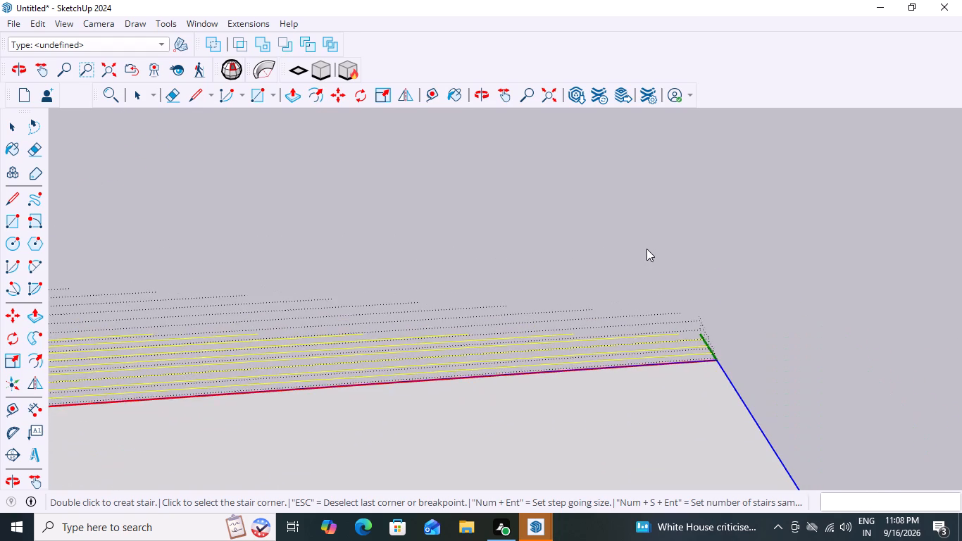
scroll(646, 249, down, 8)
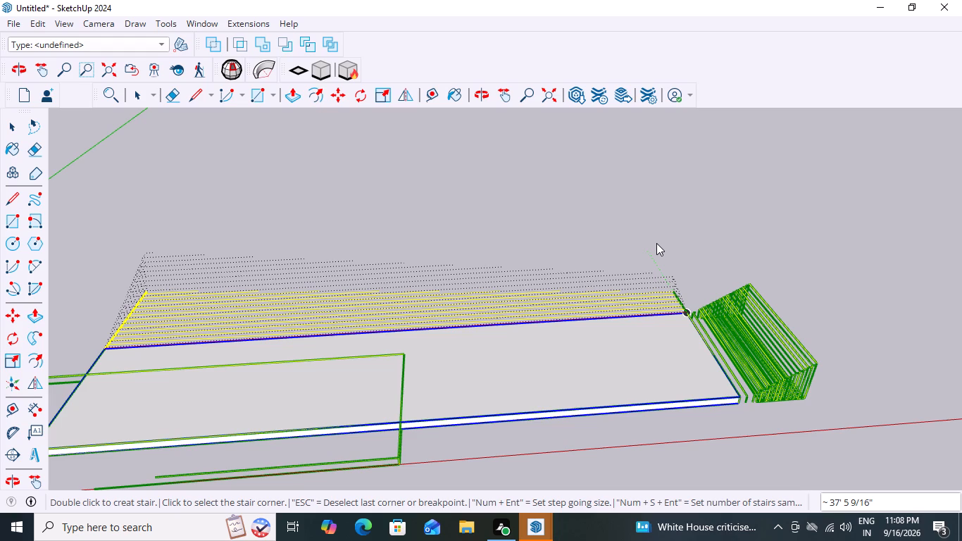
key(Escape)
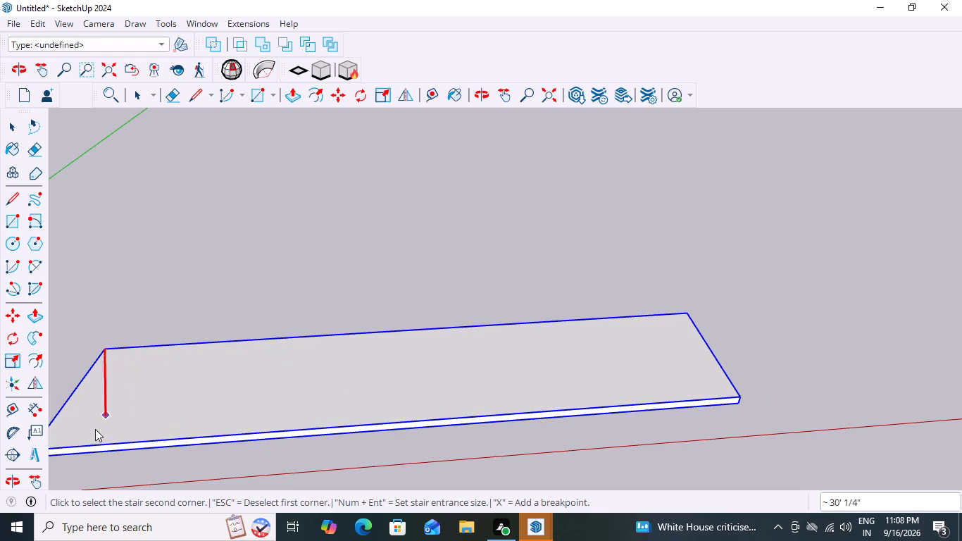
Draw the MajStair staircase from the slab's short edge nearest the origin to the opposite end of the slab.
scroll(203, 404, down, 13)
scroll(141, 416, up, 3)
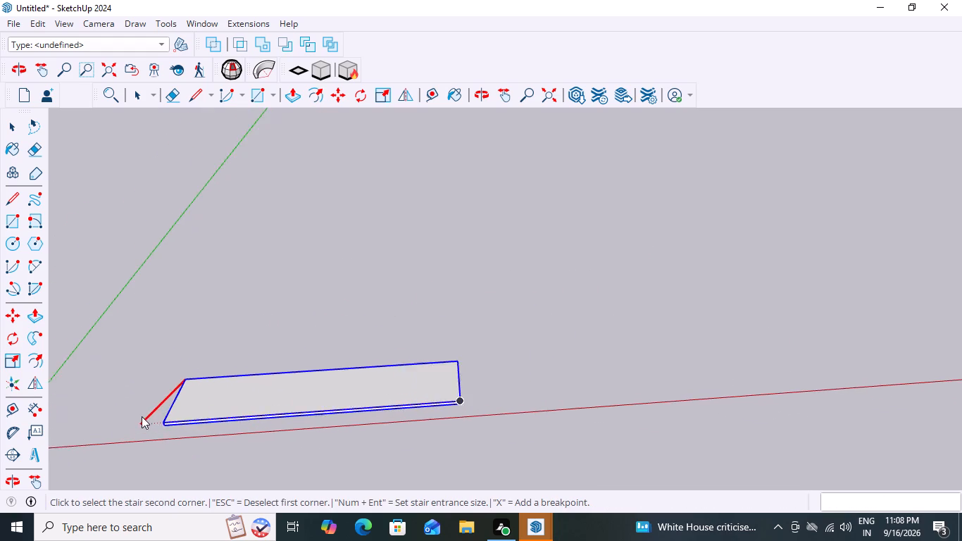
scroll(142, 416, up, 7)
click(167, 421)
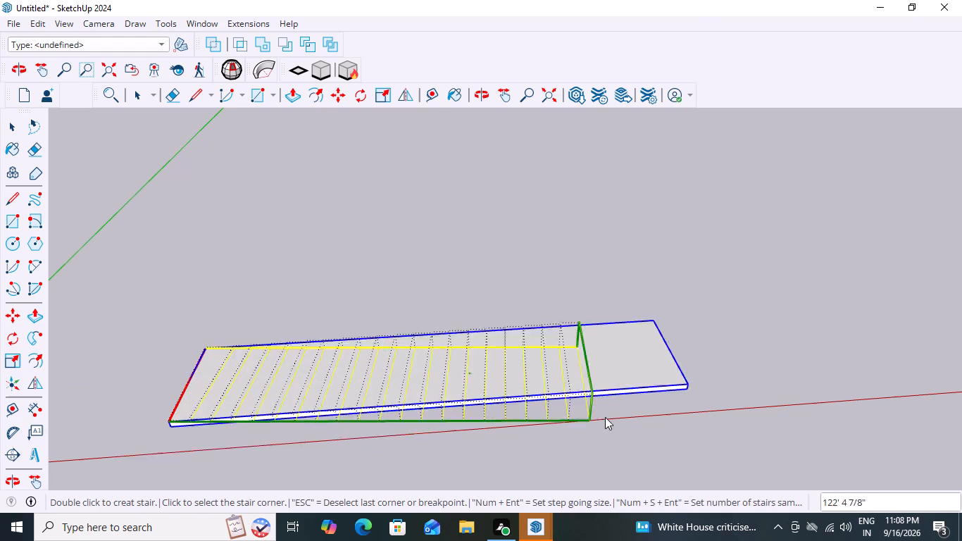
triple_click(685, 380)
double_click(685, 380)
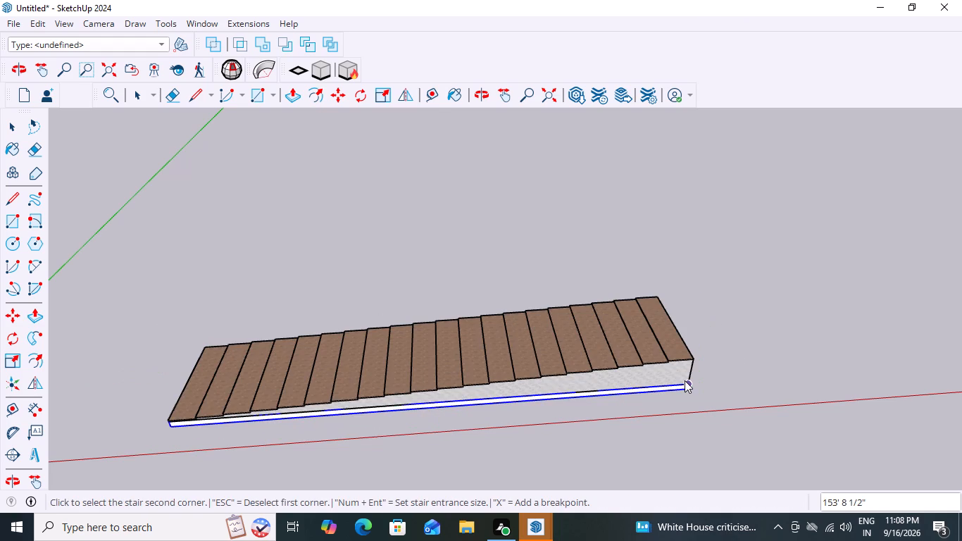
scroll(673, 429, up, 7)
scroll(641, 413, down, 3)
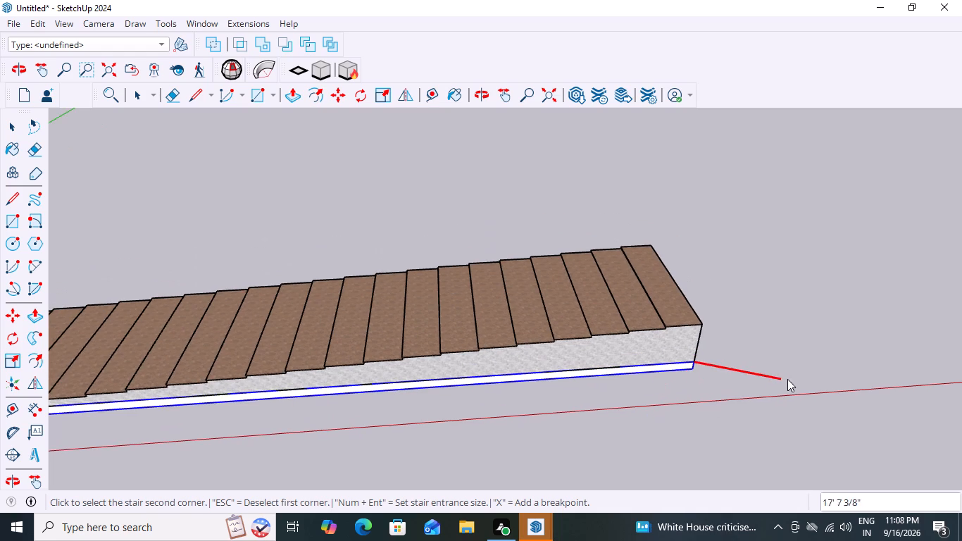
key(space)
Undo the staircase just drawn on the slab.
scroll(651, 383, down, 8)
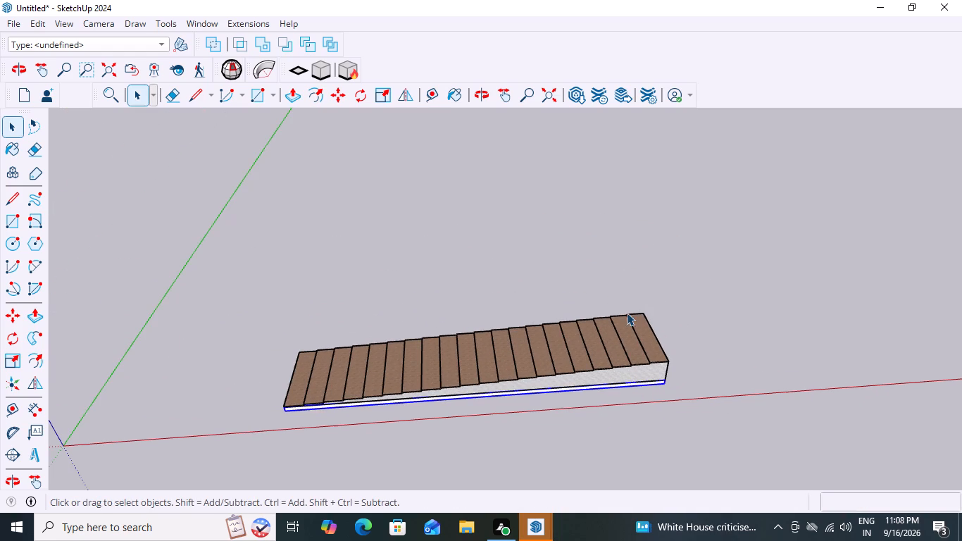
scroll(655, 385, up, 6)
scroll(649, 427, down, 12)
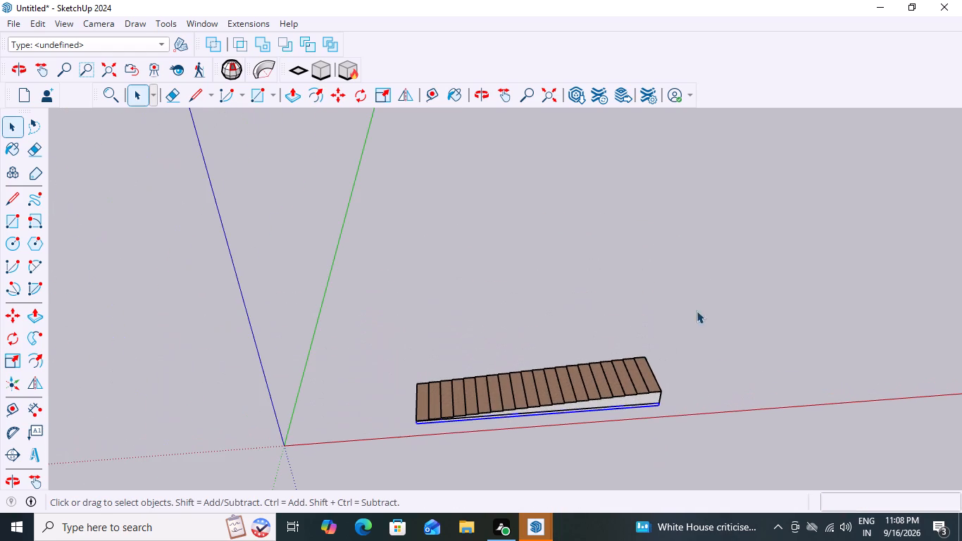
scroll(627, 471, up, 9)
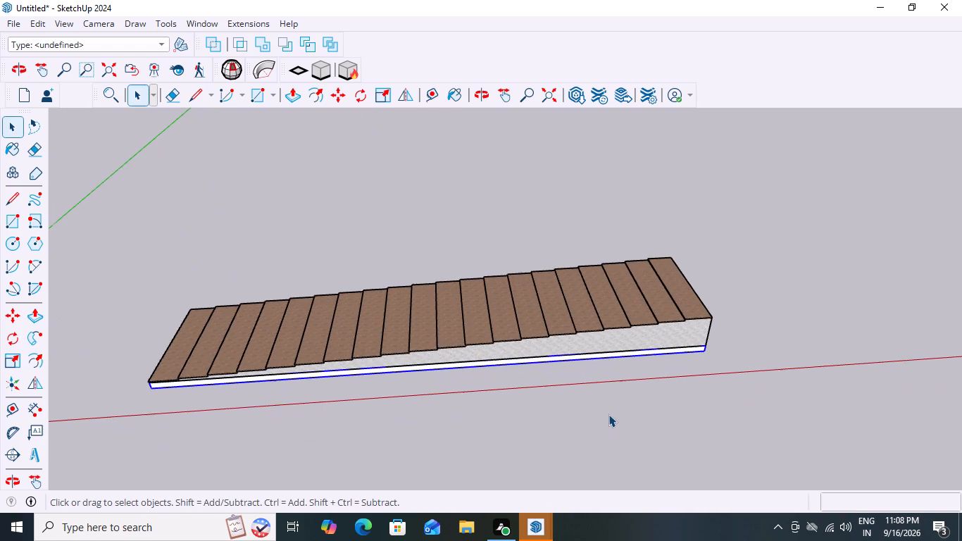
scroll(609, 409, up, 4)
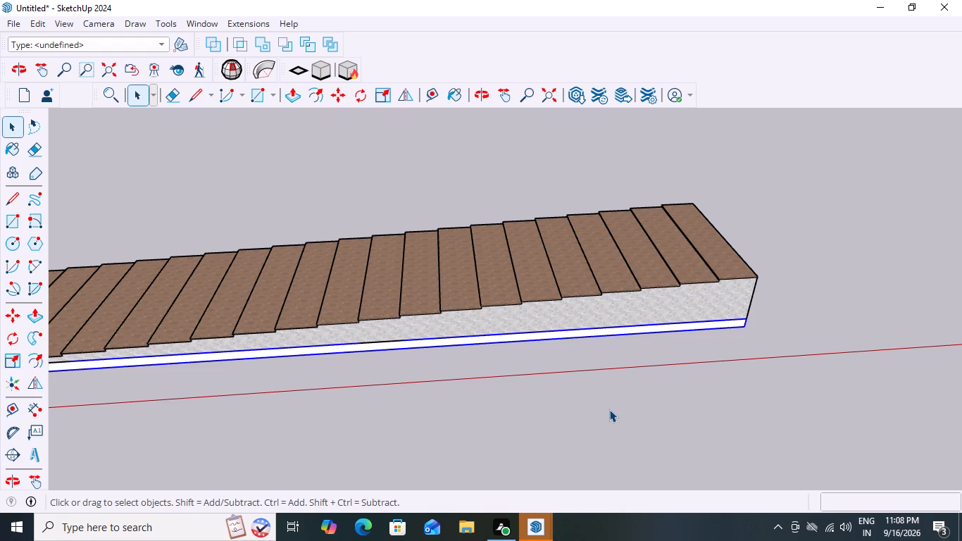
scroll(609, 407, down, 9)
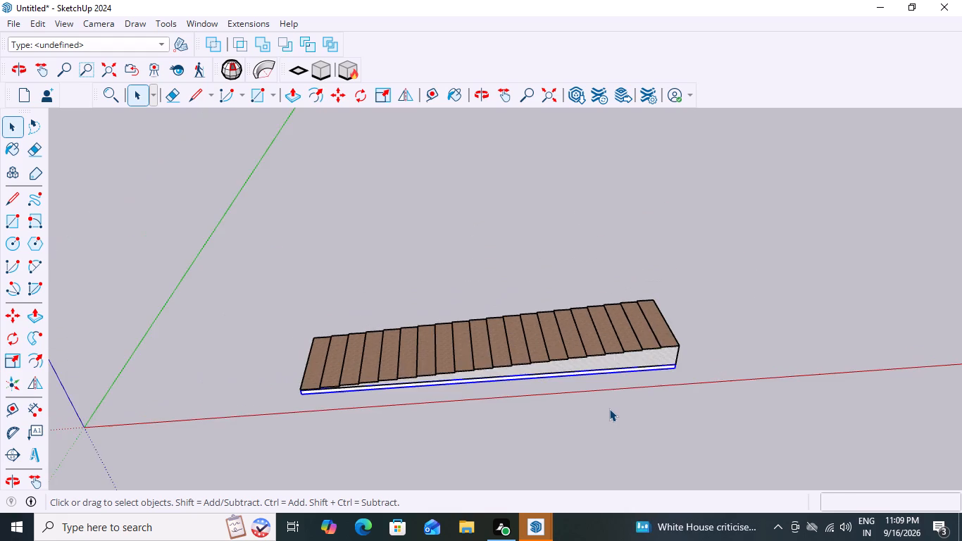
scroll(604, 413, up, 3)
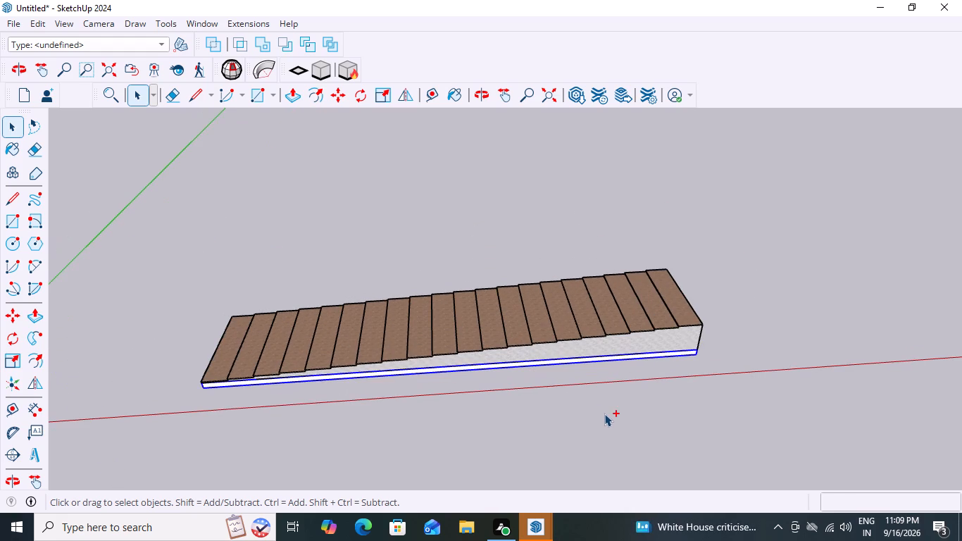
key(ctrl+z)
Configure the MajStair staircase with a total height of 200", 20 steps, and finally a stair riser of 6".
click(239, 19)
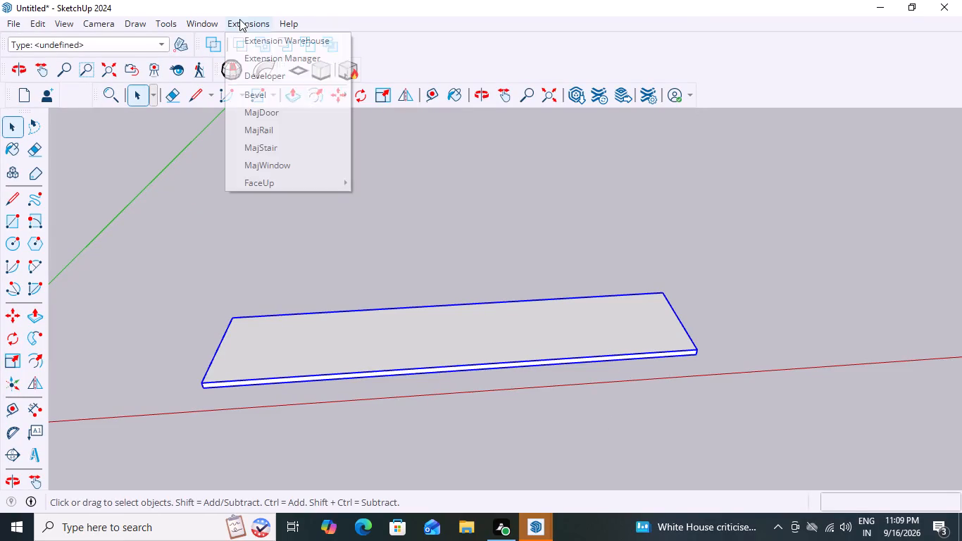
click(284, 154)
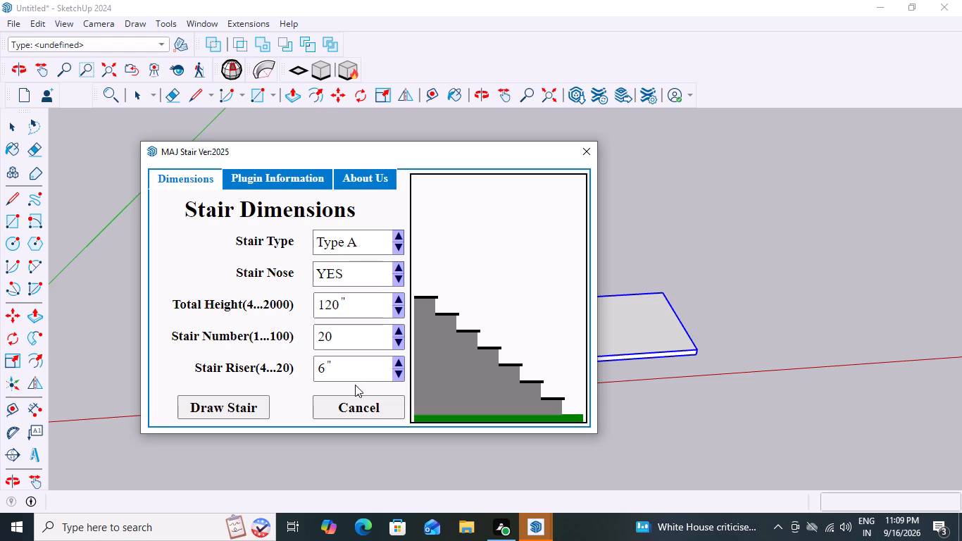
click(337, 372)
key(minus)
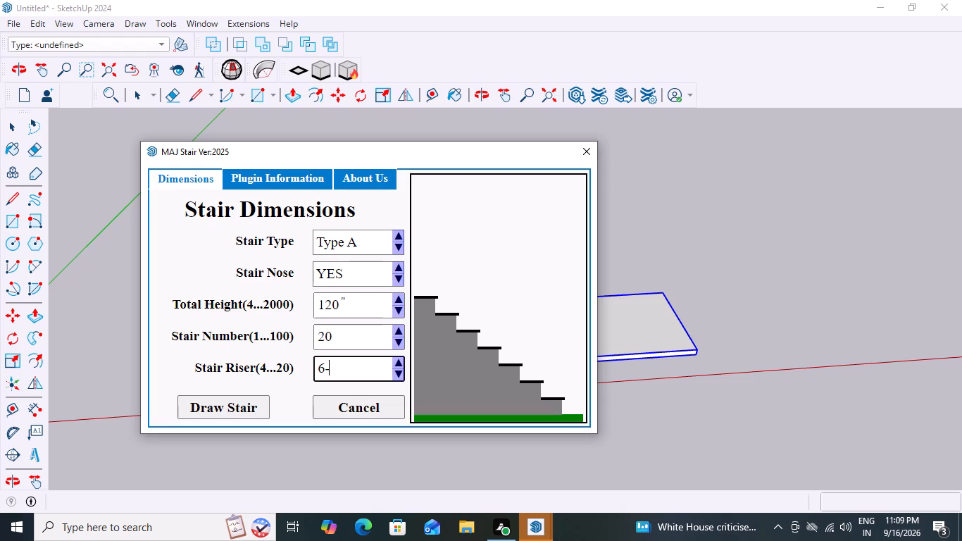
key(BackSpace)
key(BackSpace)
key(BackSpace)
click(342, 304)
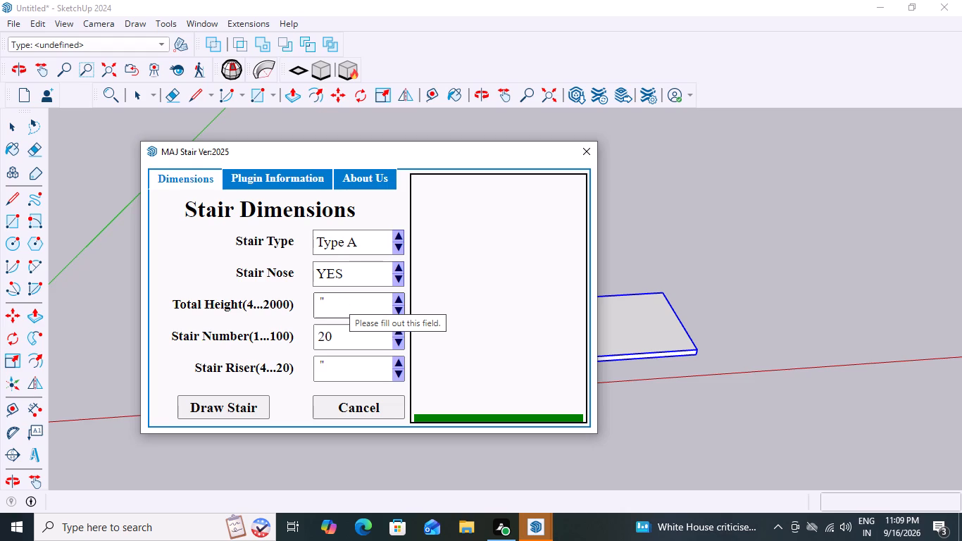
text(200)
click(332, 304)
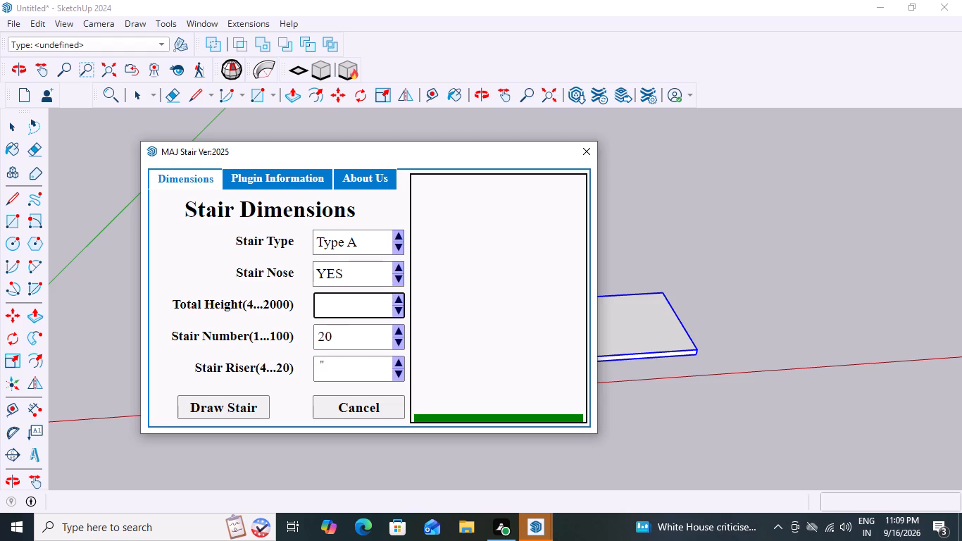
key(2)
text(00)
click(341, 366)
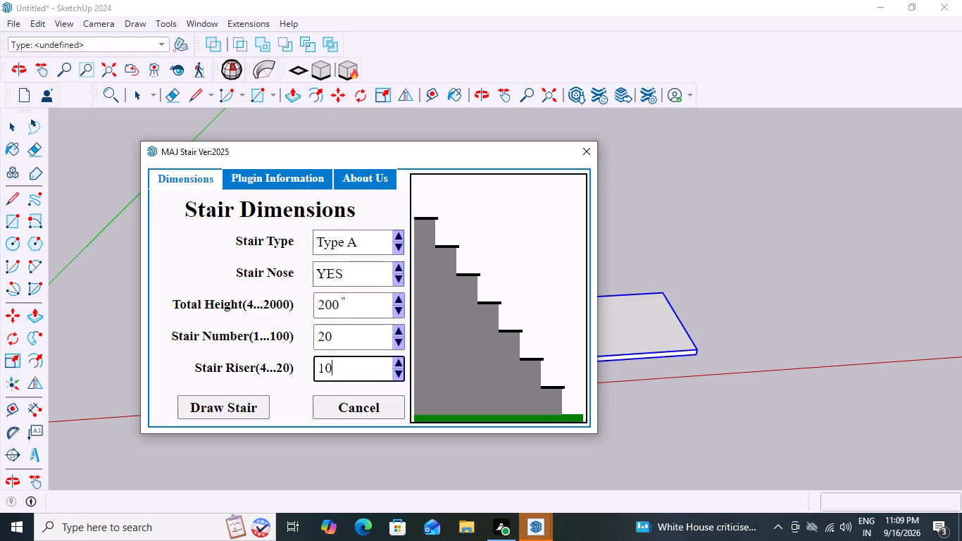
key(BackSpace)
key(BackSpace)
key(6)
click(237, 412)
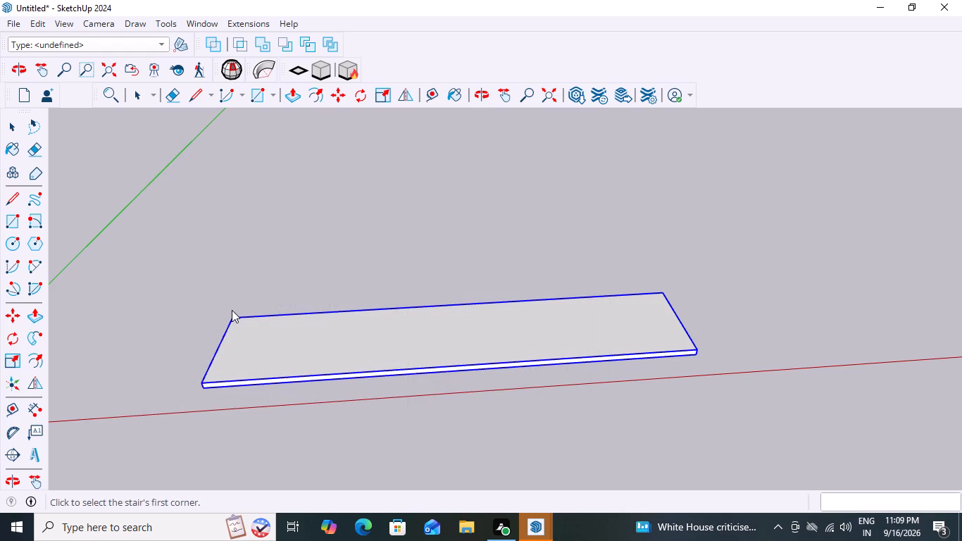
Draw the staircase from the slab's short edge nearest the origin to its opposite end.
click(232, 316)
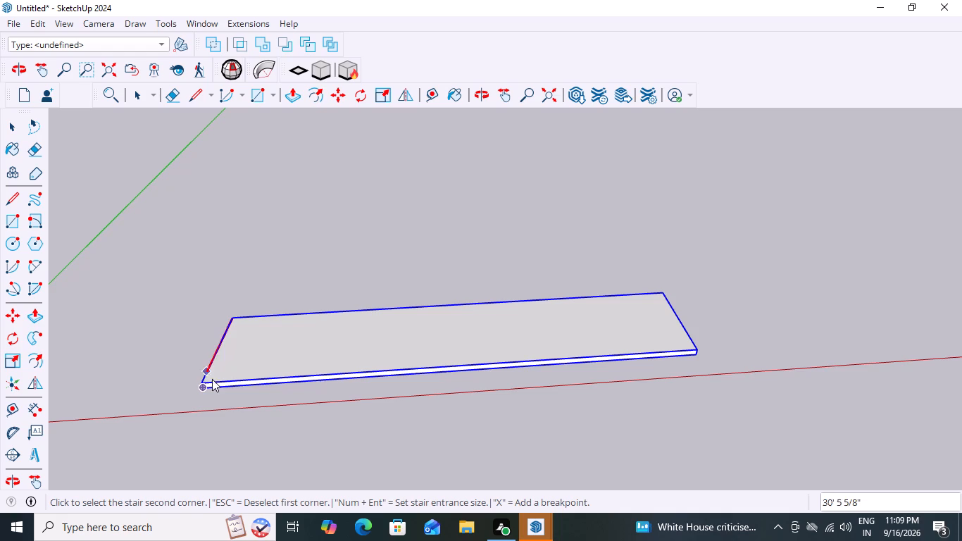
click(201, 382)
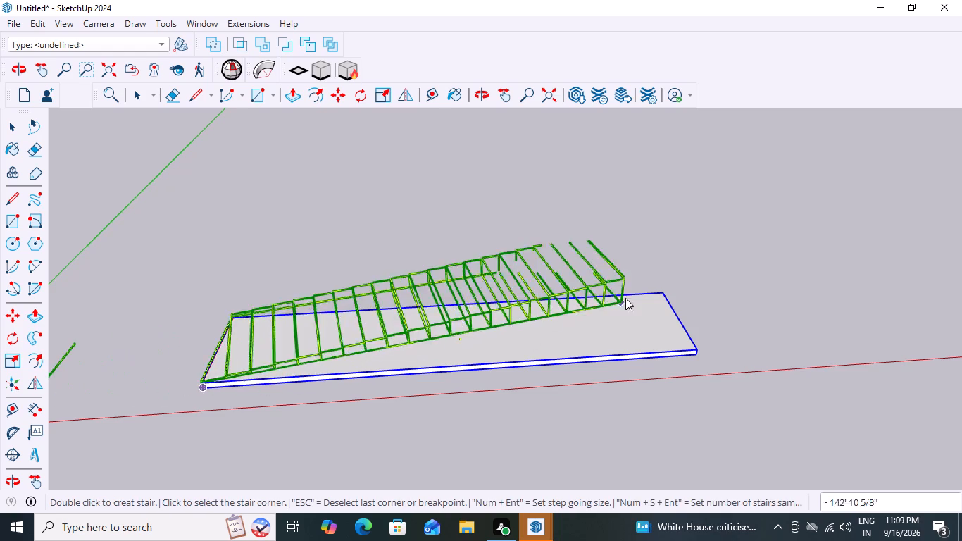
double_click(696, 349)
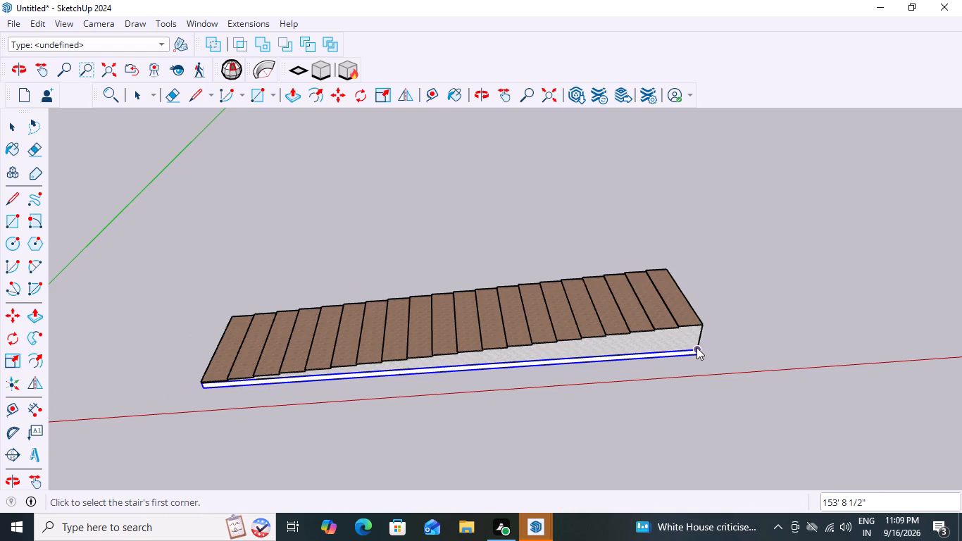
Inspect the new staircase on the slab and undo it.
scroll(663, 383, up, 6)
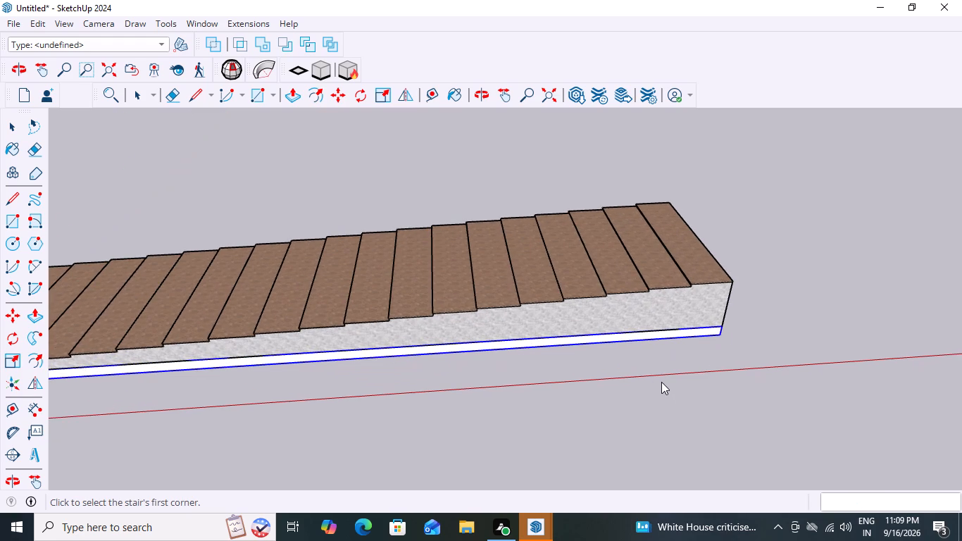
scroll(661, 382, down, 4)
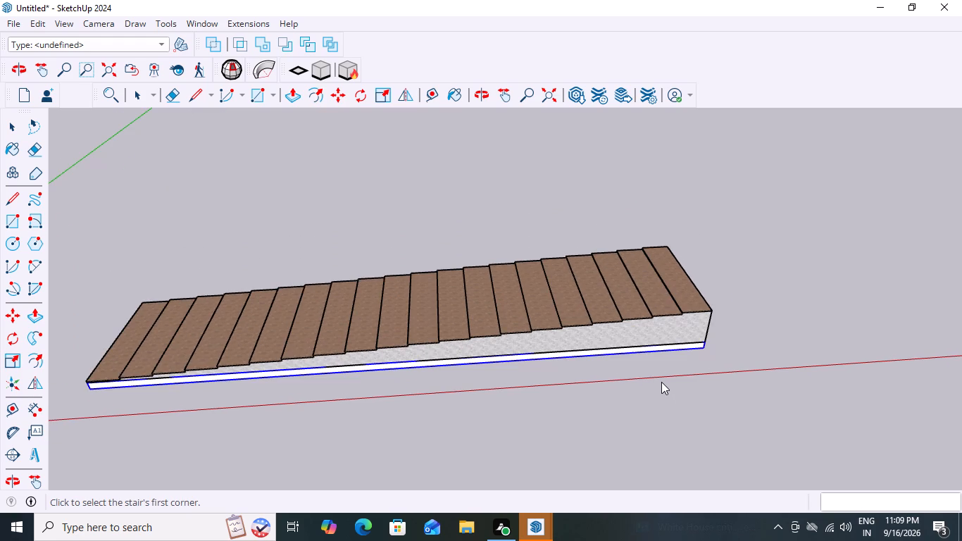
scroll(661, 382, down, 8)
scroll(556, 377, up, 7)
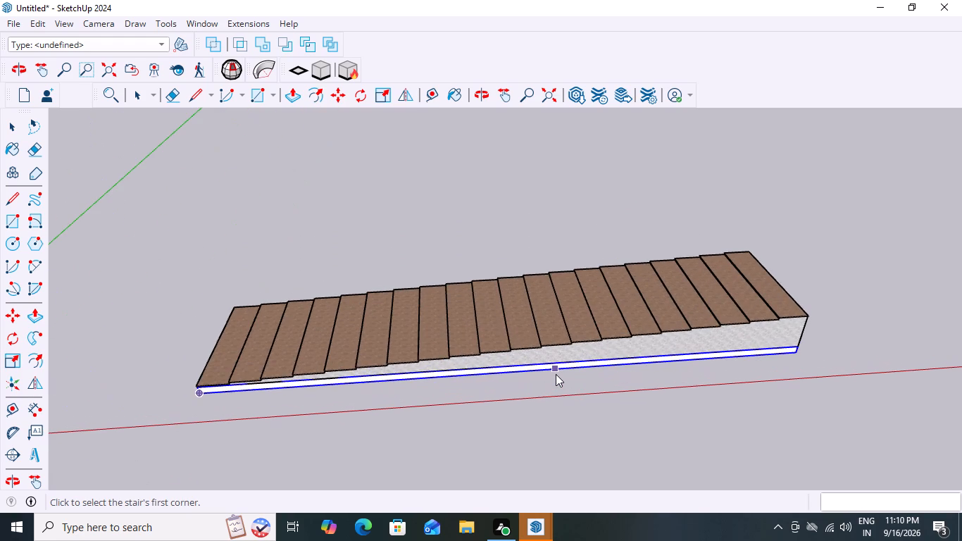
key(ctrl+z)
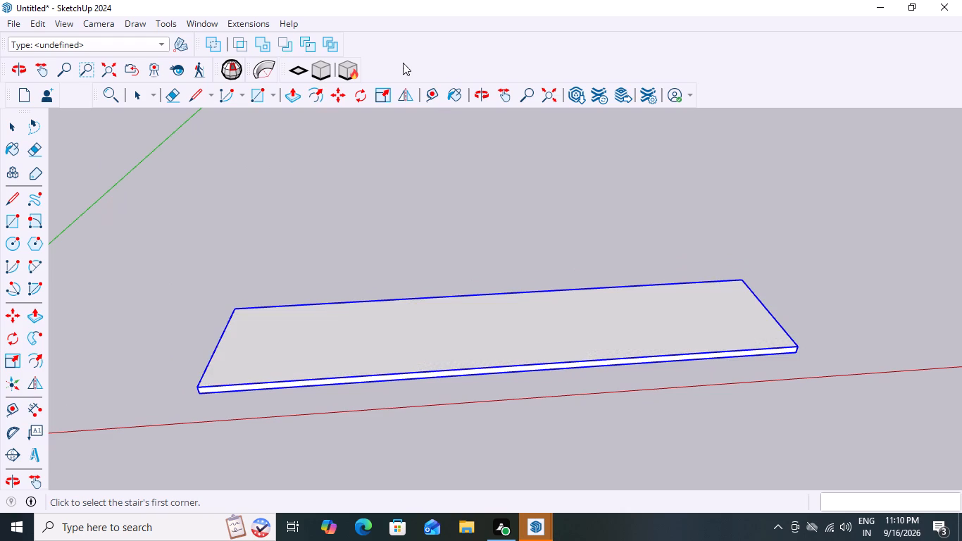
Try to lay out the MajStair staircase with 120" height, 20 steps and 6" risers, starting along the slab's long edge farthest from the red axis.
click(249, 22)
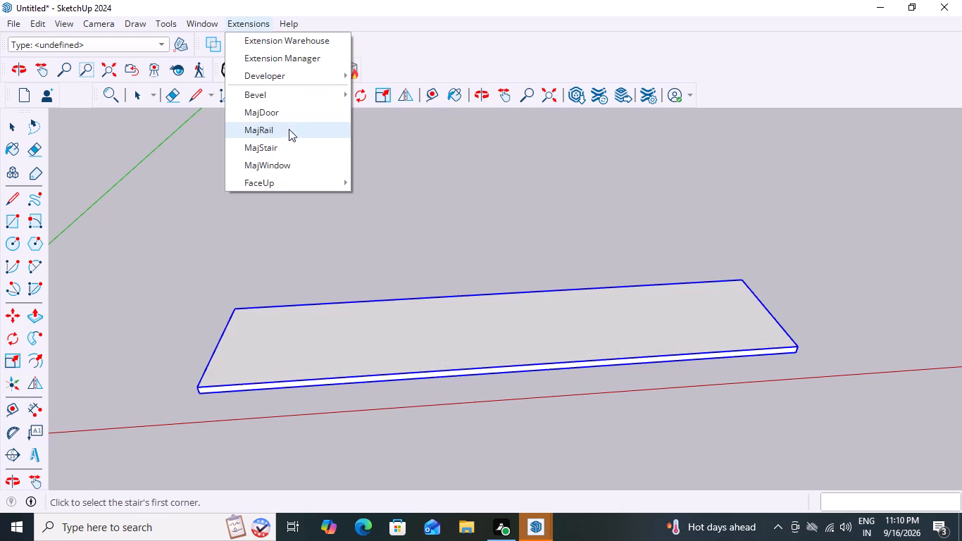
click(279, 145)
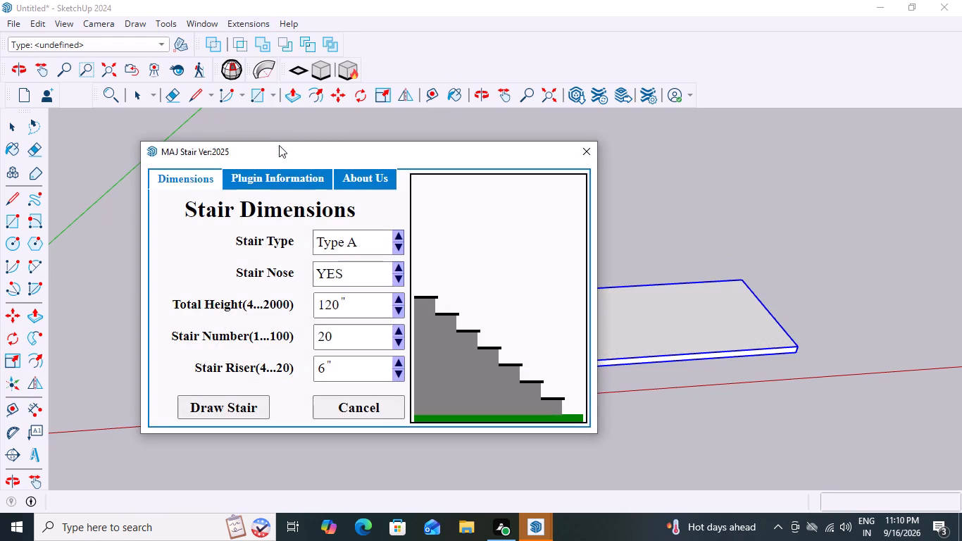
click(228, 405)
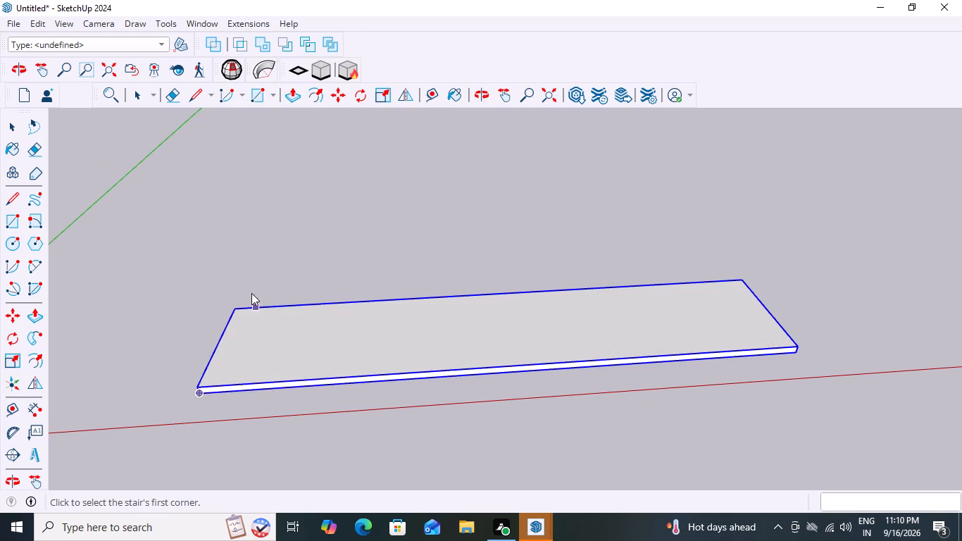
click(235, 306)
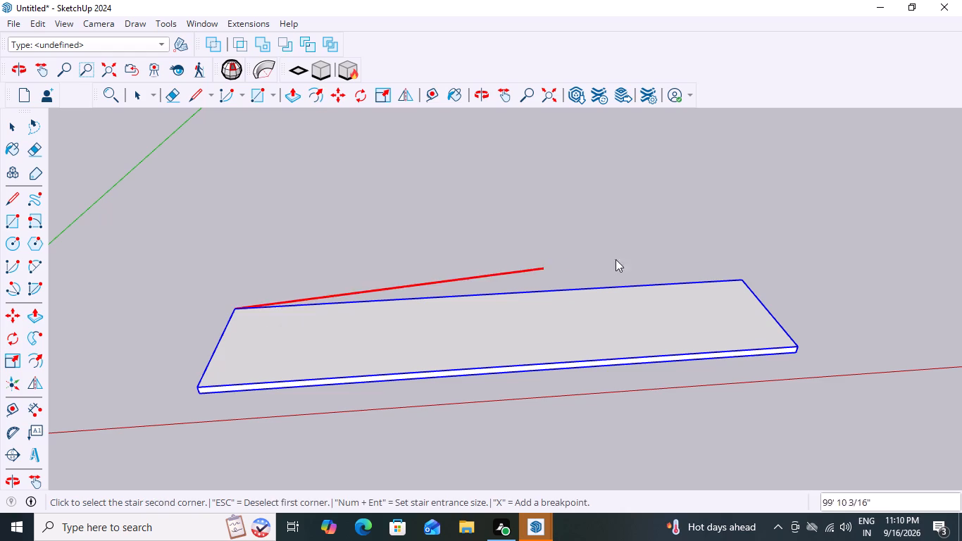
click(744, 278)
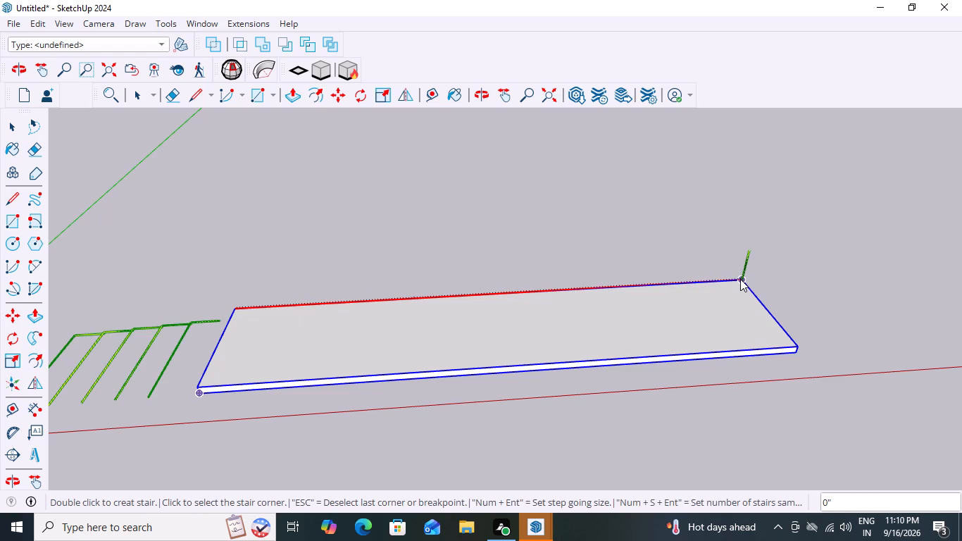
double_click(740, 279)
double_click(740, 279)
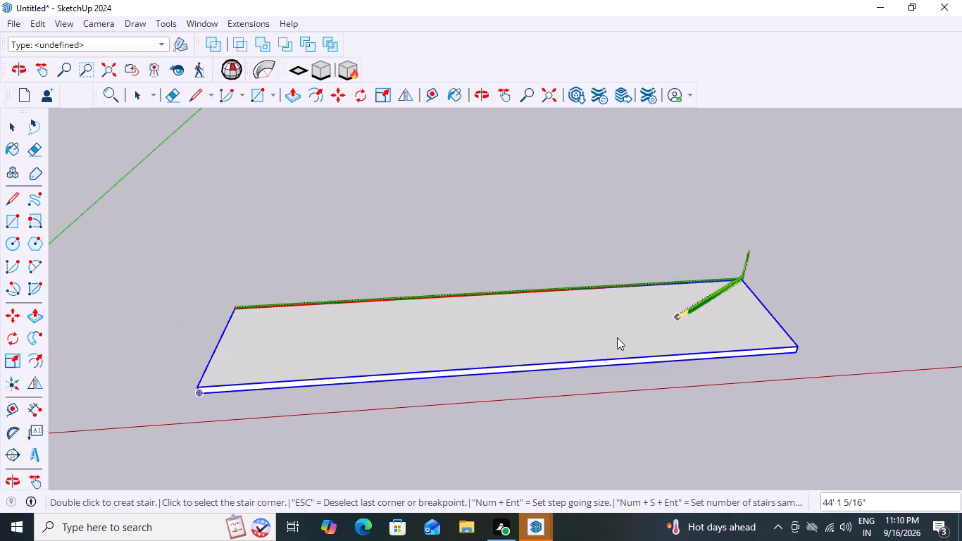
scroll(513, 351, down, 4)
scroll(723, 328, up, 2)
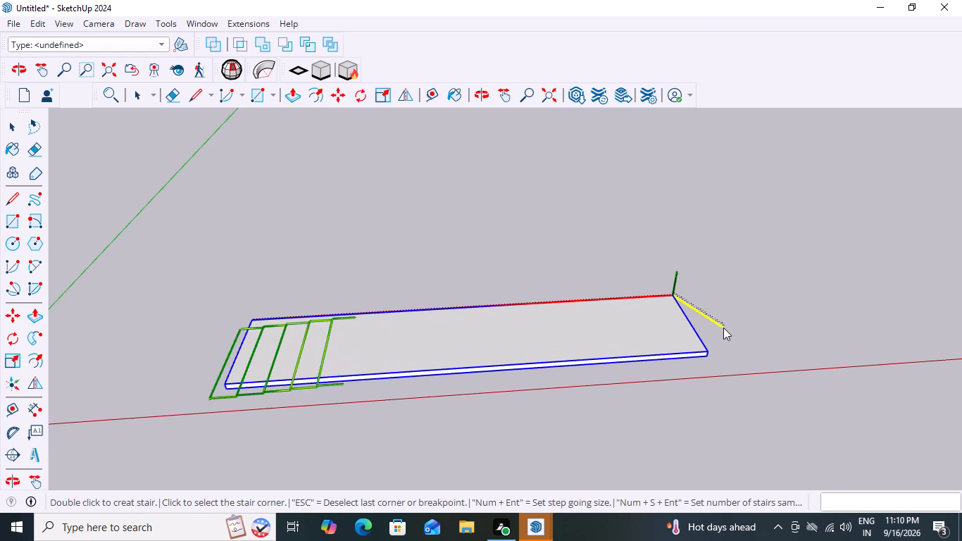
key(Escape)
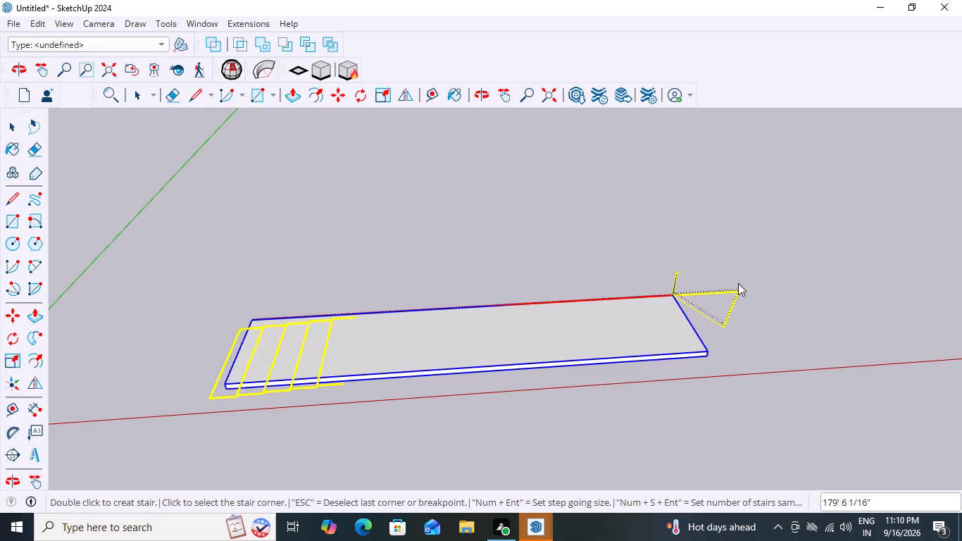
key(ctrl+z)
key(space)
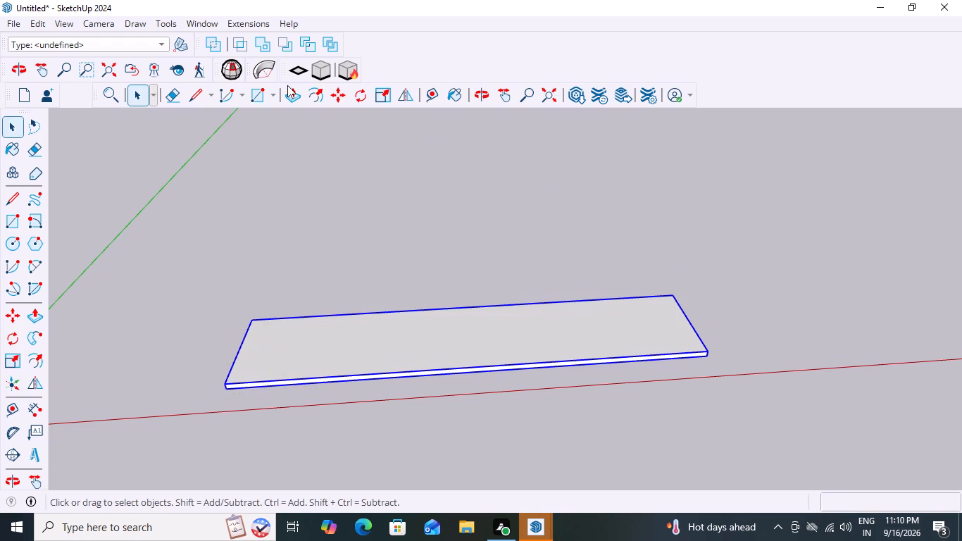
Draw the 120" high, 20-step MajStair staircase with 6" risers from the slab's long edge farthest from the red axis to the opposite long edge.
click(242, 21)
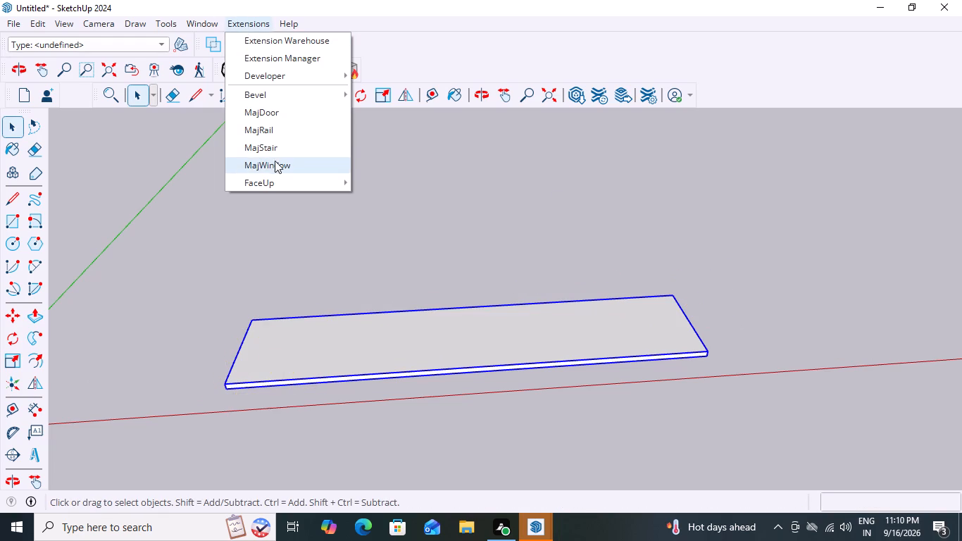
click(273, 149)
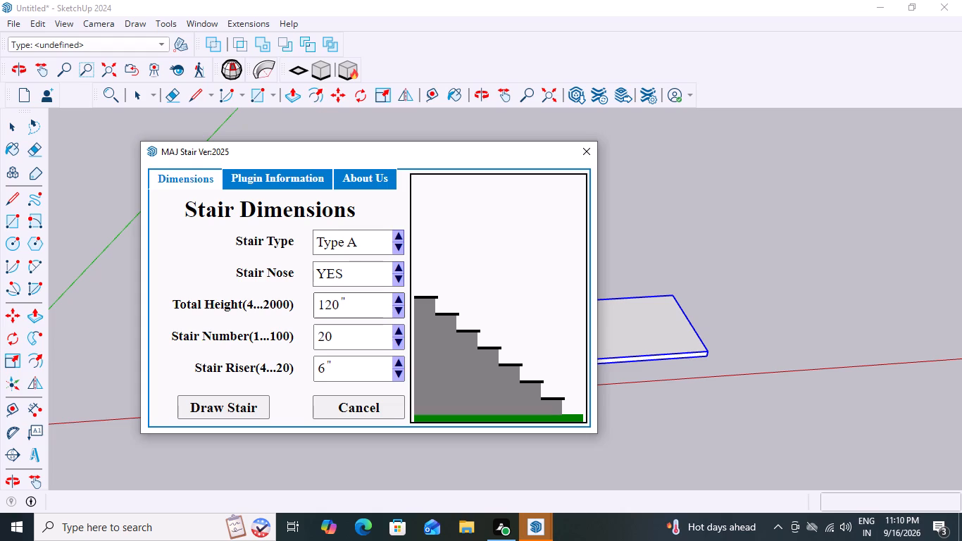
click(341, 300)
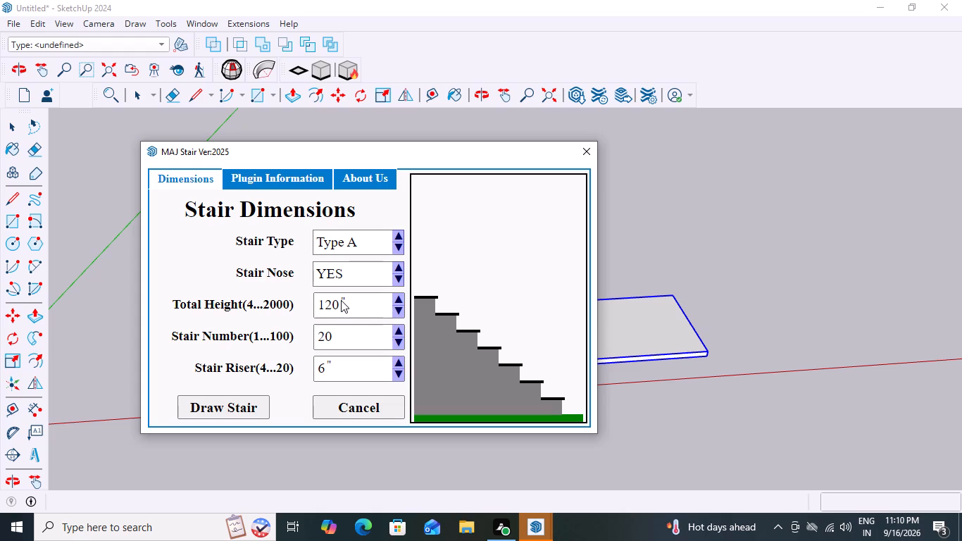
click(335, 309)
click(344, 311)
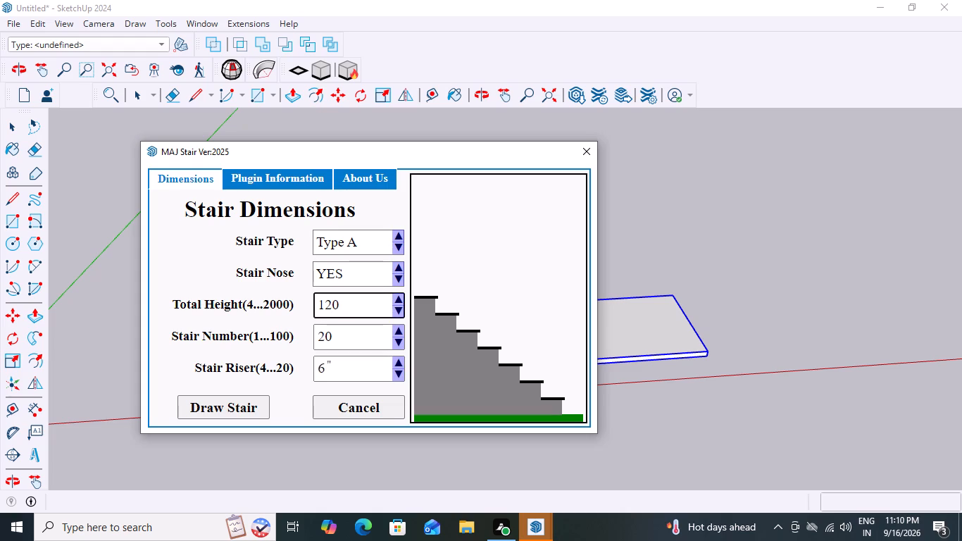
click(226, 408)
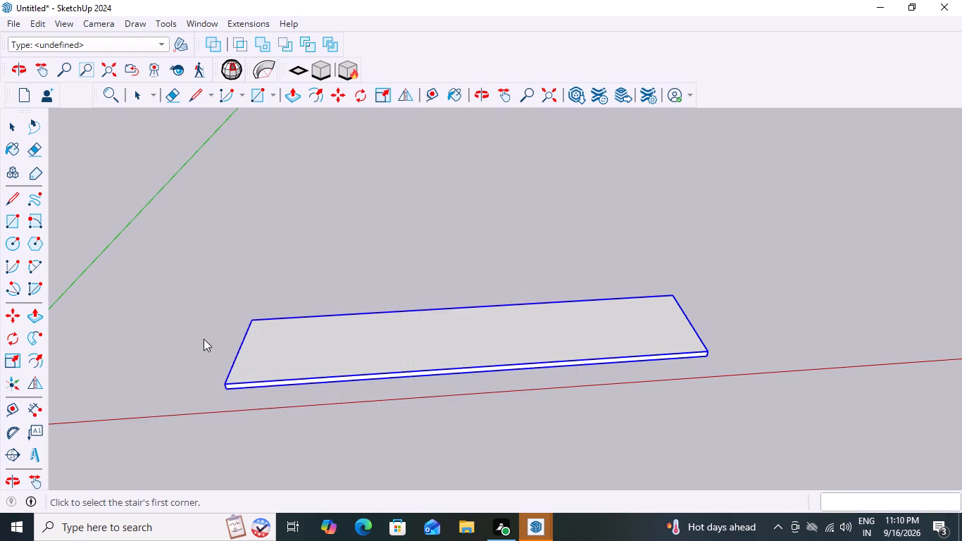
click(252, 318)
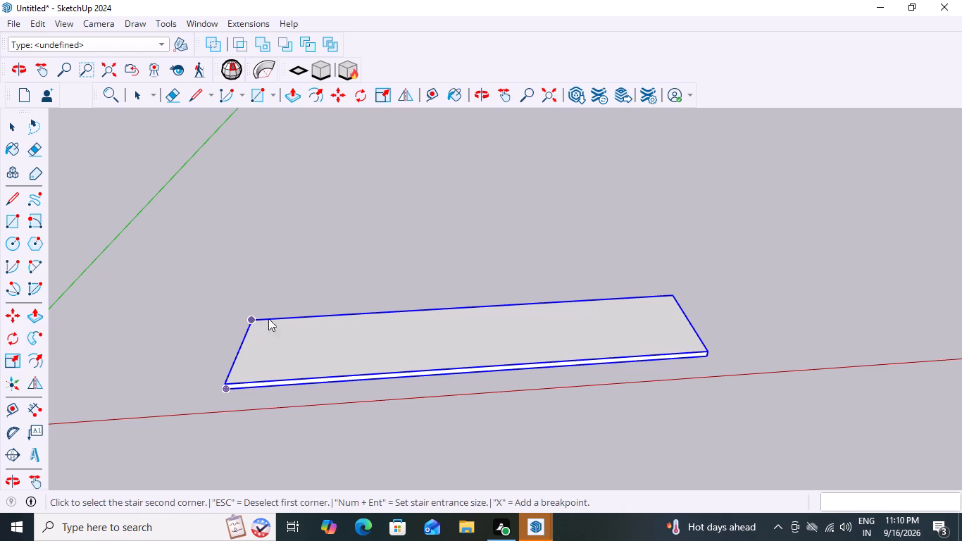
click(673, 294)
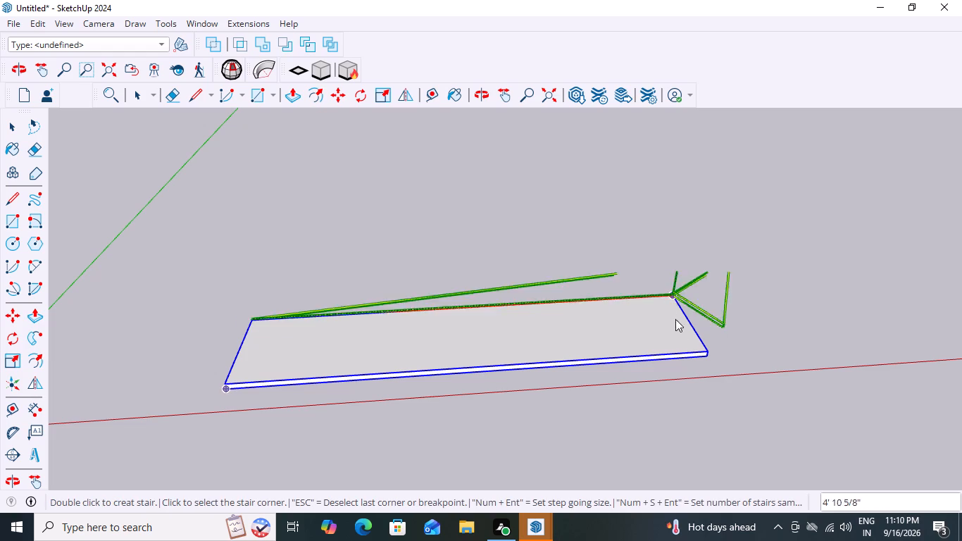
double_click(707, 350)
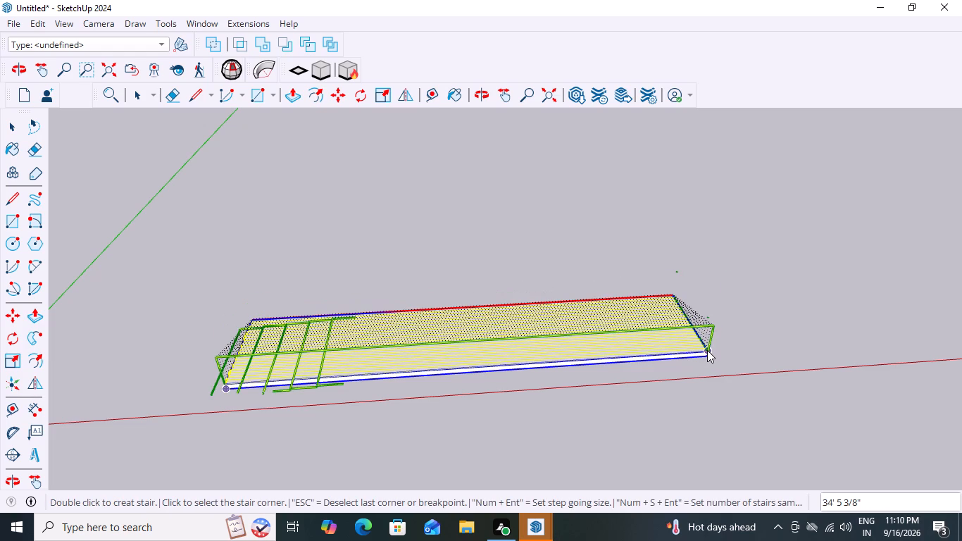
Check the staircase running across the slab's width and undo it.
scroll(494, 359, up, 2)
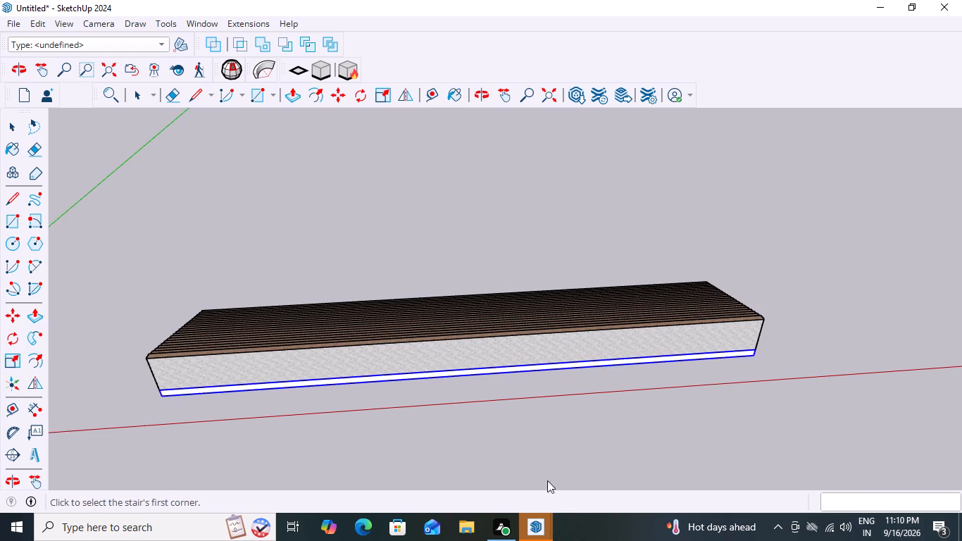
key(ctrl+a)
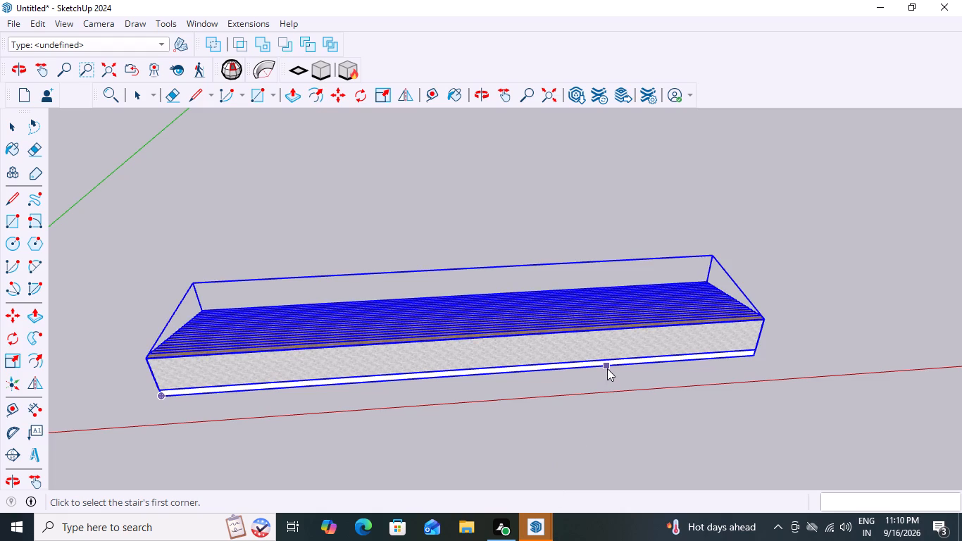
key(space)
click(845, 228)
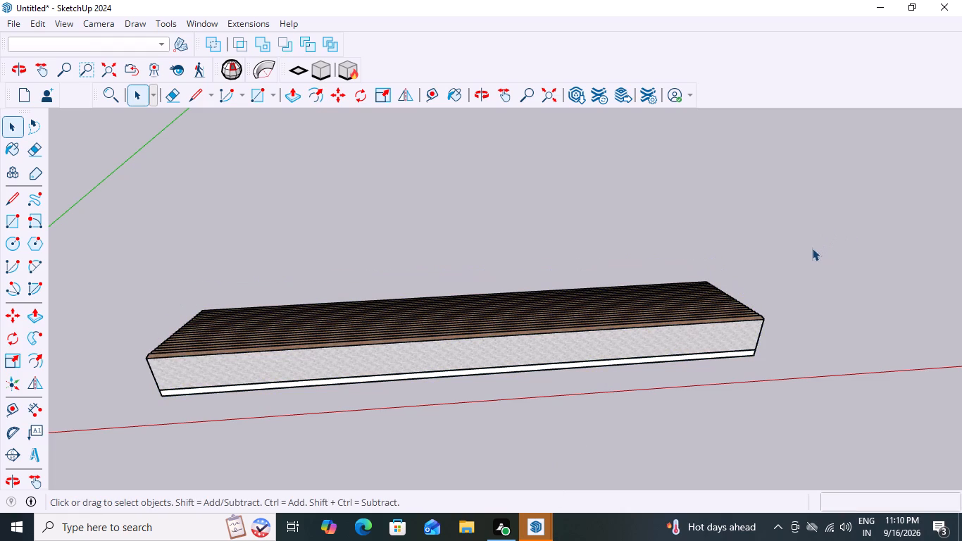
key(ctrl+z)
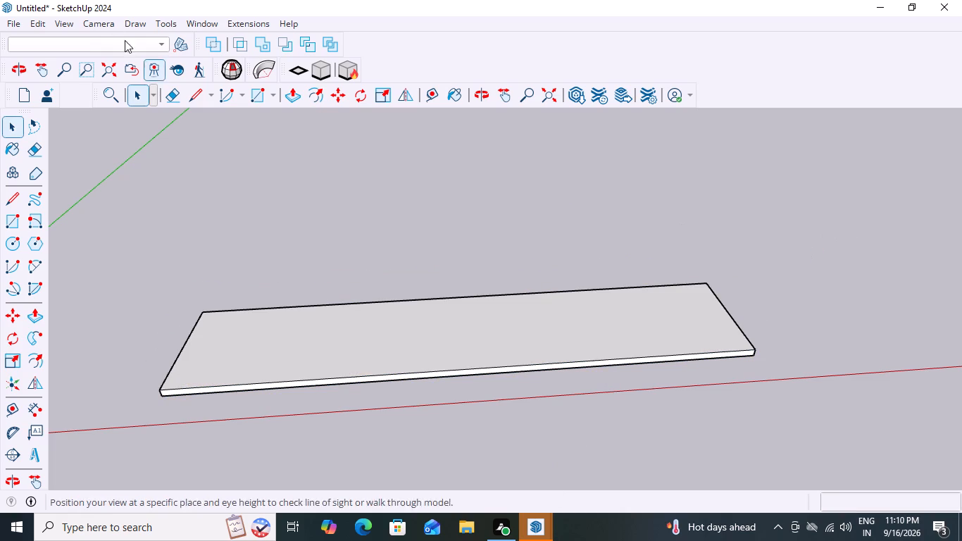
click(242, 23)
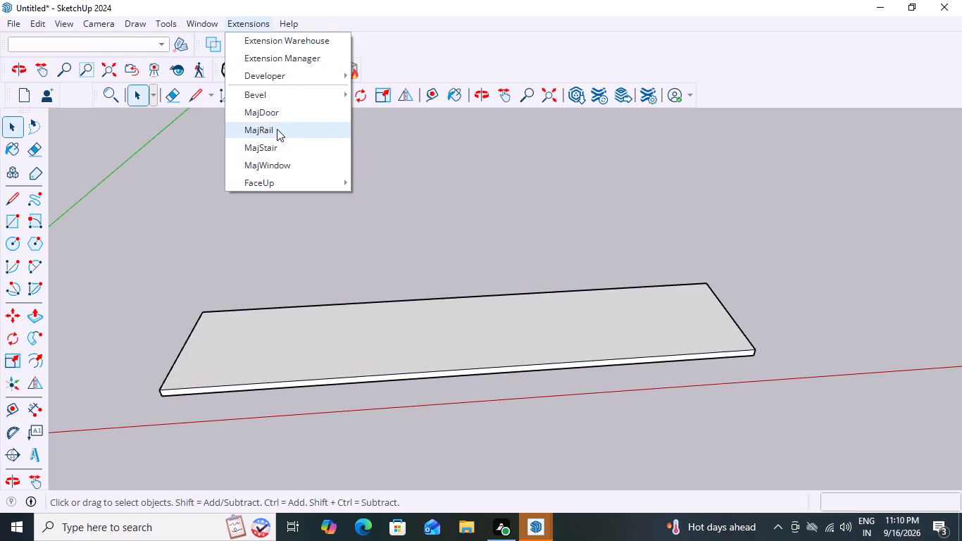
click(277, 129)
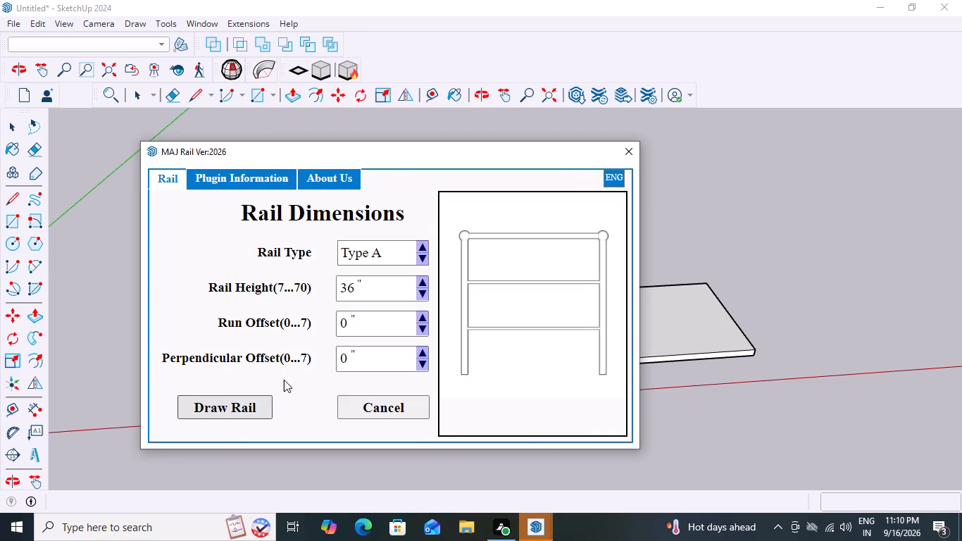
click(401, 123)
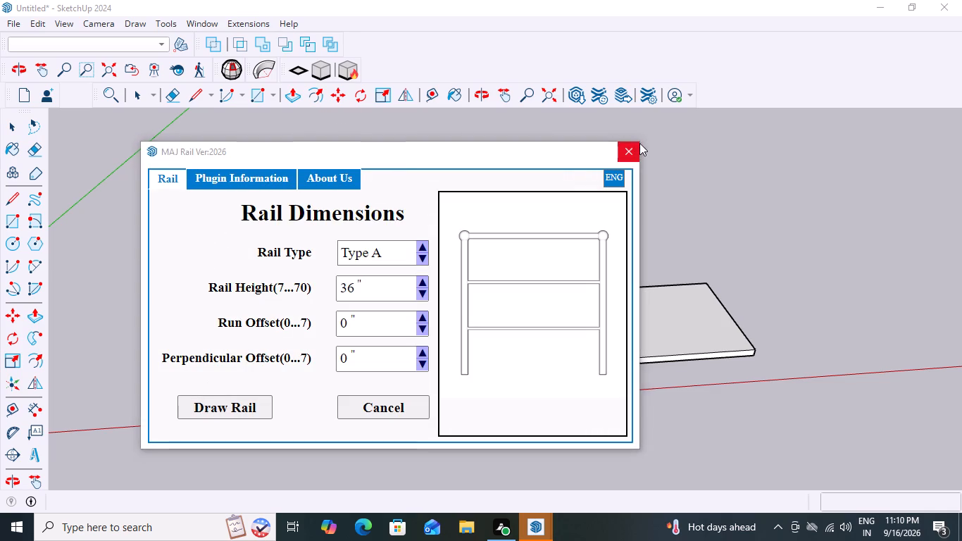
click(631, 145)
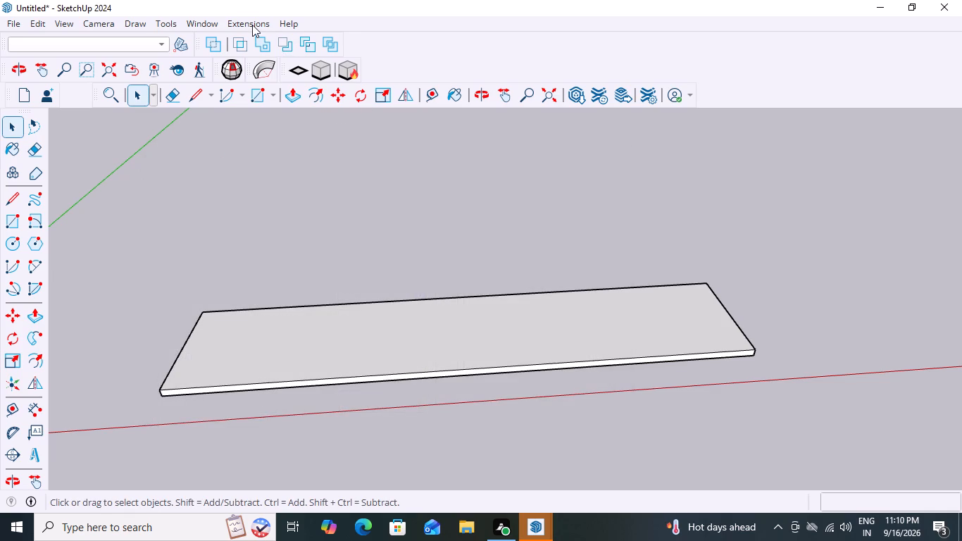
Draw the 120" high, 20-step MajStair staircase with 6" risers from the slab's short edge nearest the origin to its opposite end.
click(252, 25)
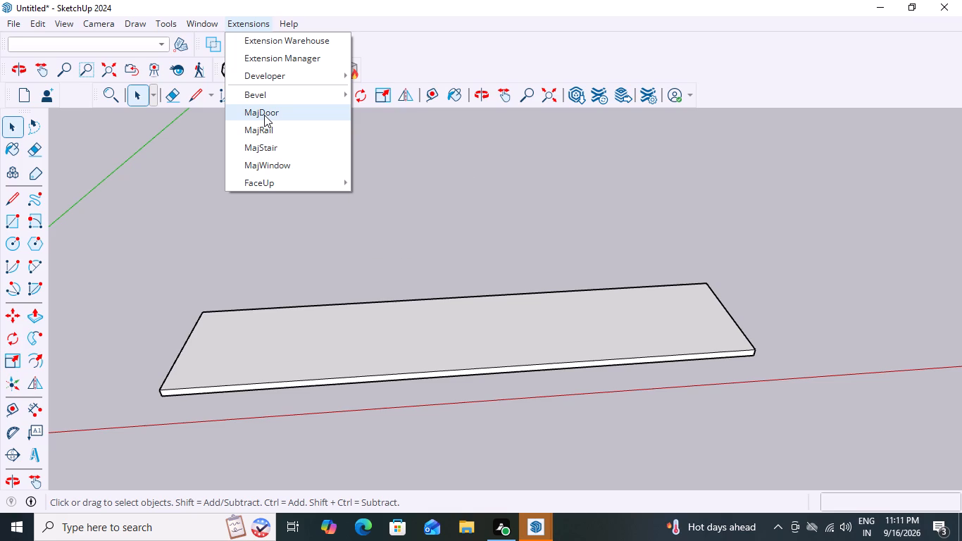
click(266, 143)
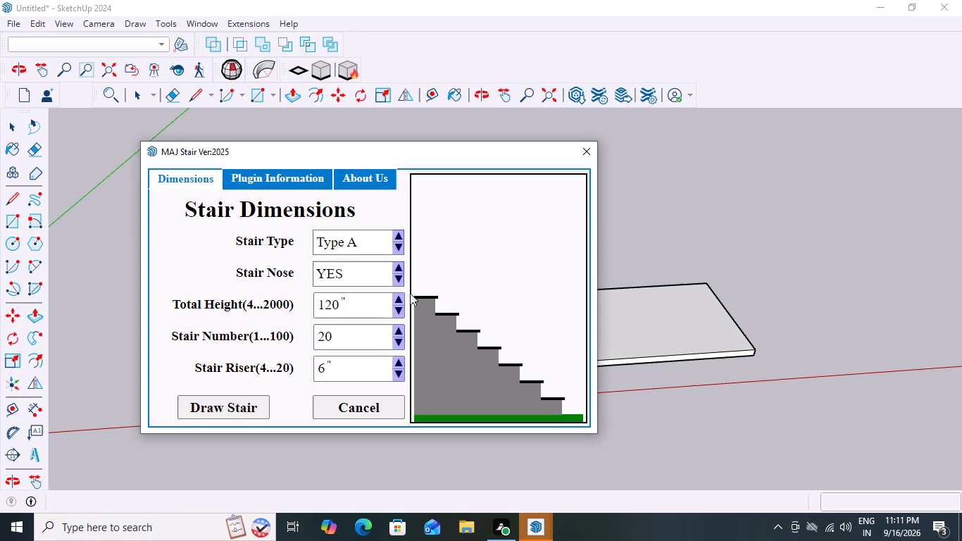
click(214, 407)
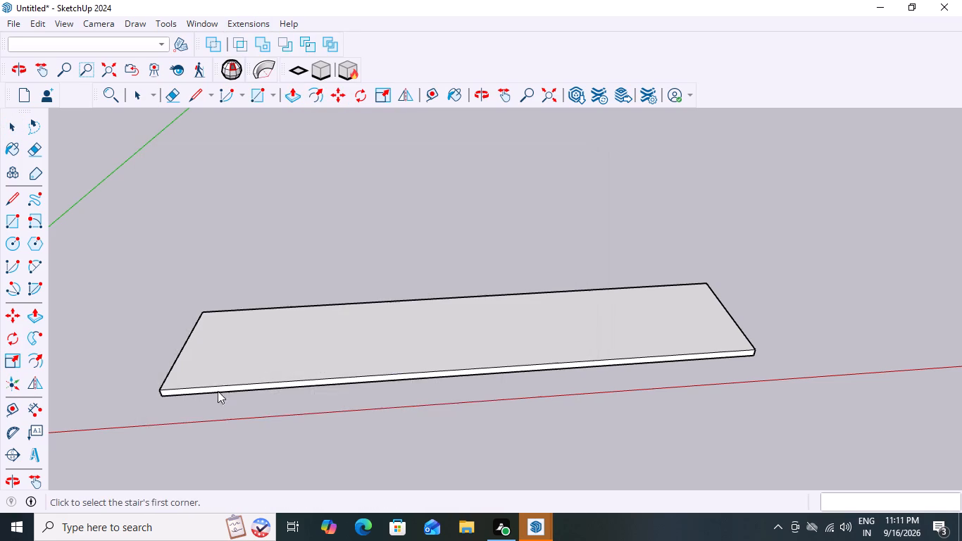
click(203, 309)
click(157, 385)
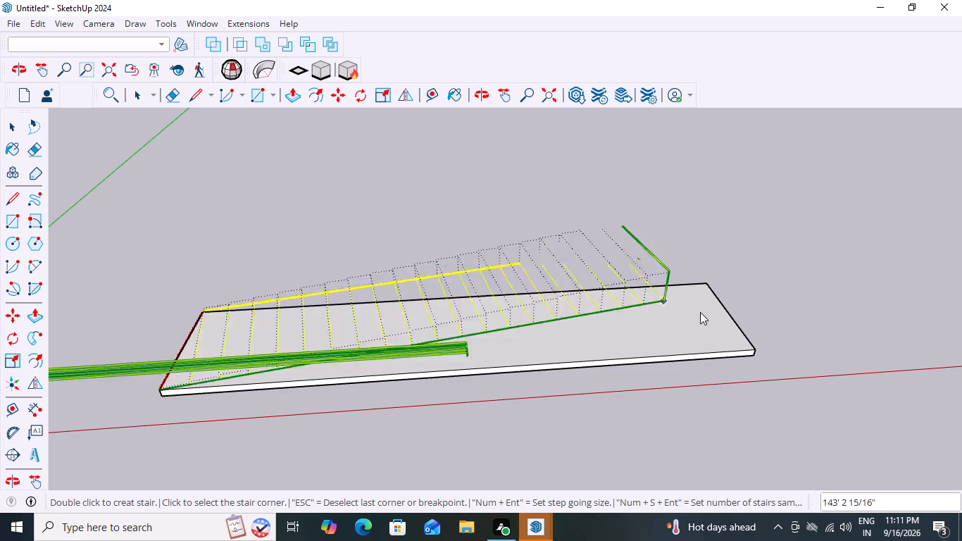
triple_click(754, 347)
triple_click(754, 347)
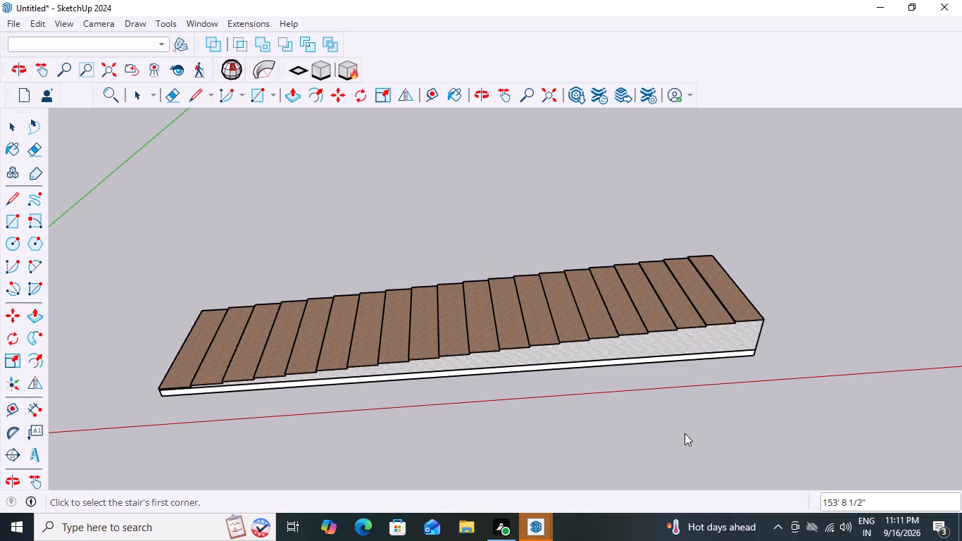
Examine the new staircase's side profile and its rise along the slab from a low side view.
key(space)
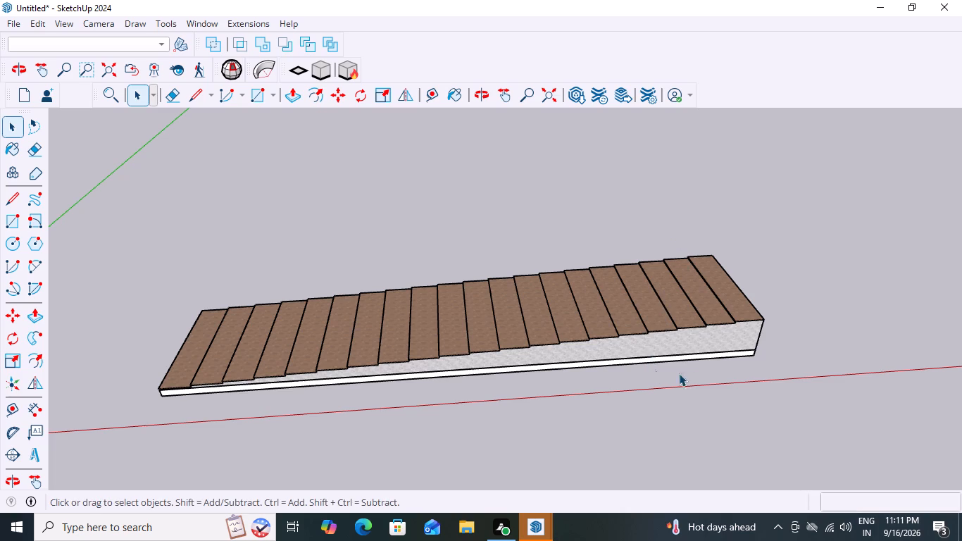
scroll(745, 281, down, 9)
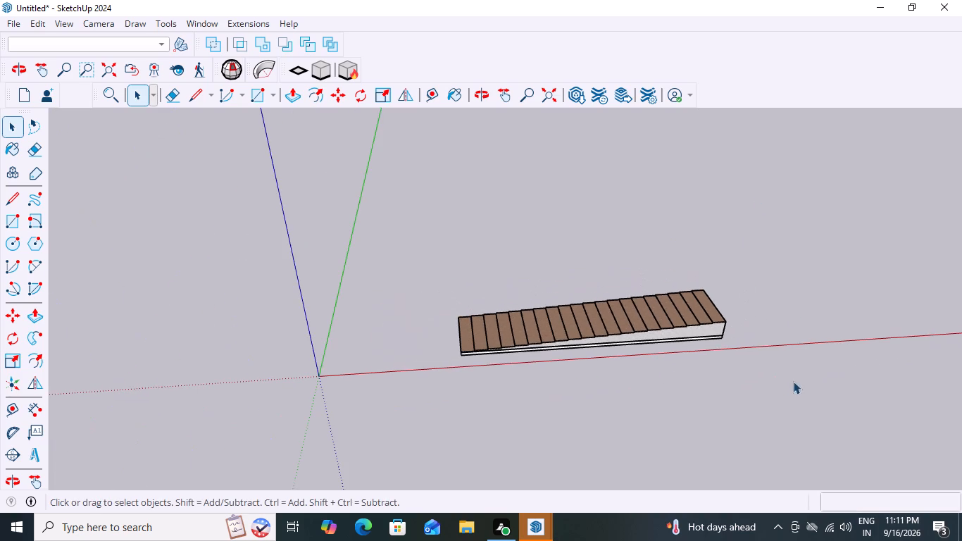
click(7, 478)
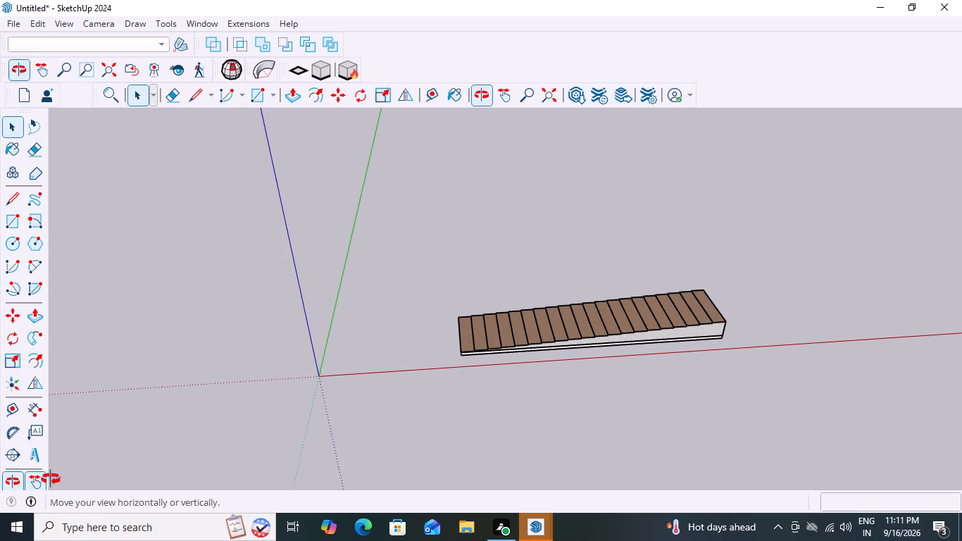
drag(568, 394, 564, 272)
scroll(614, 296, up, 3)
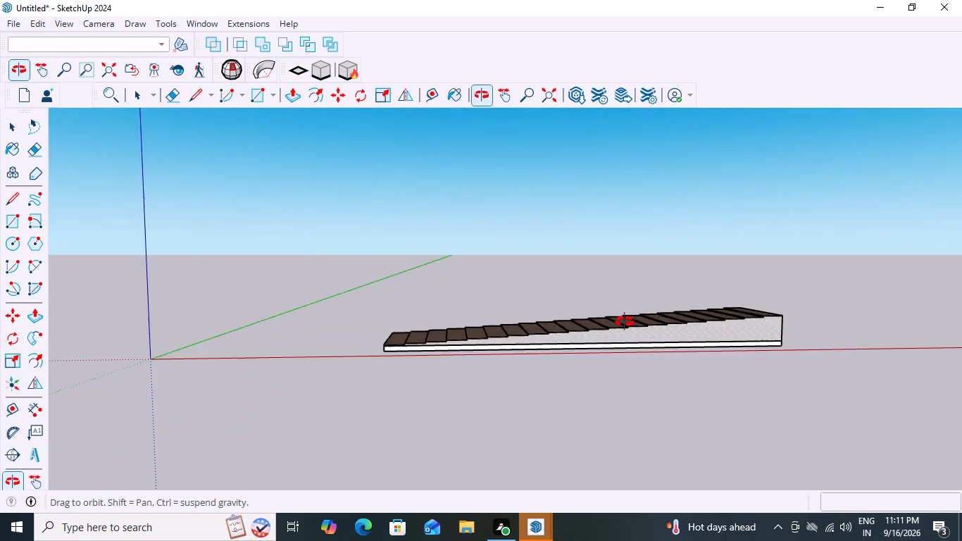
scroll(625, 322, up, 5)
scroll(737, 356, up, 4)
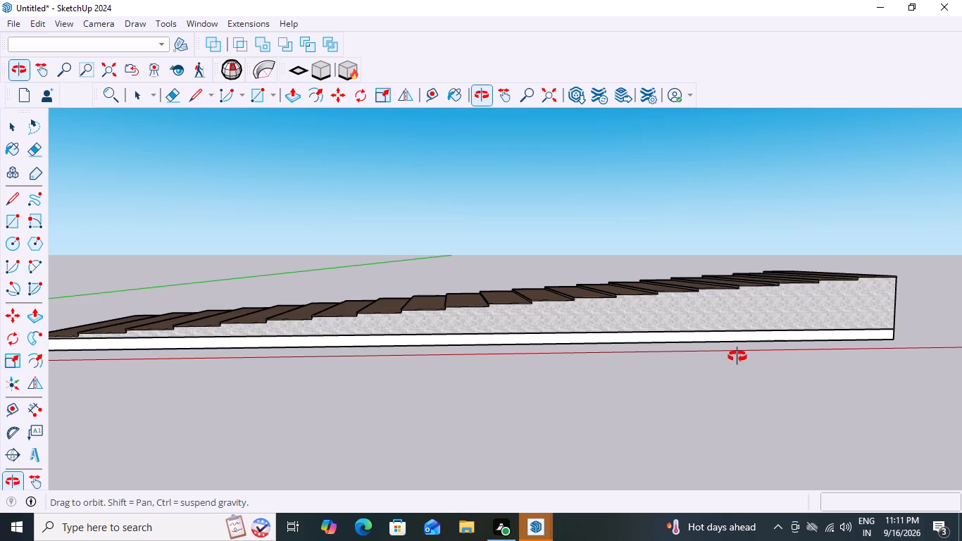
scroll(735, 359, down, 4)
scroll(630, 414, down, 13)
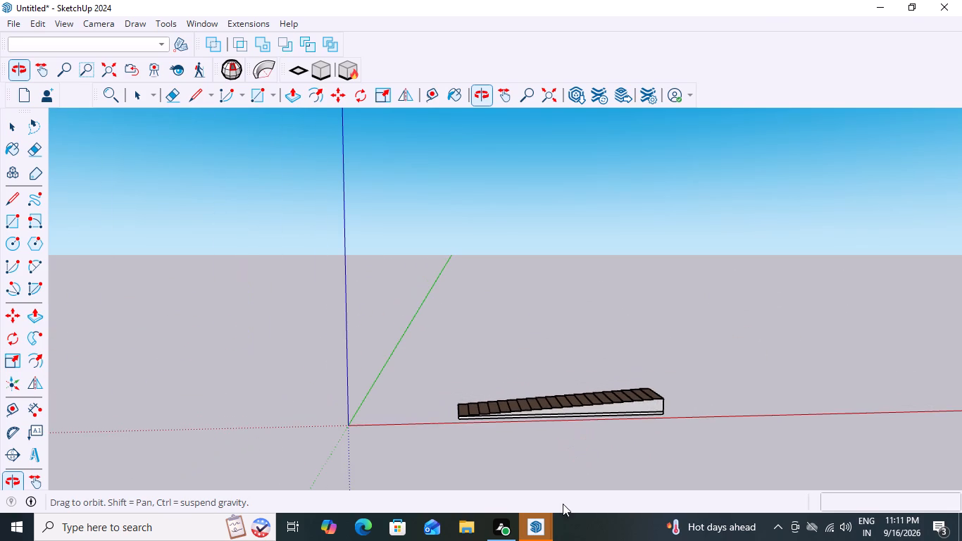
scroll(630, 401, up, 12)
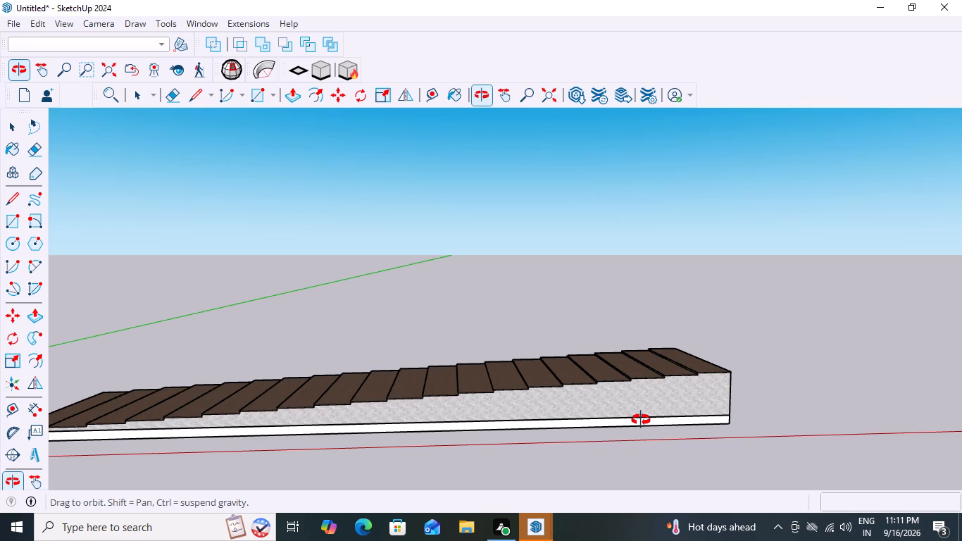
scroll(641, 420, down, 2)
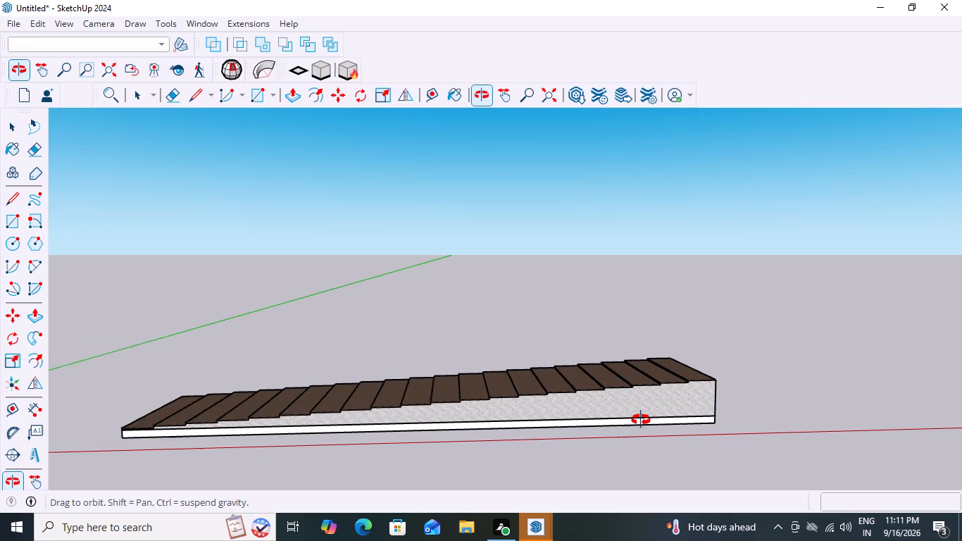
scroll(641, 420, down, 10)
scroll(612, 441, up, 11)
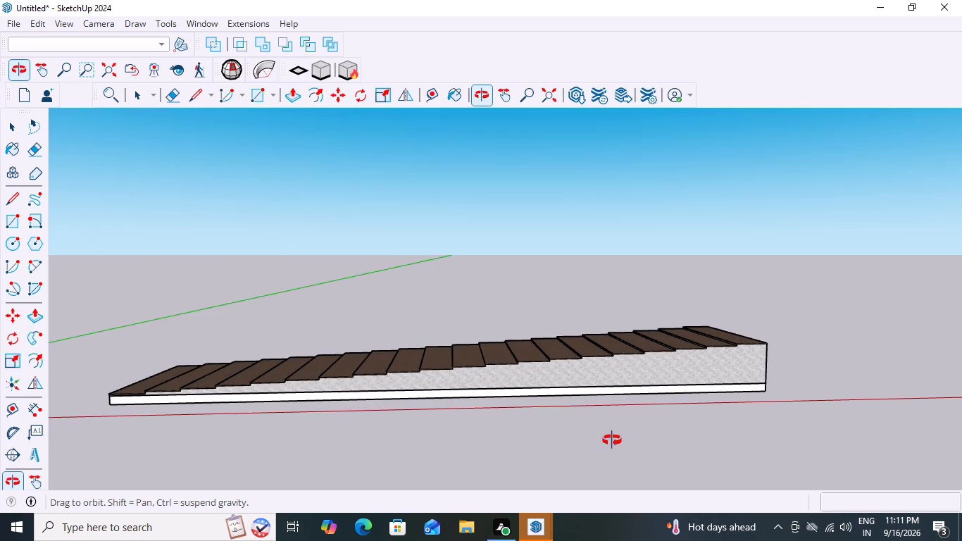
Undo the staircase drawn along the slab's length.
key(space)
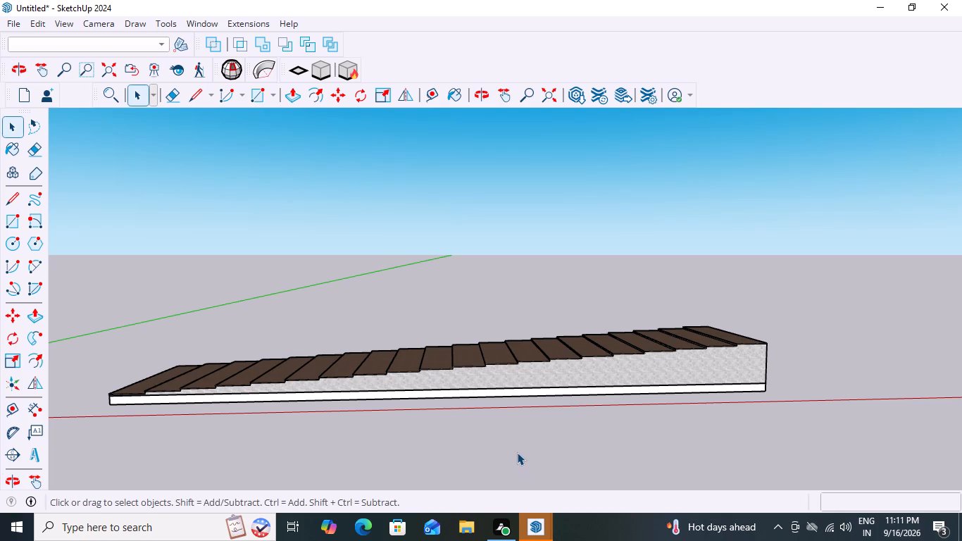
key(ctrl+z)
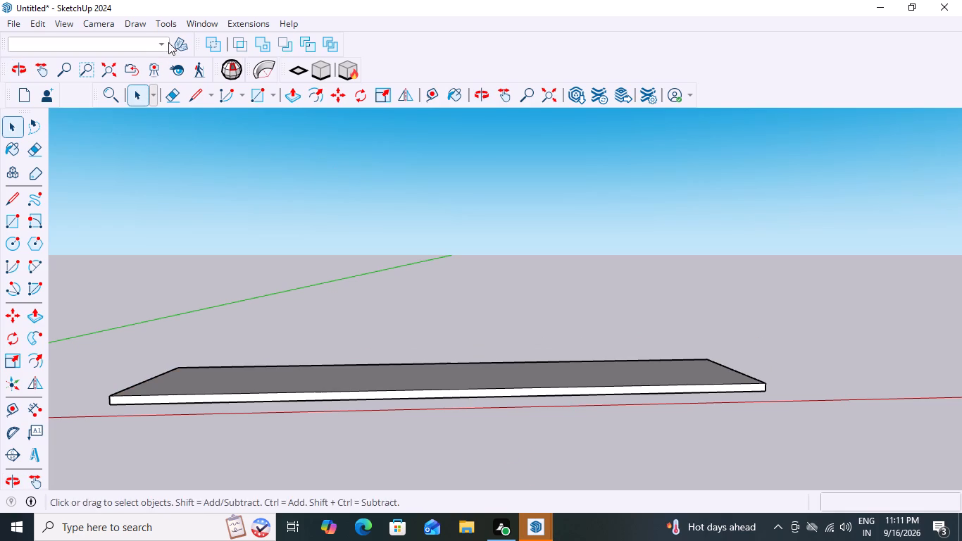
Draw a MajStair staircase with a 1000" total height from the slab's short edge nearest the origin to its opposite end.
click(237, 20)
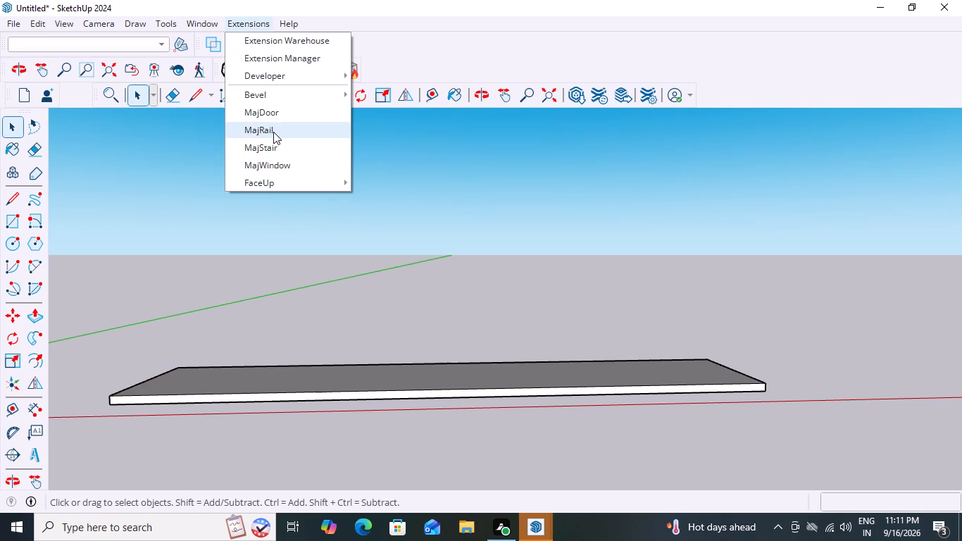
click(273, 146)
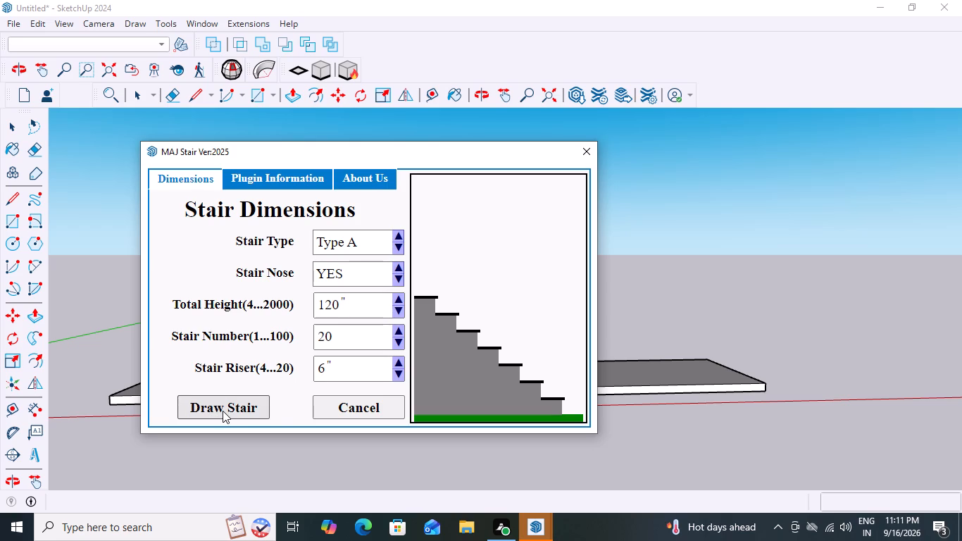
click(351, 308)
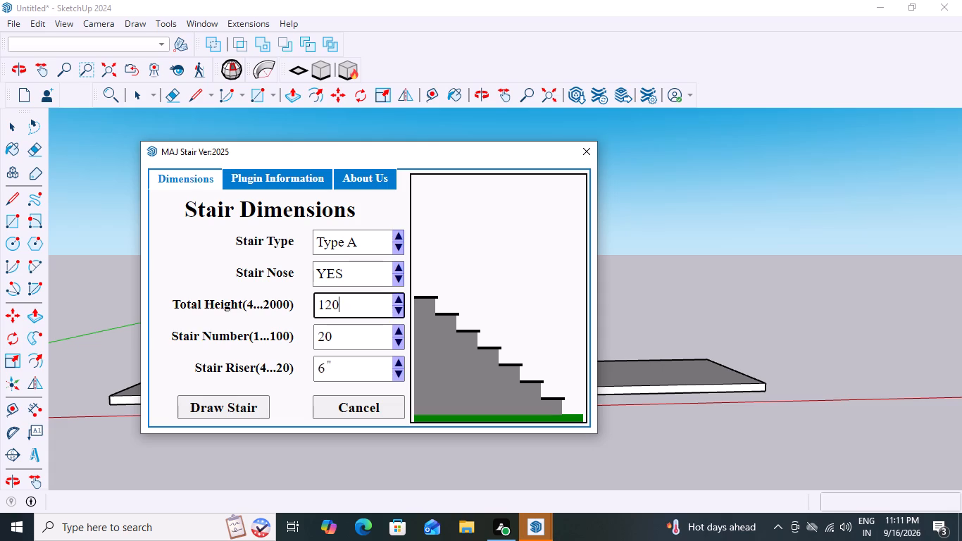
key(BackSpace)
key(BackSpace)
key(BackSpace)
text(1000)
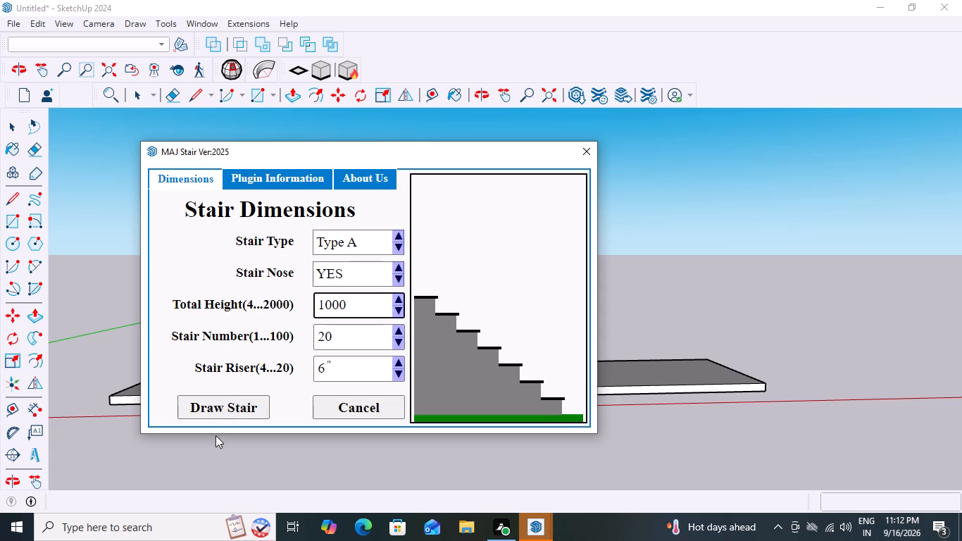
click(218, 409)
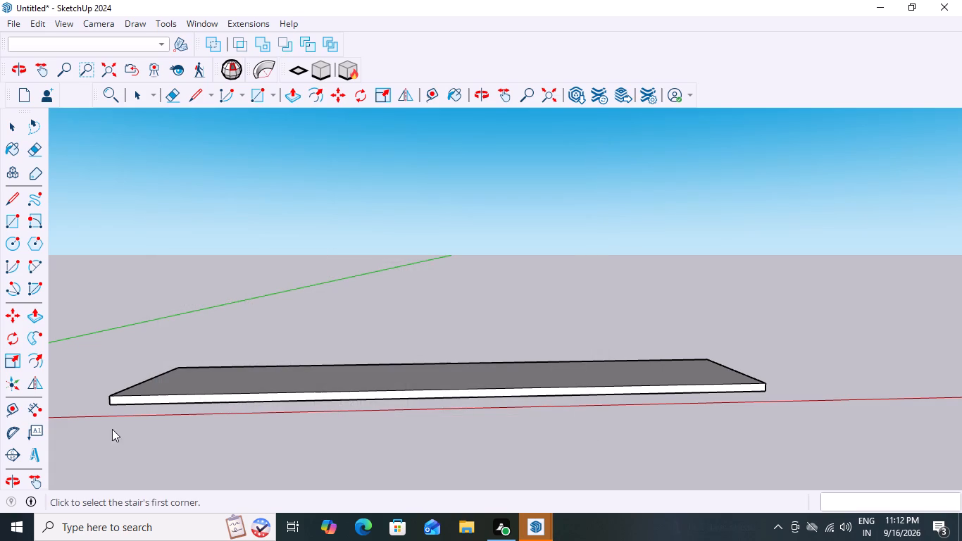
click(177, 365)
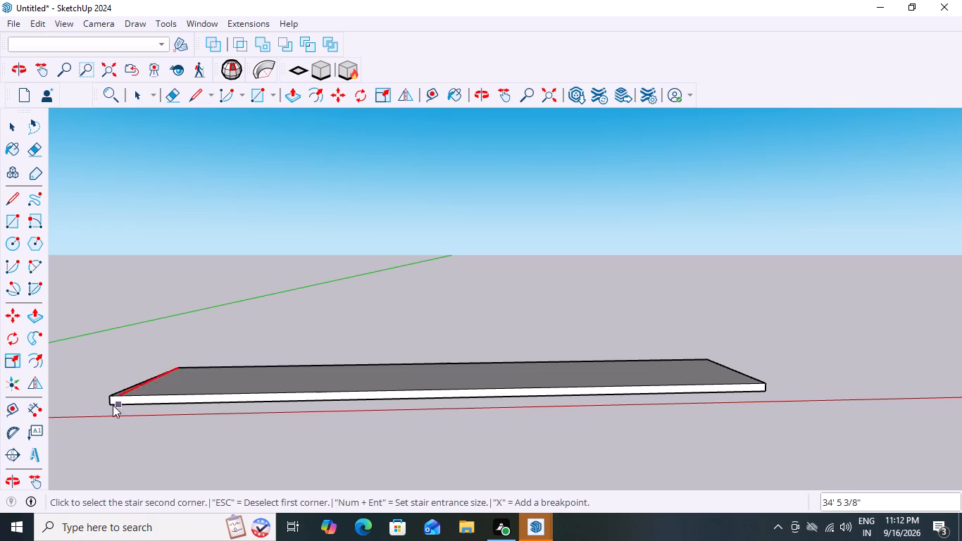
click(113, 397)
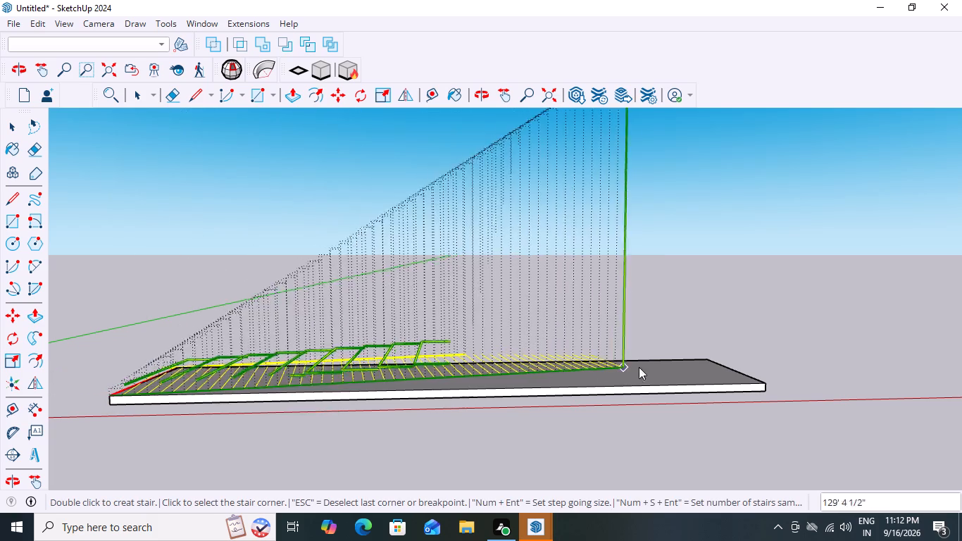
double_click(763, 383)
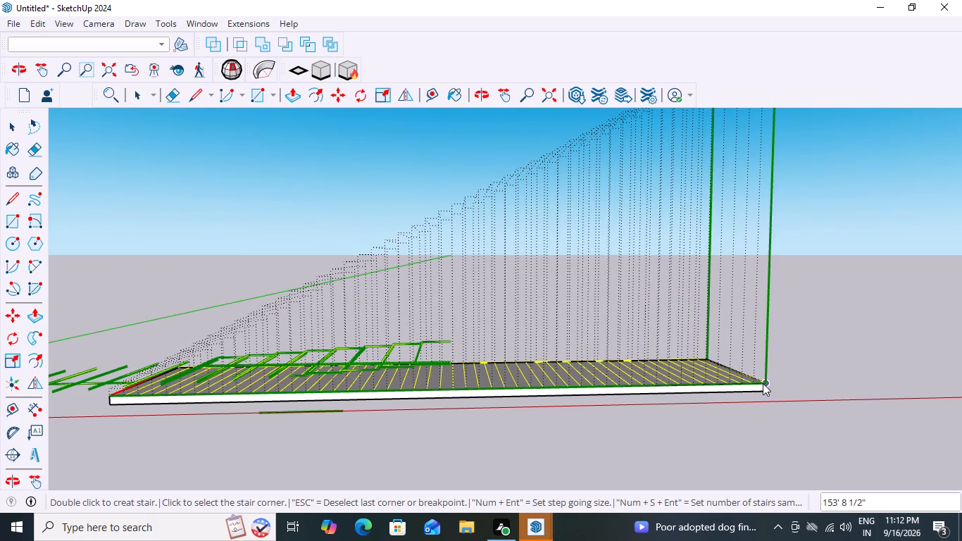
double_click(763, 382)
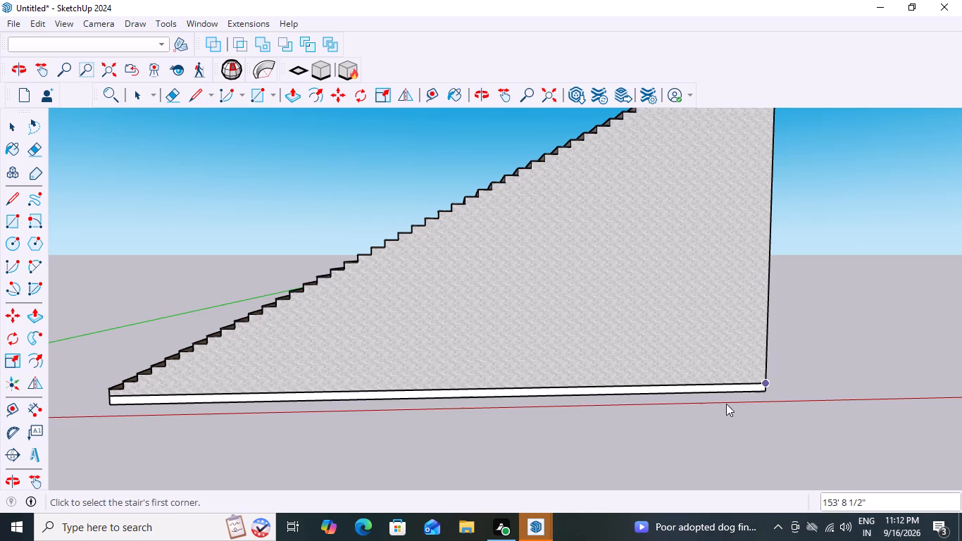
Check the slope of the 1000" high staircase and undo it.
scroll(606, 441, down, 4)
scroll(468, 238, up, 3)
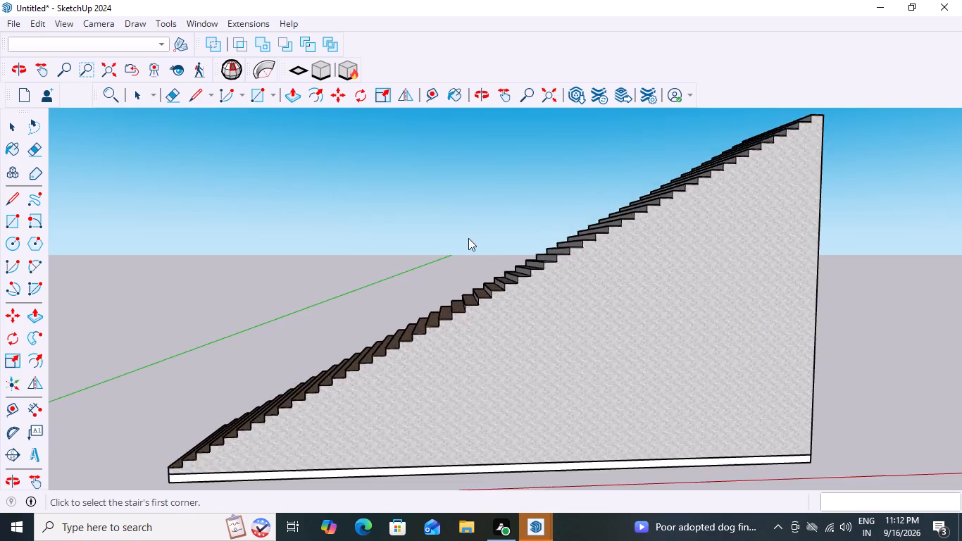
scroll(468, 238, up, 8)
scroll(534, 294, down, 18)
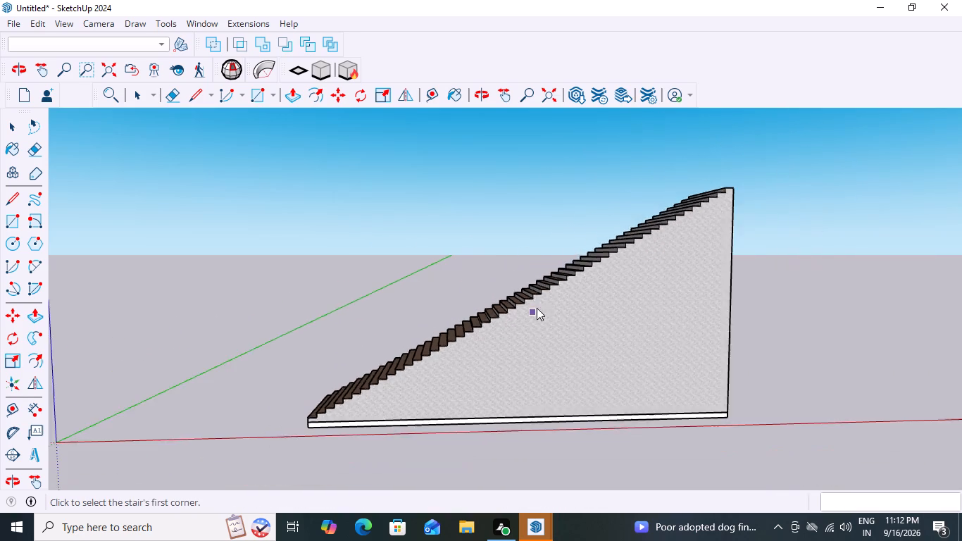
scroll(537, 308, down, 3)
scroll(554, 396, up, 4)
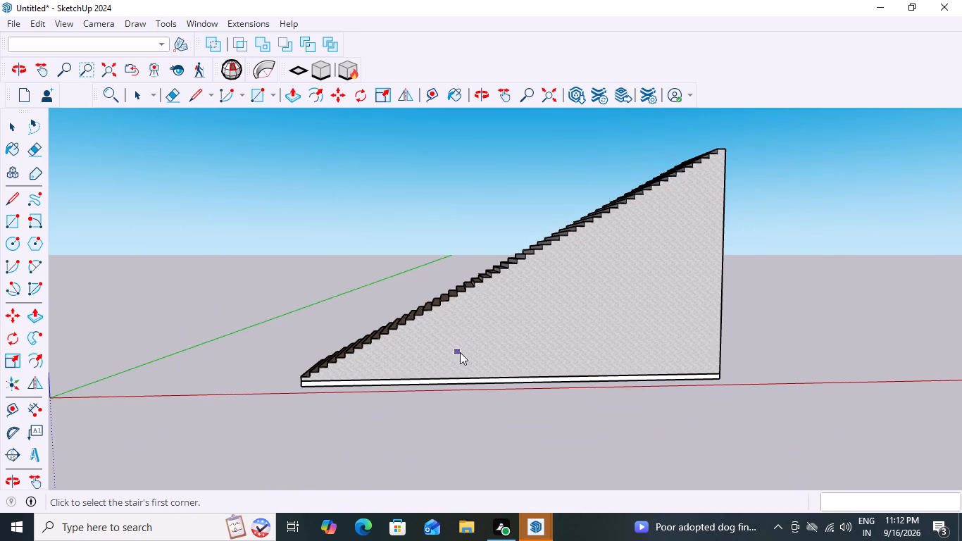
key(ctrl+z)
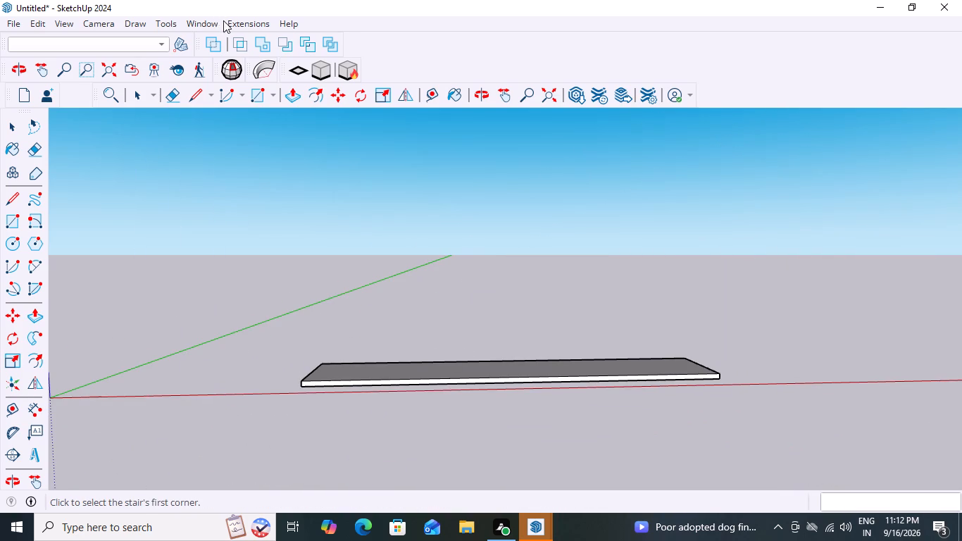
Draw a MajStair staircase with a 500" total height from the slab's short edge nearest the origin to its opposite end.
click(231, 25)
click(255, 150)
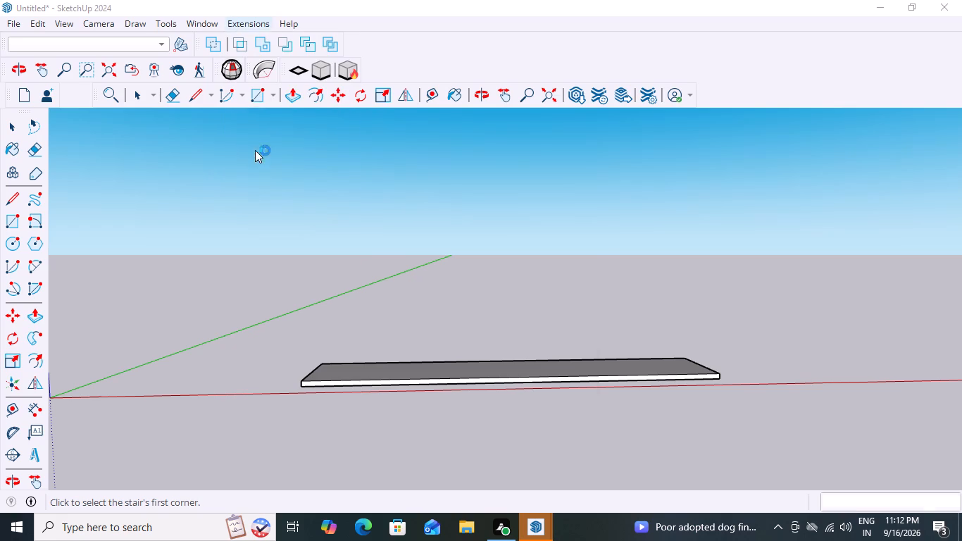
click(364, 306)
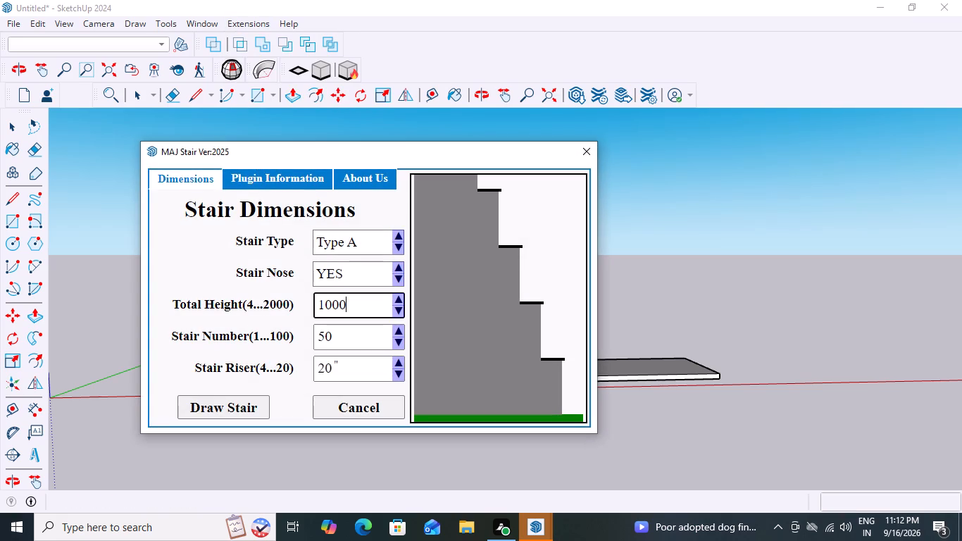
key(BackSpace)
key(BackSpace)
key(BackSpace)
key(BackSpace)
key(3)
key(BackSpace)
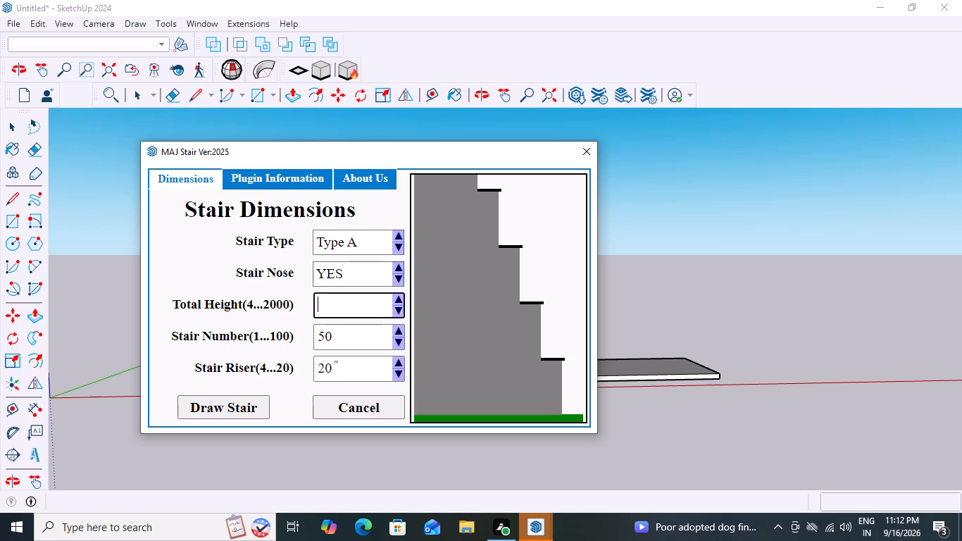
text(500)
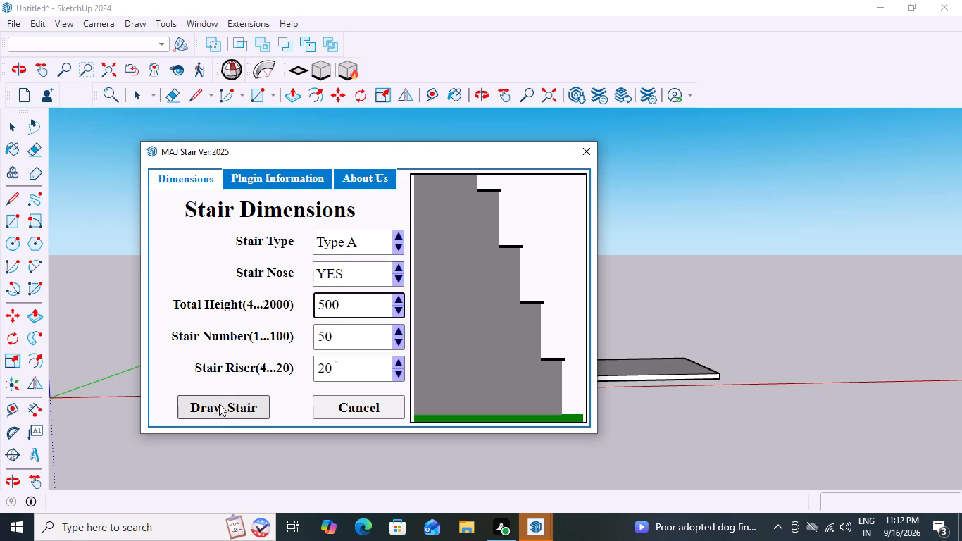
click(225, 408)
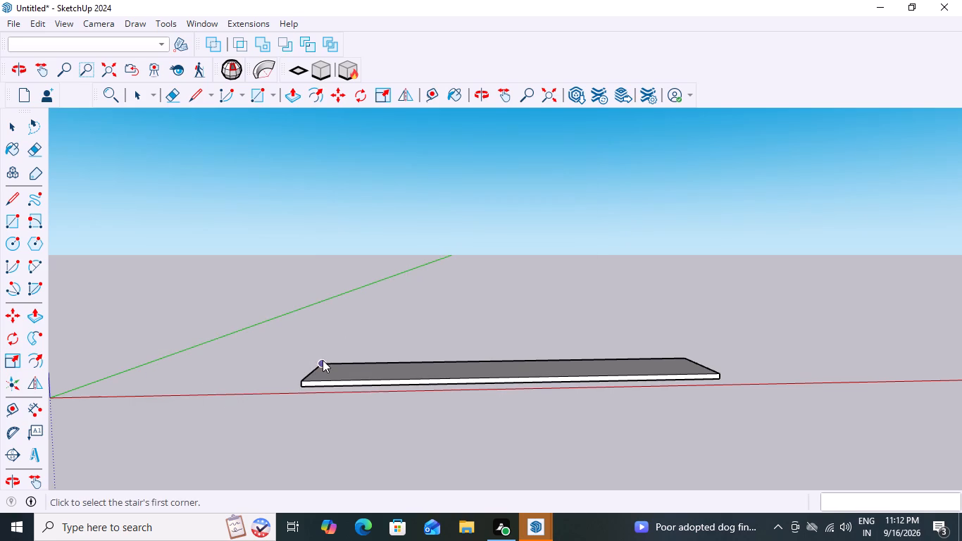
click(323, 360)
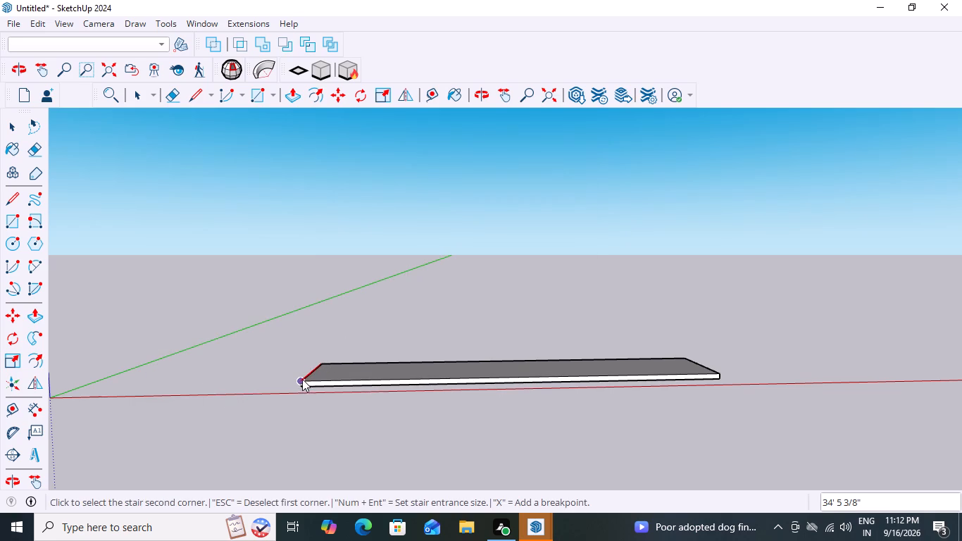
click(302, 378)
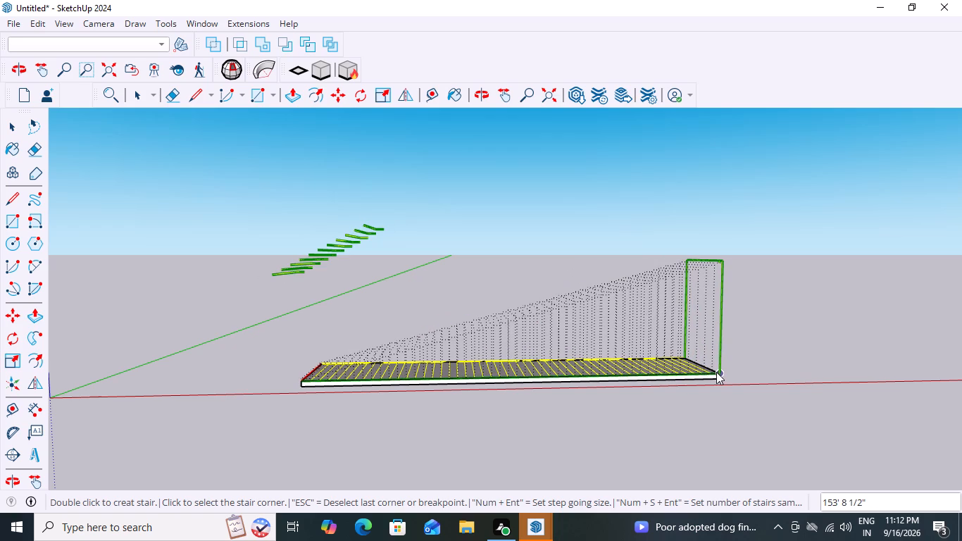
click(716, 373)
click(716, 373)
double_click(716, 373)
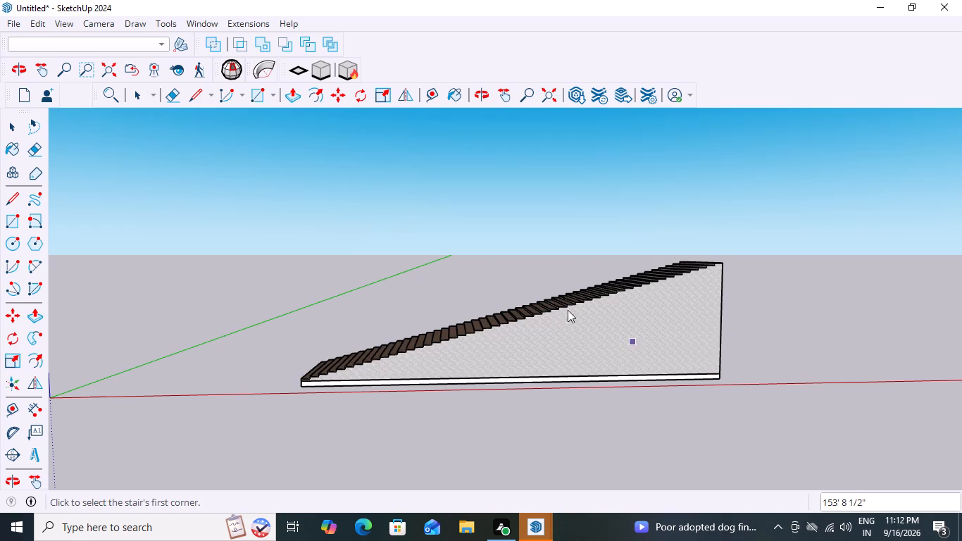
Examine the 500" high staircase's treads, side profile and overall slope along the slab.
scroll(568, 310, up, 8)
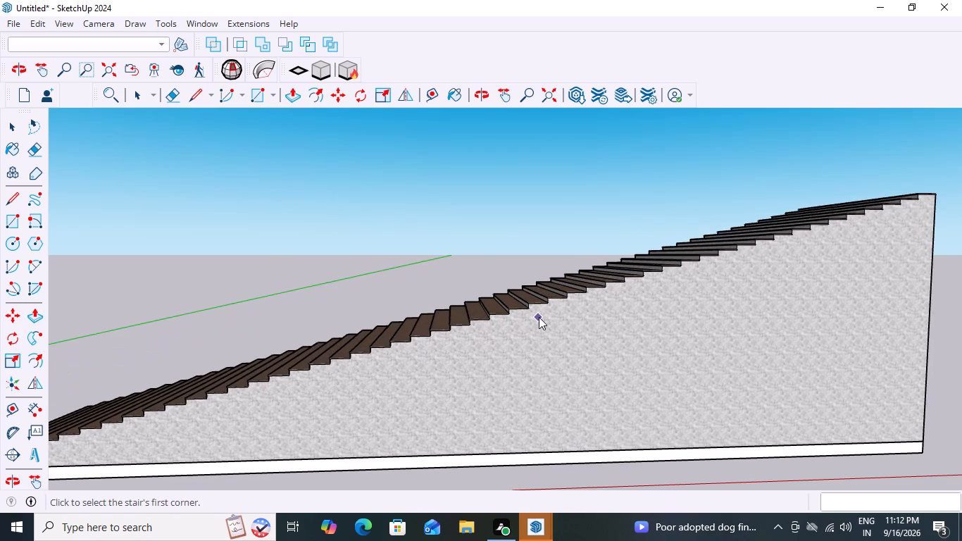
scroll(539, 317, down, 17)
key(space)
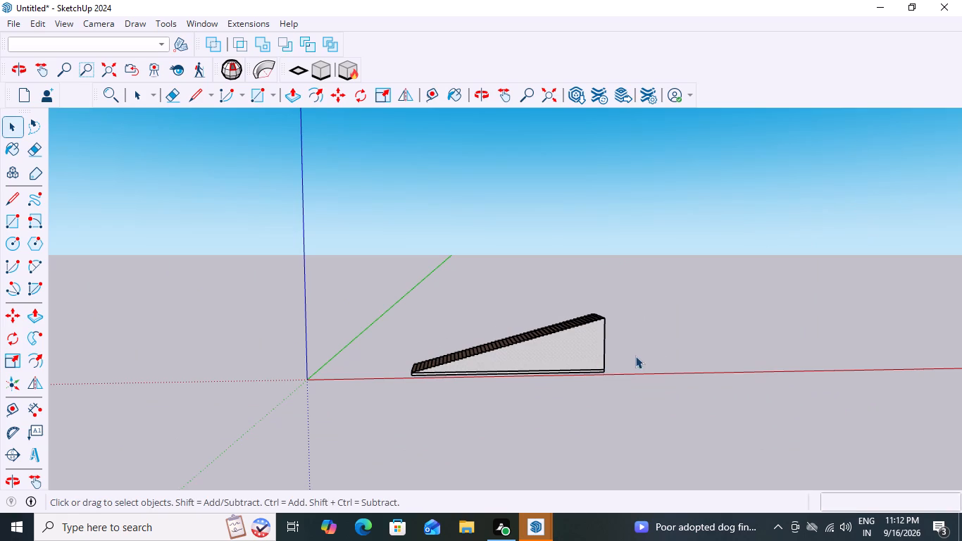
scroll(657, 424, up, 1)
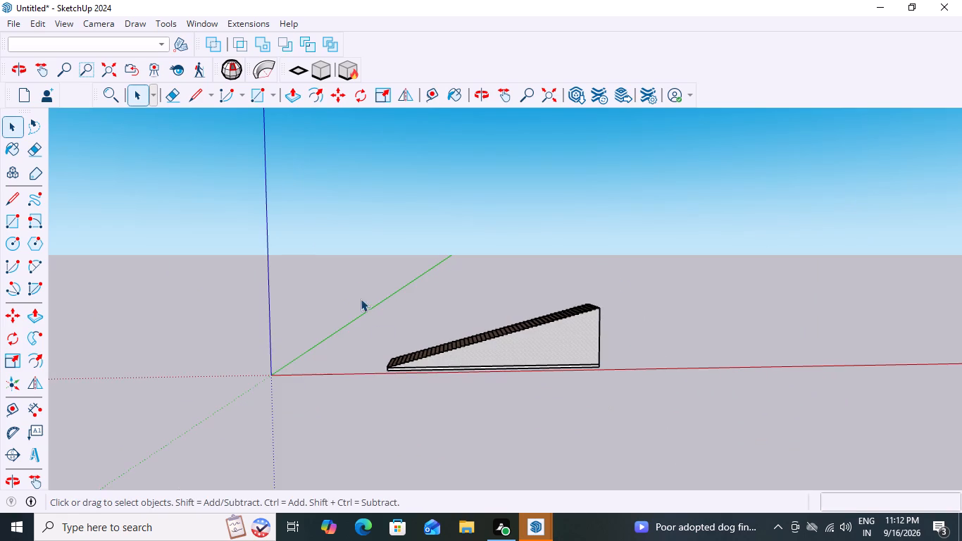
scroll(361, 299, up, 13)
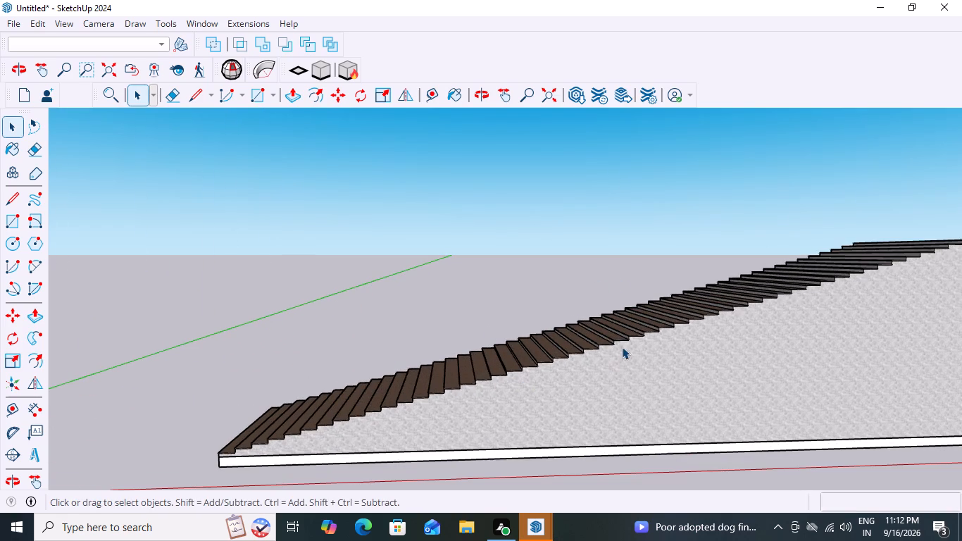
scroll(504, 366, up, 8)
scroll(567, 375, down, 8)
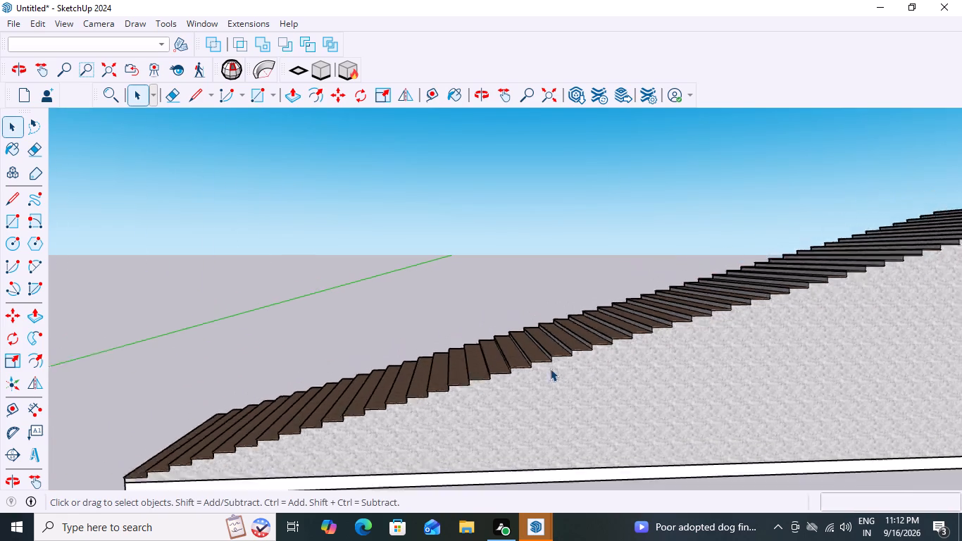
scroll(550, 368, down, 9)
scroll(706, 297, up, 15)
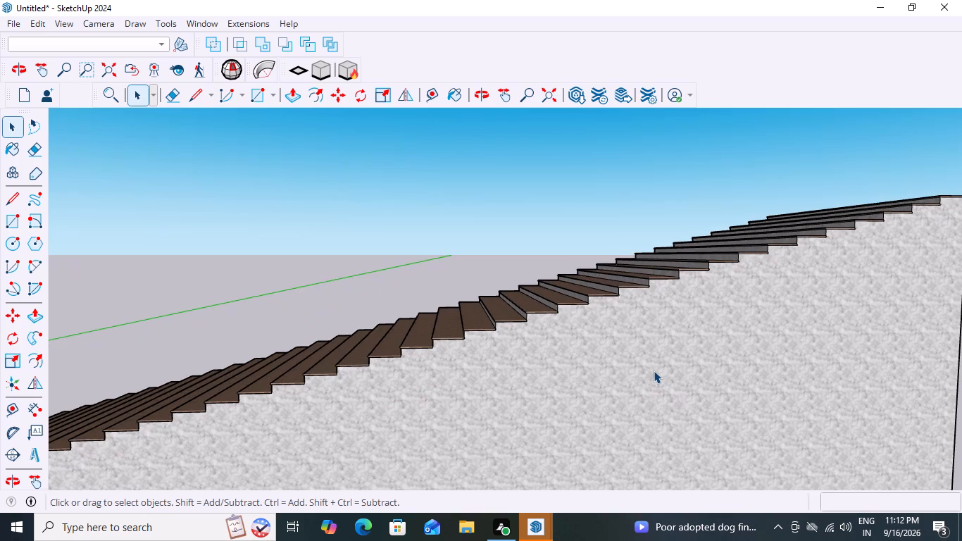
scroll(654, 371, down, 13)
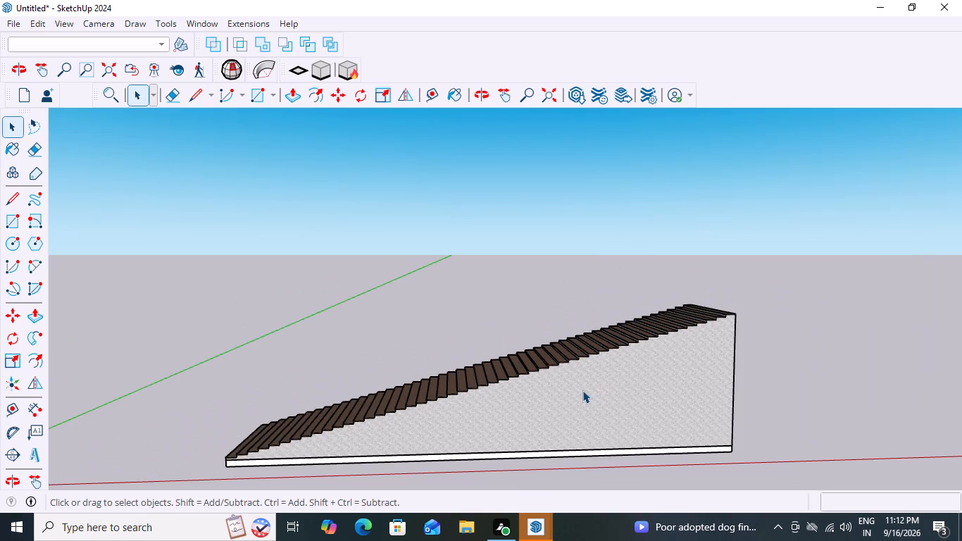
scroll(569, 415, up, 3)
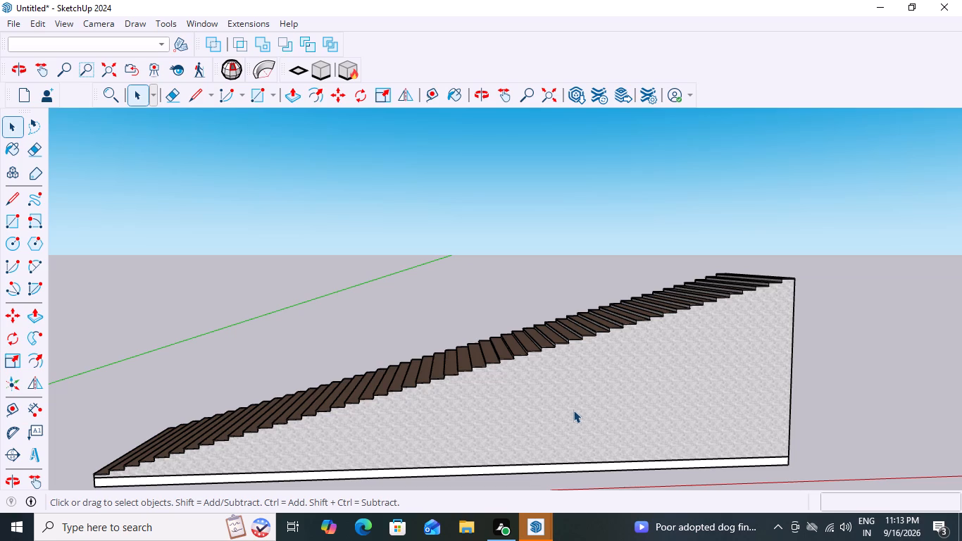
scroll(575, 409, down, 7)
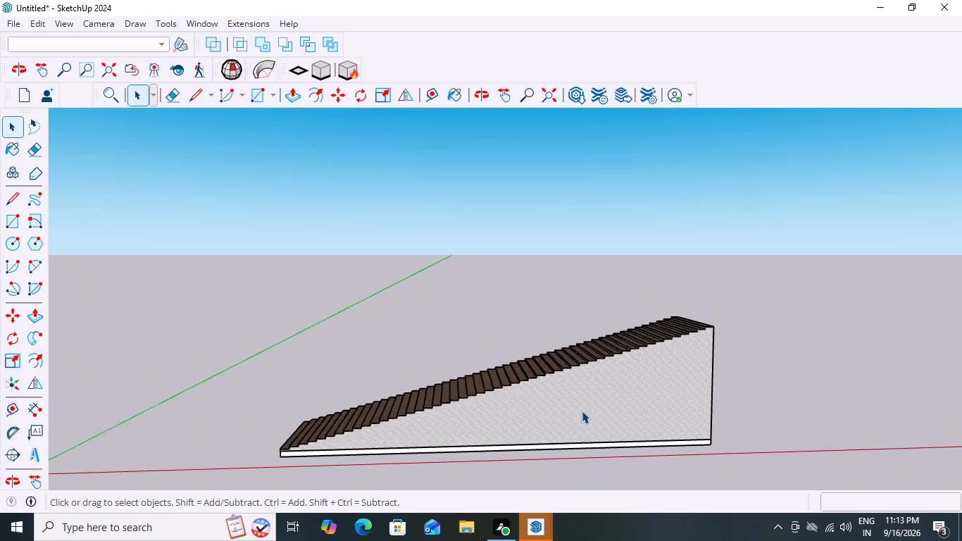
scroll(582, 411, down, 3)
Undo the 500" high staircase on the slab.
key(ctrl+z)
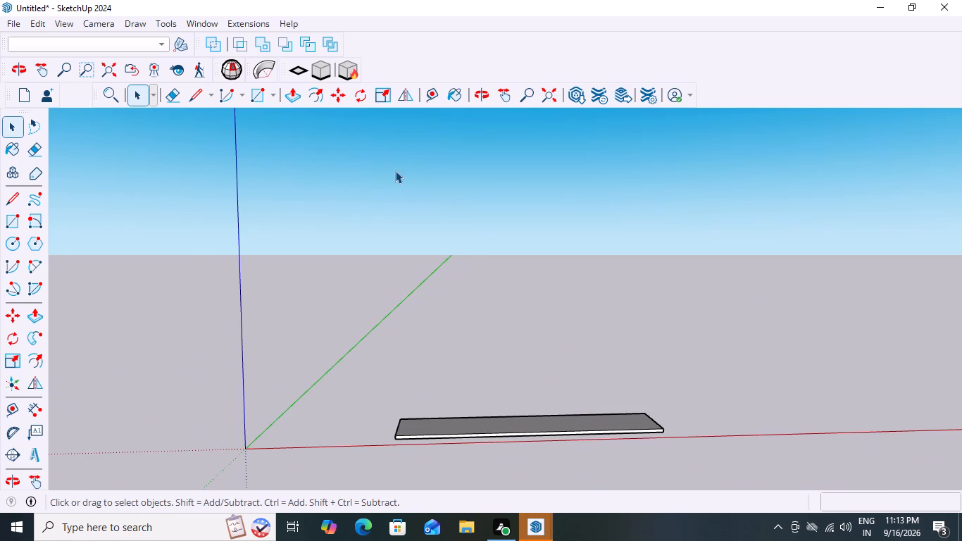
Set the MajStair stair number to 20 and the stair riser to 6".
click(245, 20)
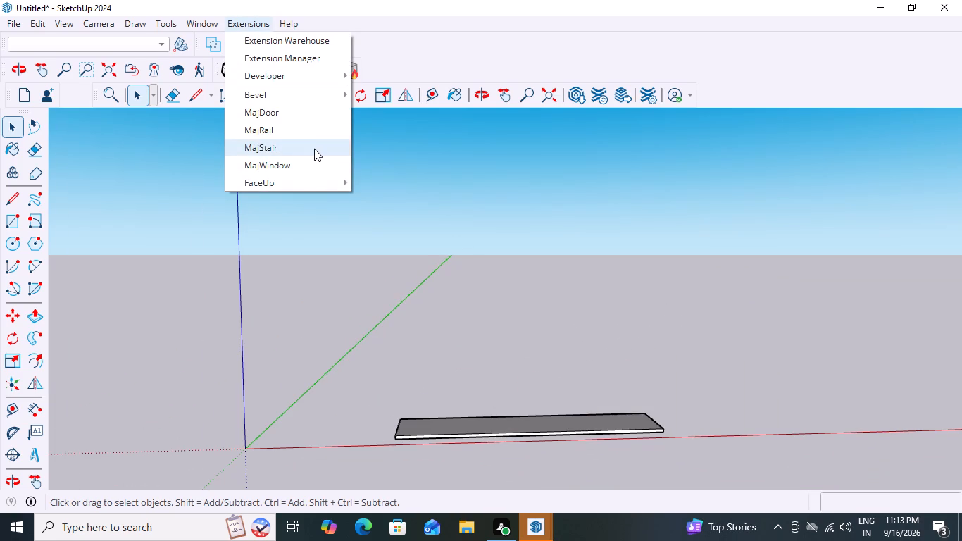
click(294, 144)
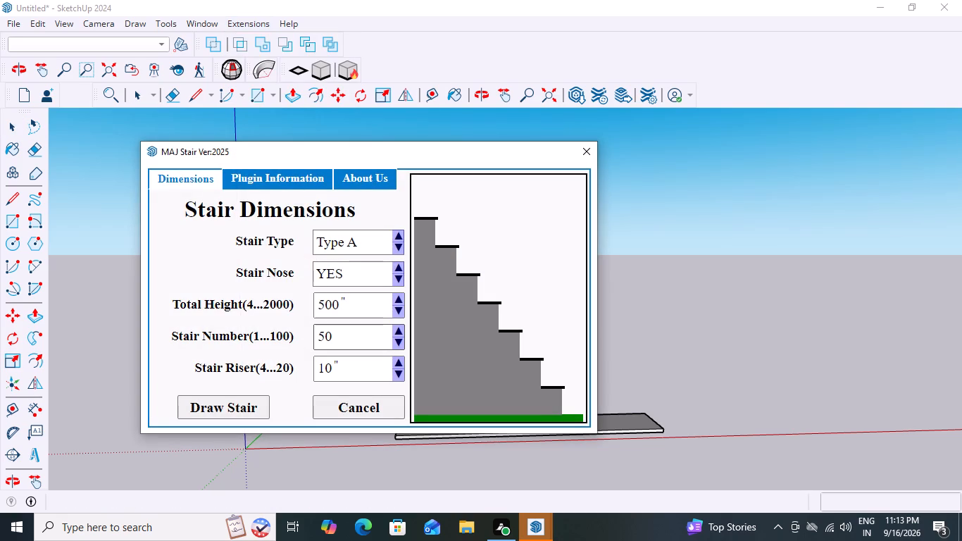
click(339, 337)
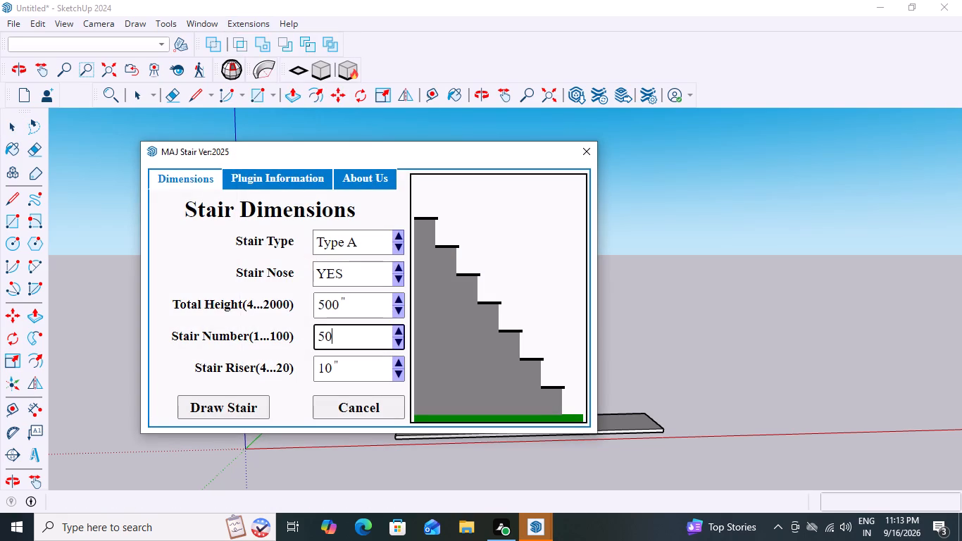
key(BackSpace)
key(BackSpace)
text(20)
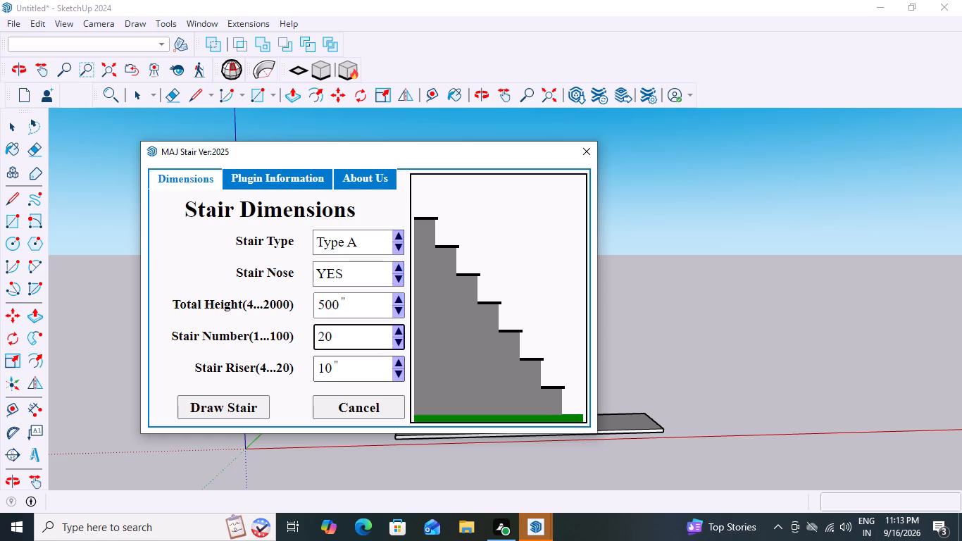
click(343, 368)
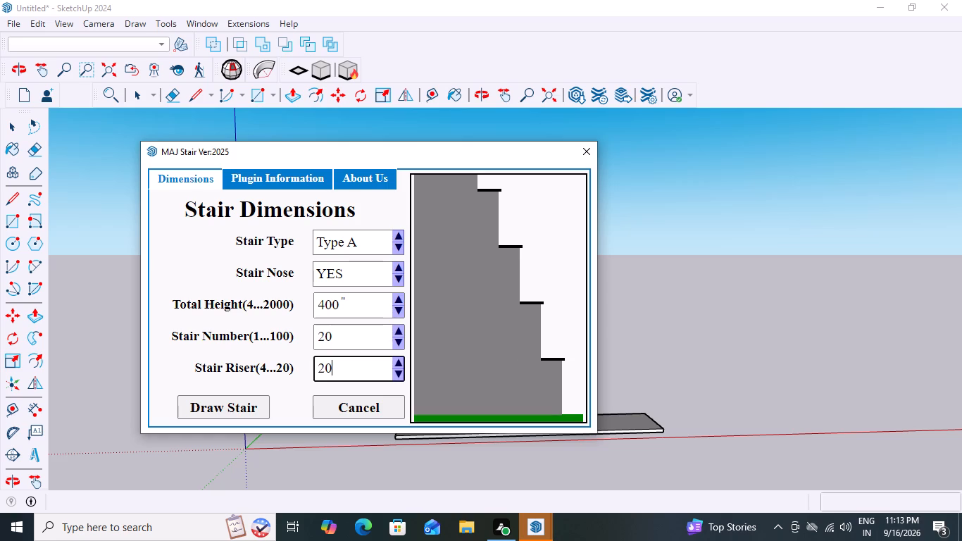
key(BackSpace)
key(BackSpace)
key(6)
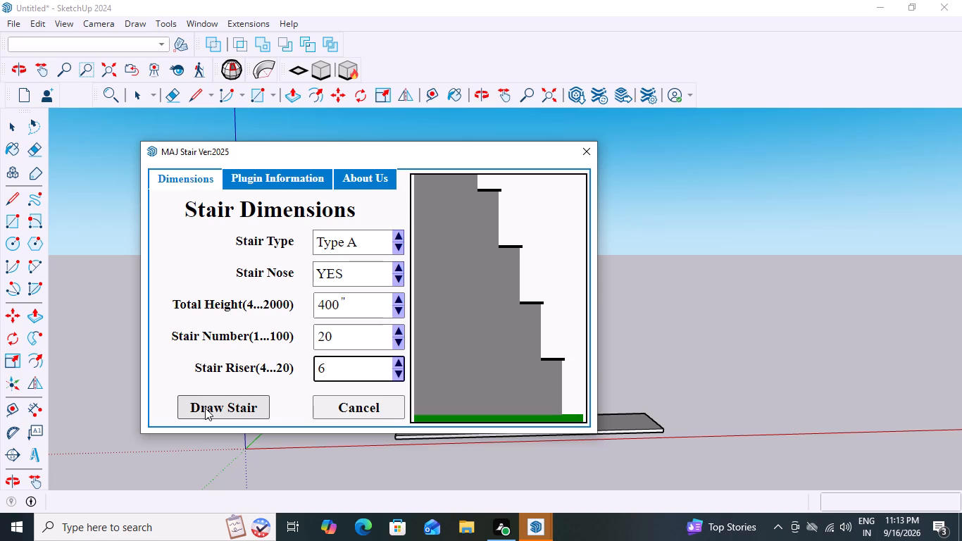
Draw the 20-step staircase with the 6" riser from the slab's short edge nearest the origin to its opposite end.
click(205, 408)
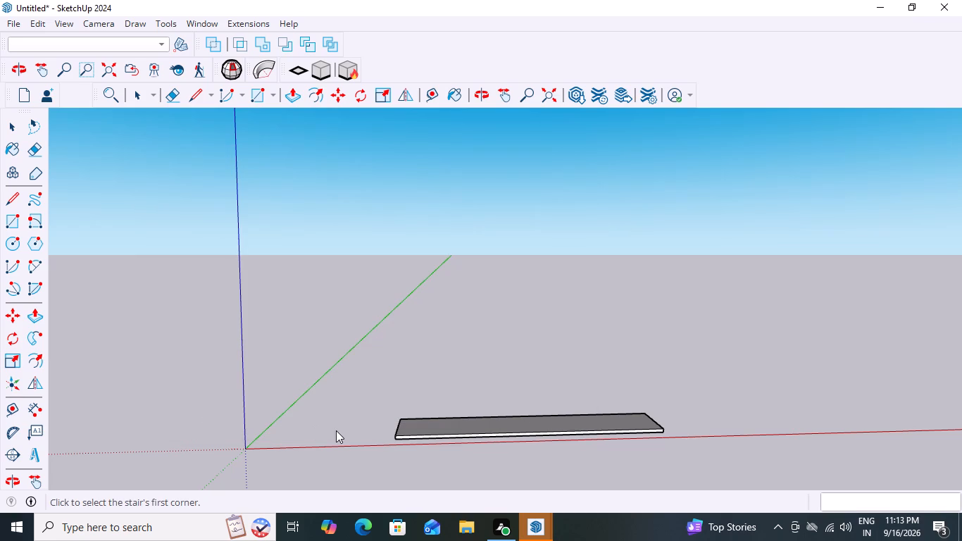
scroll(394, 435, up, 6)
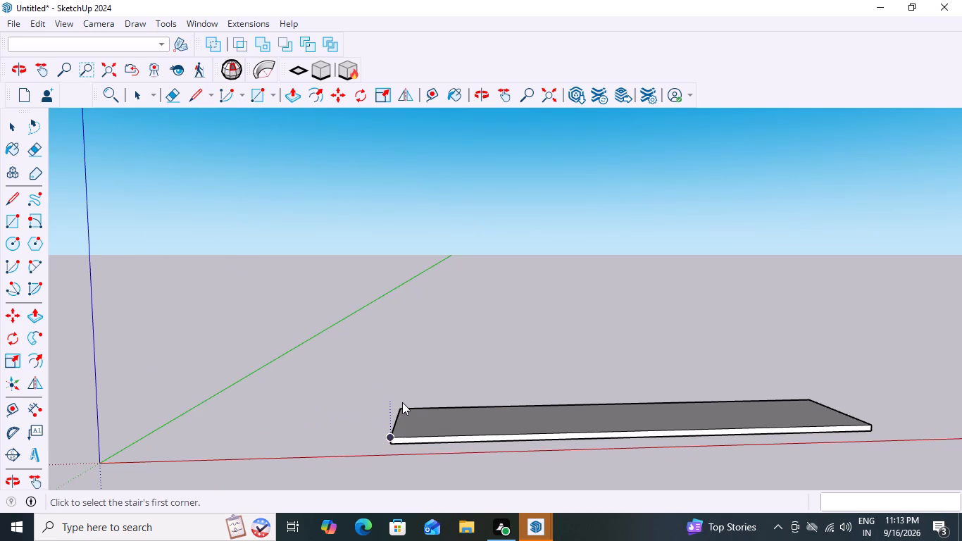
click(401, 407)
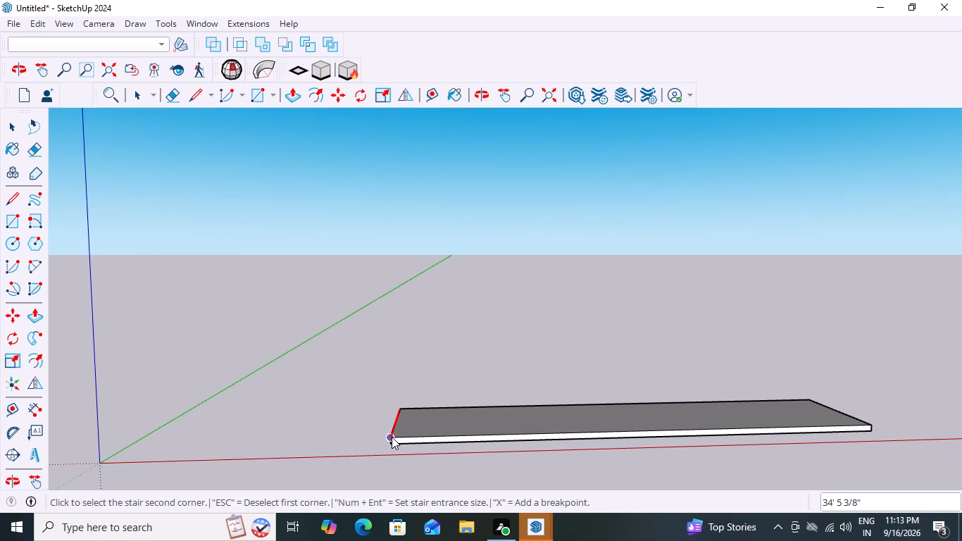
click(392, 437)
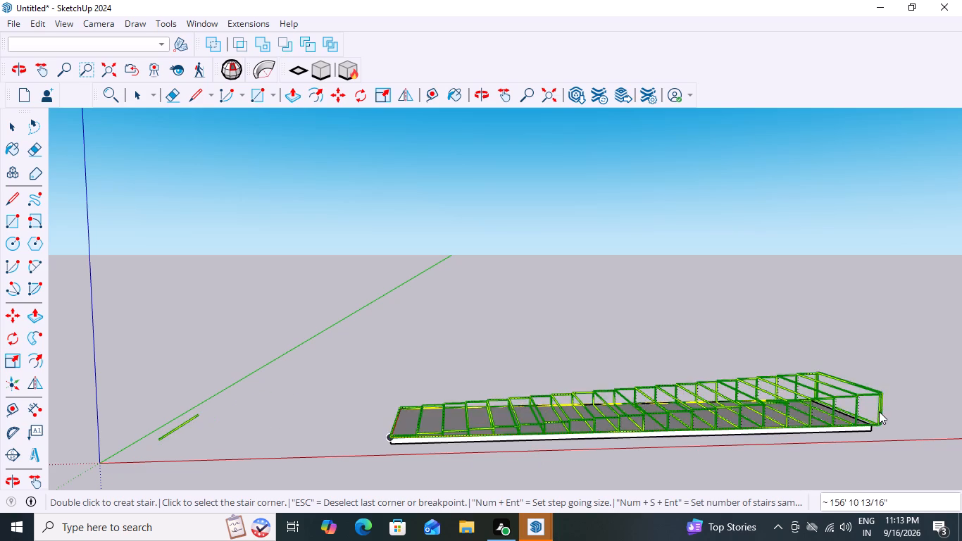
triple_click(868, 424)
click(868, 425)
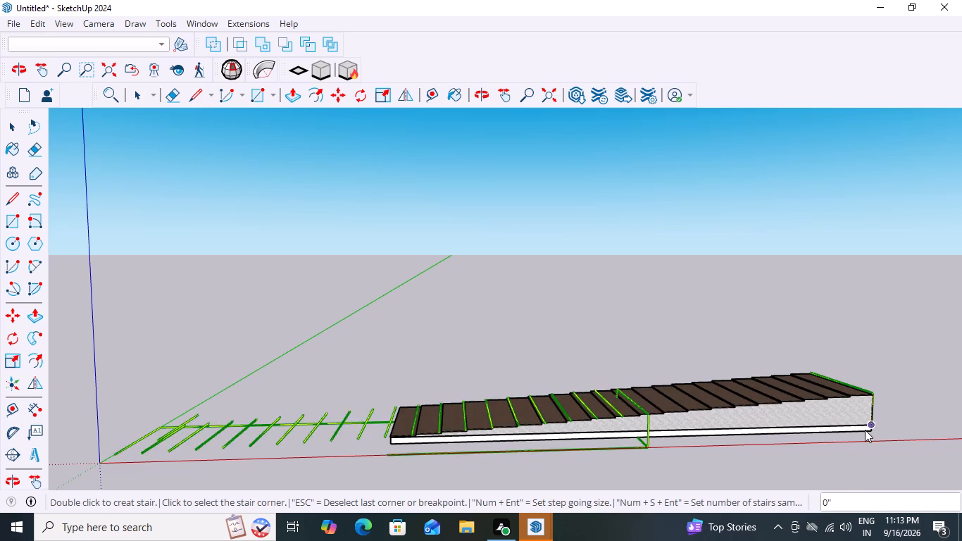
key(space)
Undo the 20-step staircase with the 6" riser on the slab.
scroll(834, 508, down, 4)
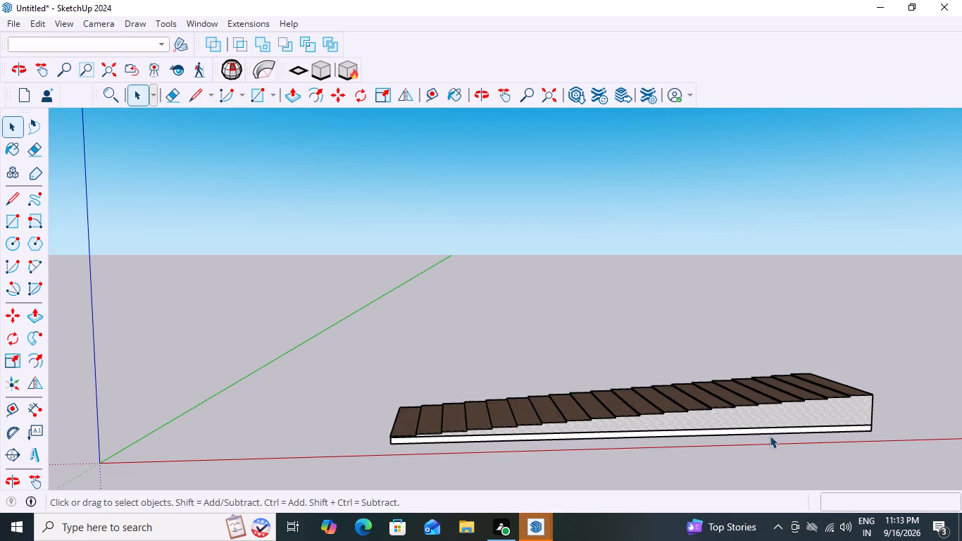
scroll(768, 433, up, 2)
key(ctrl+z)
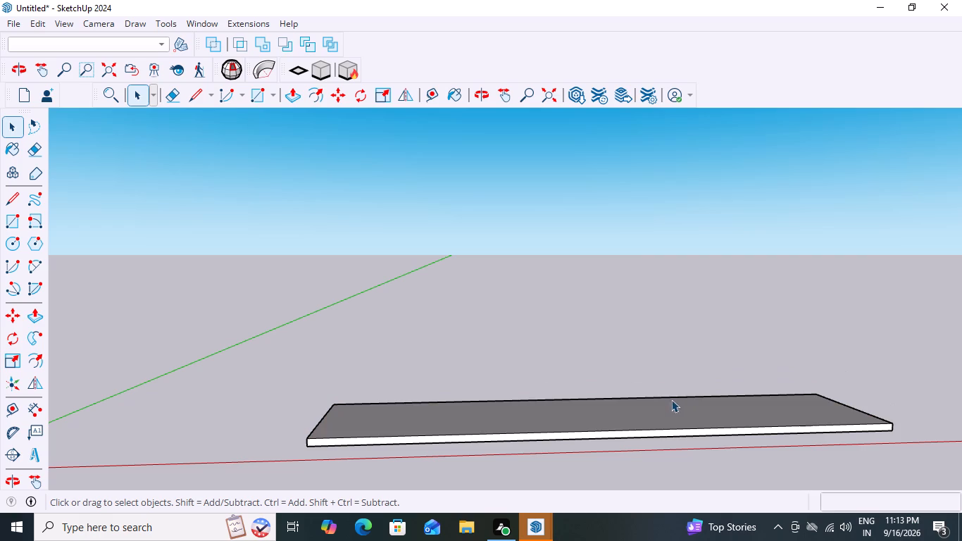
Enter a MajStair total height of 400", keep 20 stairs, and change the stair riser to 8".
click(264, 23)
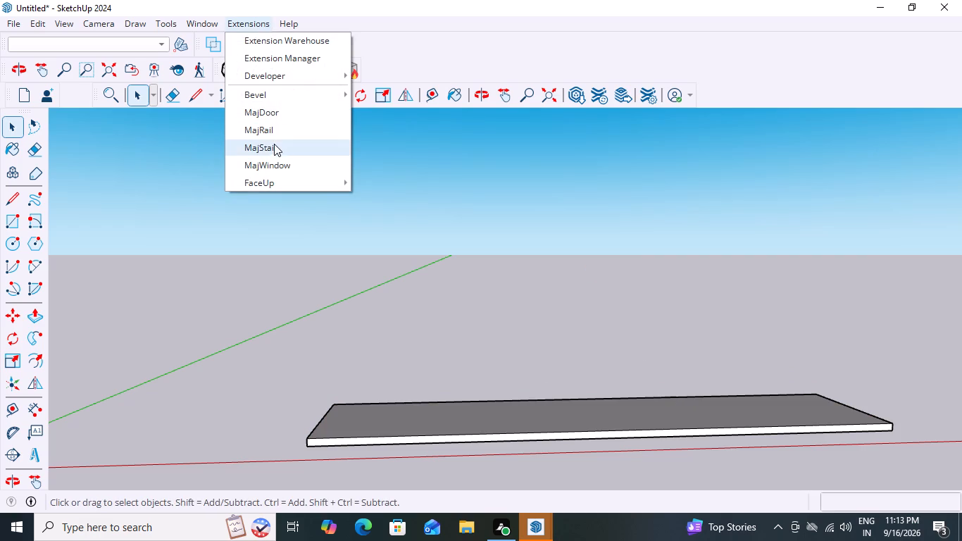
click(274, 145)
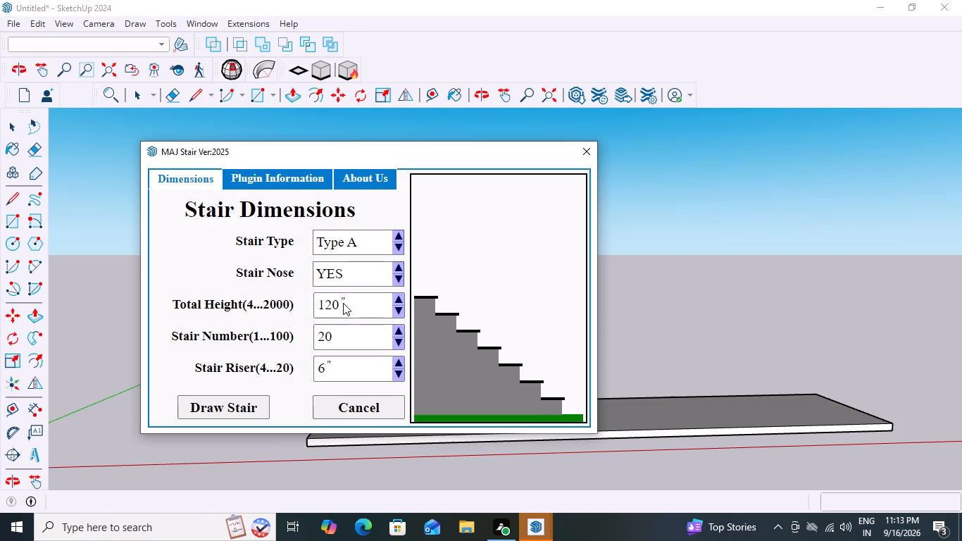
click(347, 304)
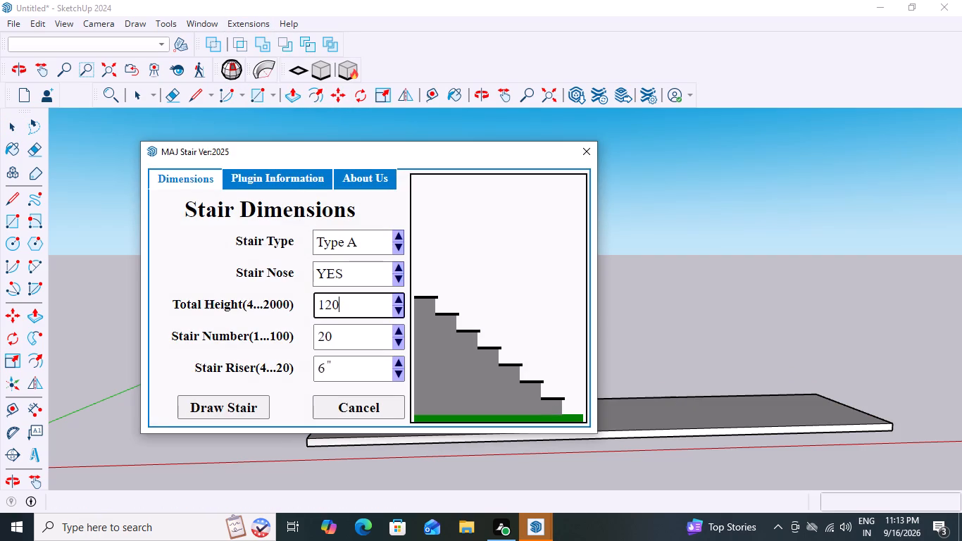
key(BackSpace)
key(BackSpace)
key(BackSpace)
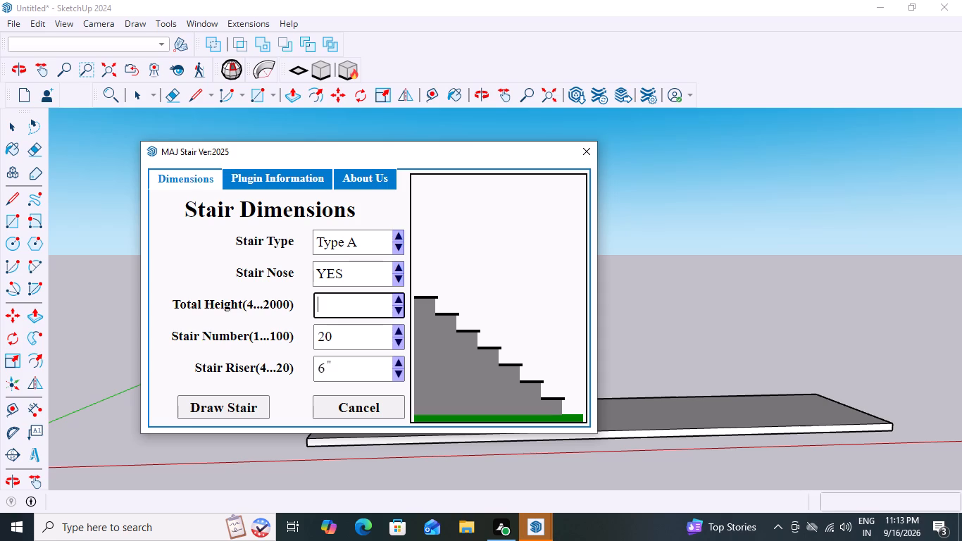
text(400)
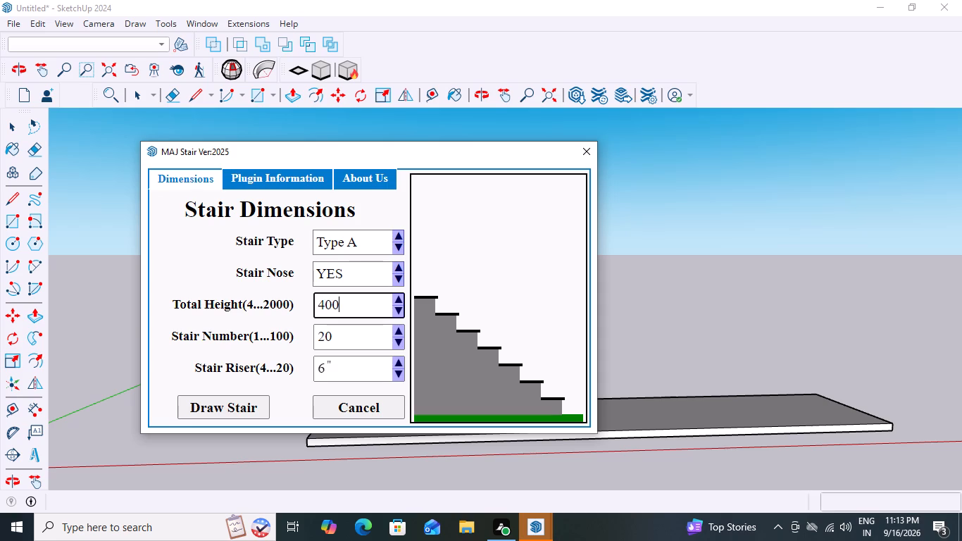
click(348, 333)
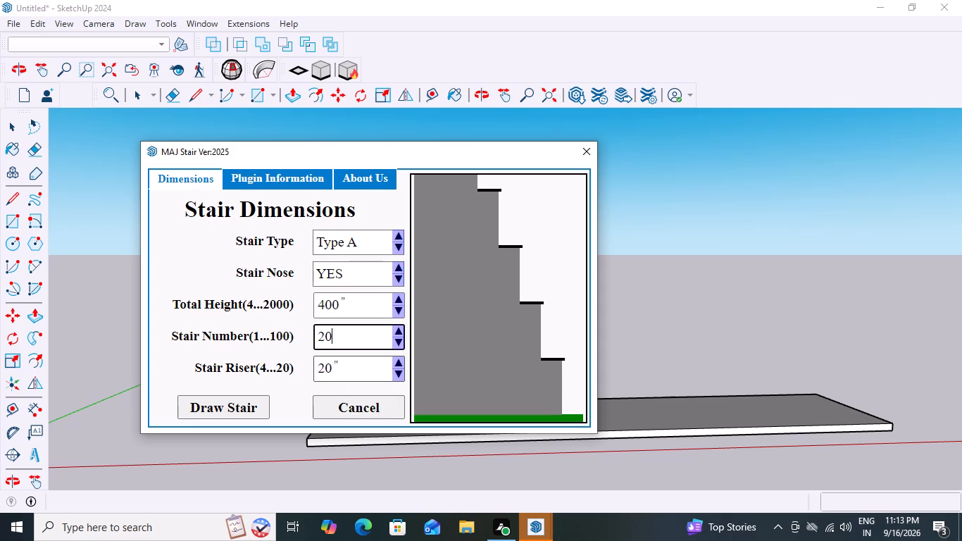
click(340, 368)
key(BackSpace)
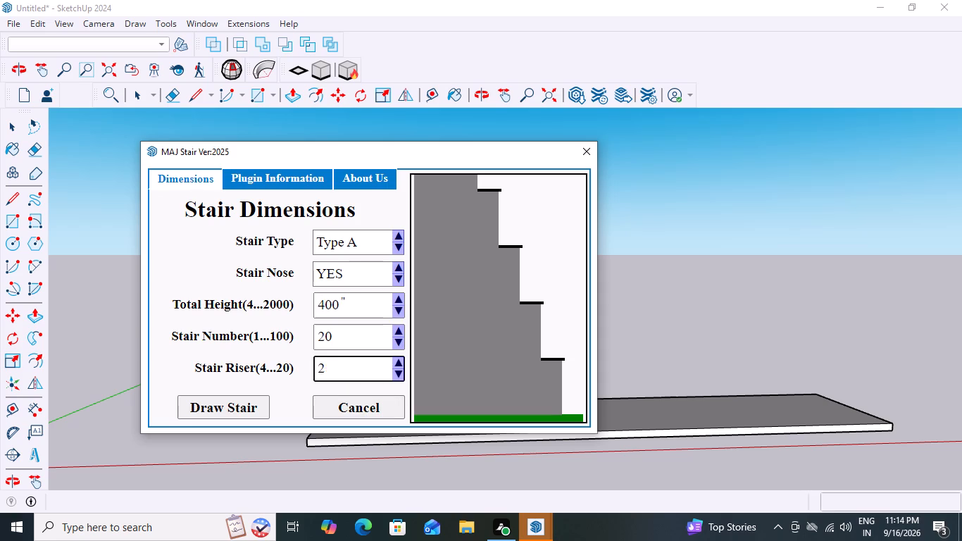
key(BackSpace)
key(BackSpace)
key(8)
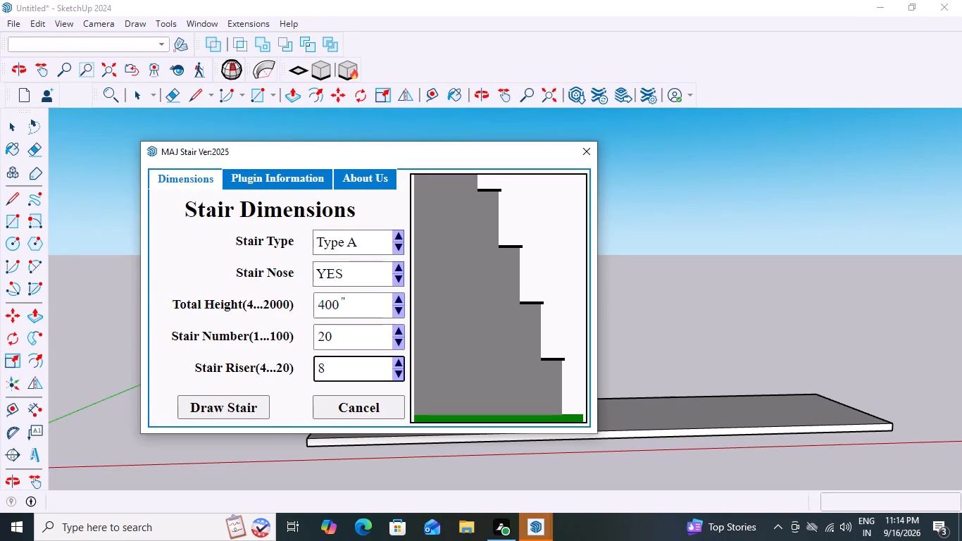
click(326, 372)
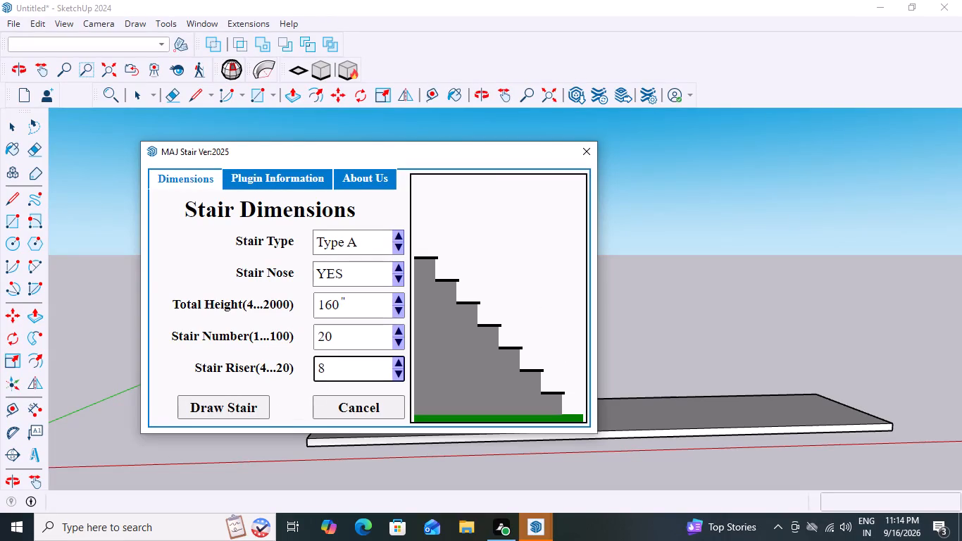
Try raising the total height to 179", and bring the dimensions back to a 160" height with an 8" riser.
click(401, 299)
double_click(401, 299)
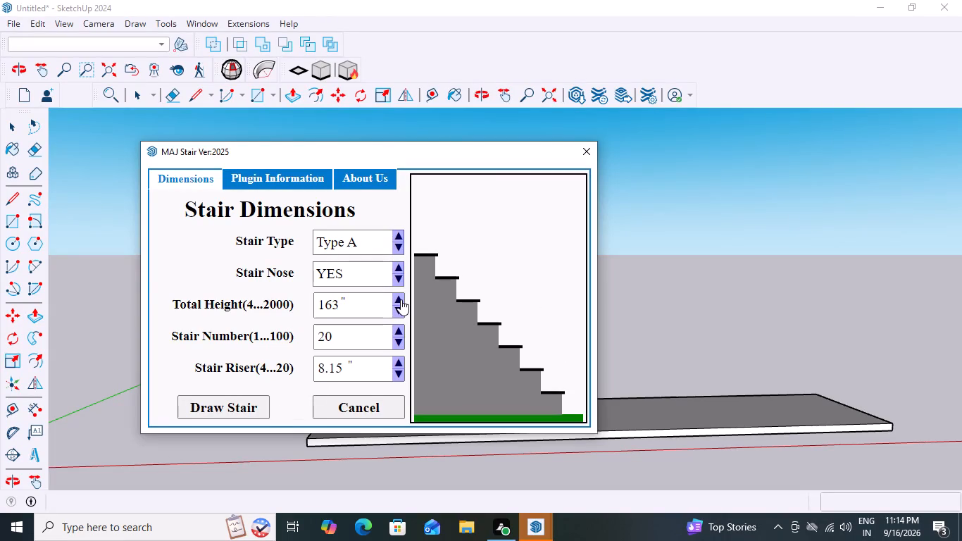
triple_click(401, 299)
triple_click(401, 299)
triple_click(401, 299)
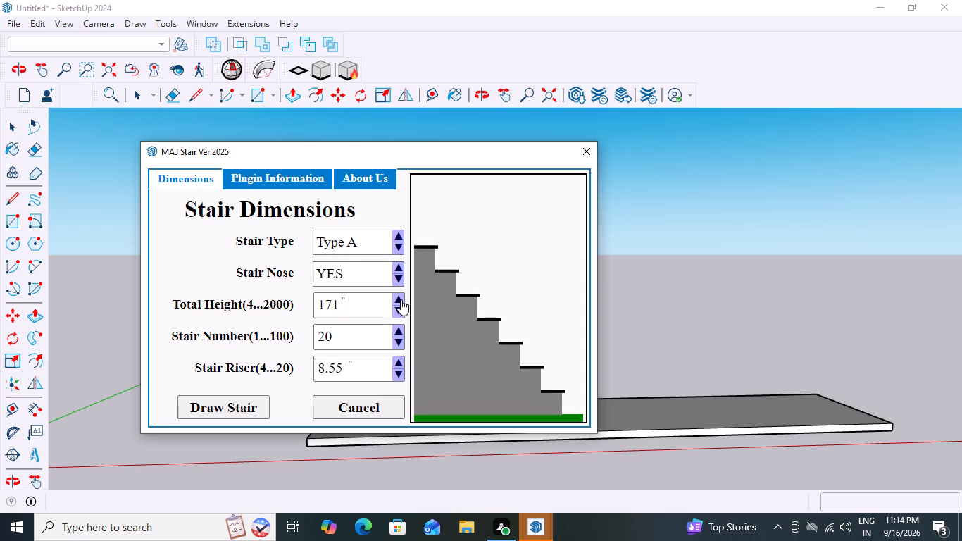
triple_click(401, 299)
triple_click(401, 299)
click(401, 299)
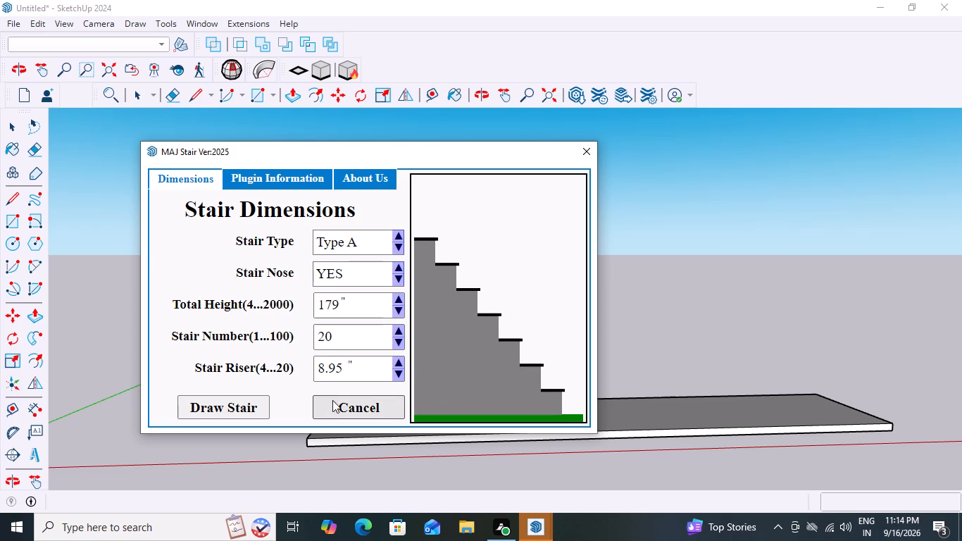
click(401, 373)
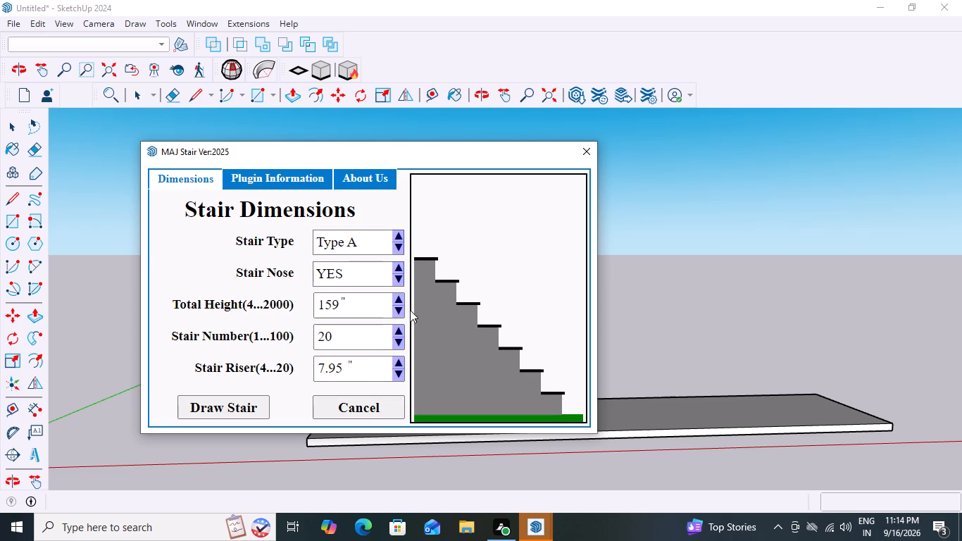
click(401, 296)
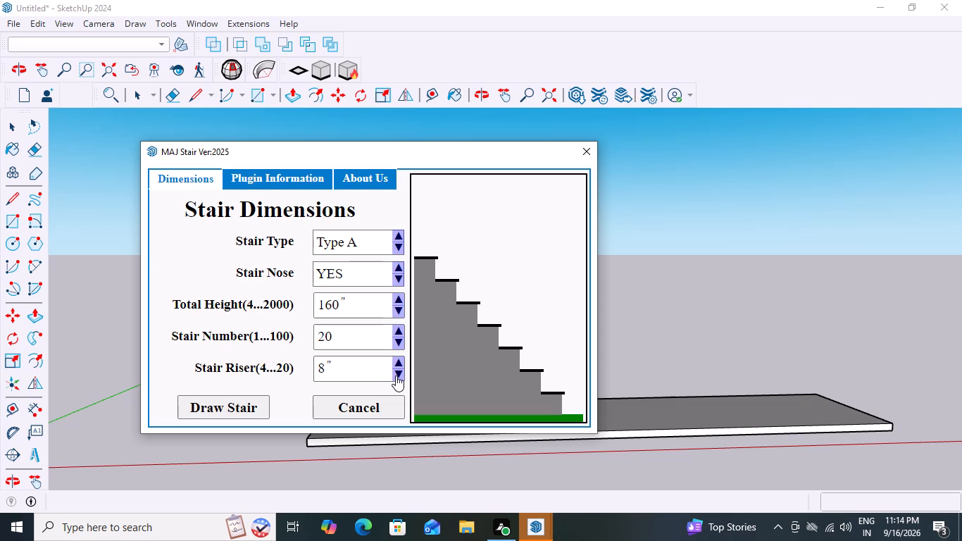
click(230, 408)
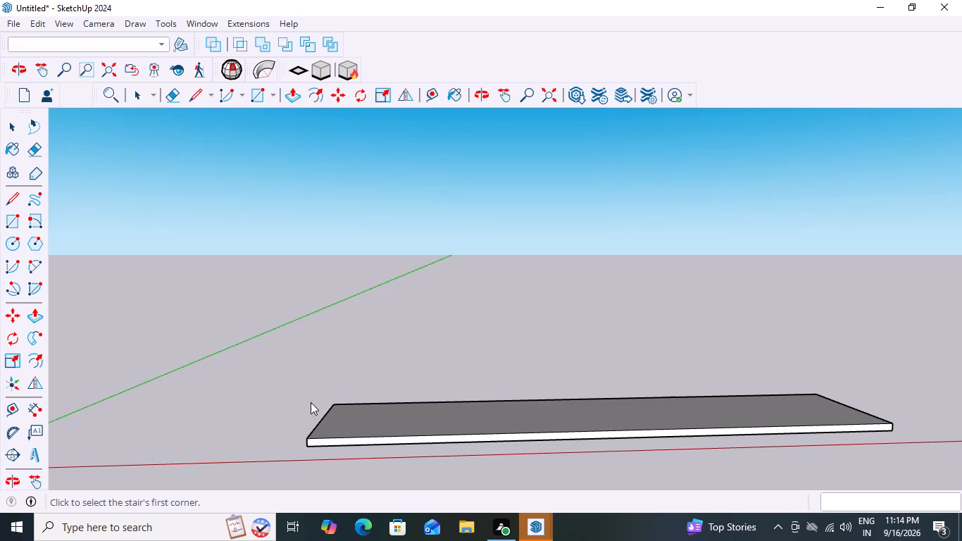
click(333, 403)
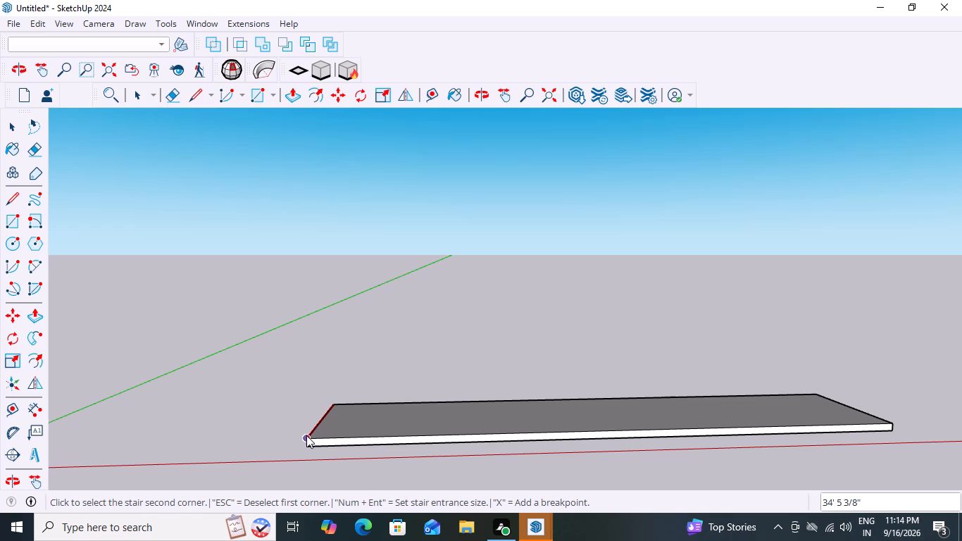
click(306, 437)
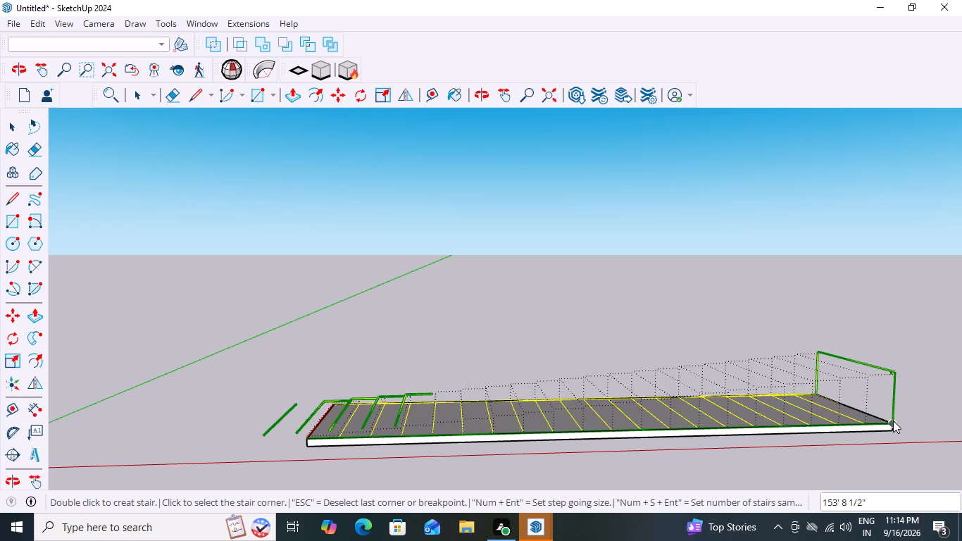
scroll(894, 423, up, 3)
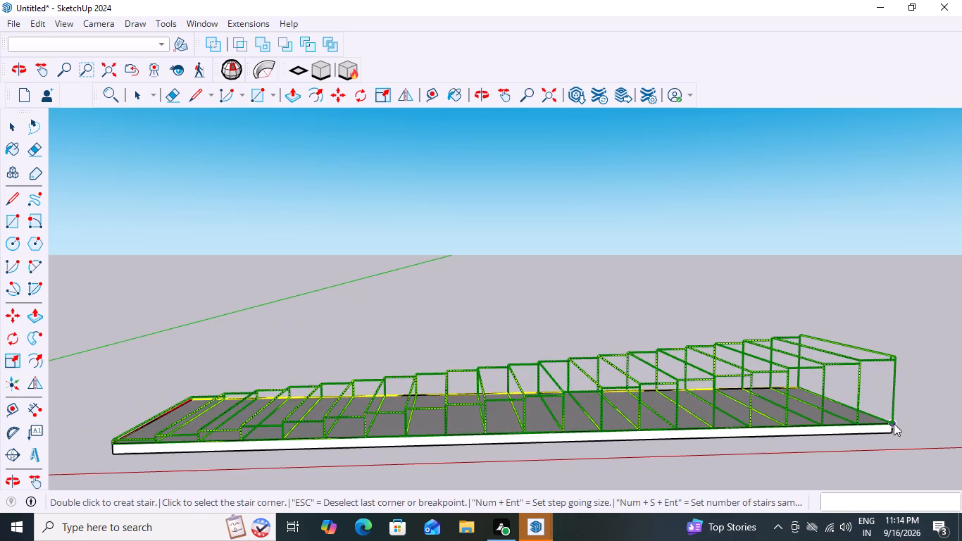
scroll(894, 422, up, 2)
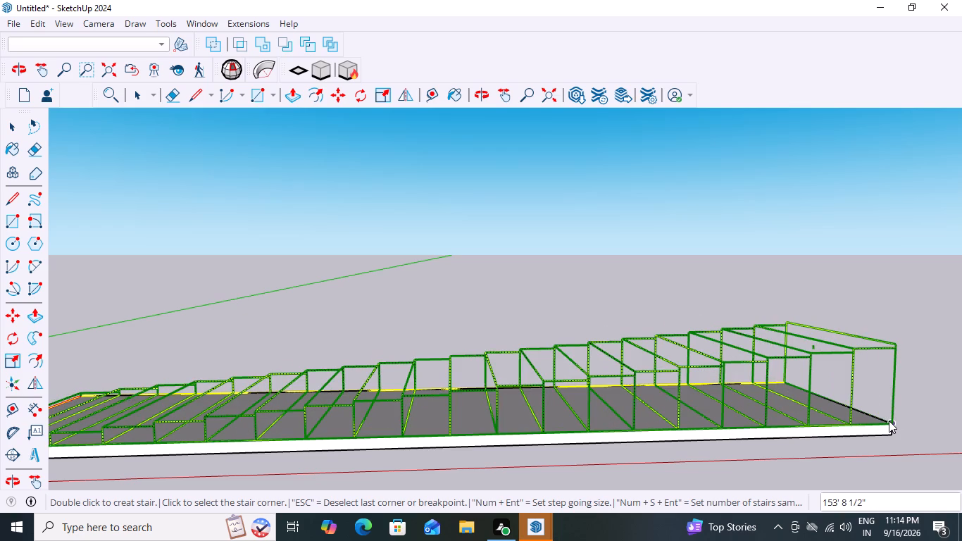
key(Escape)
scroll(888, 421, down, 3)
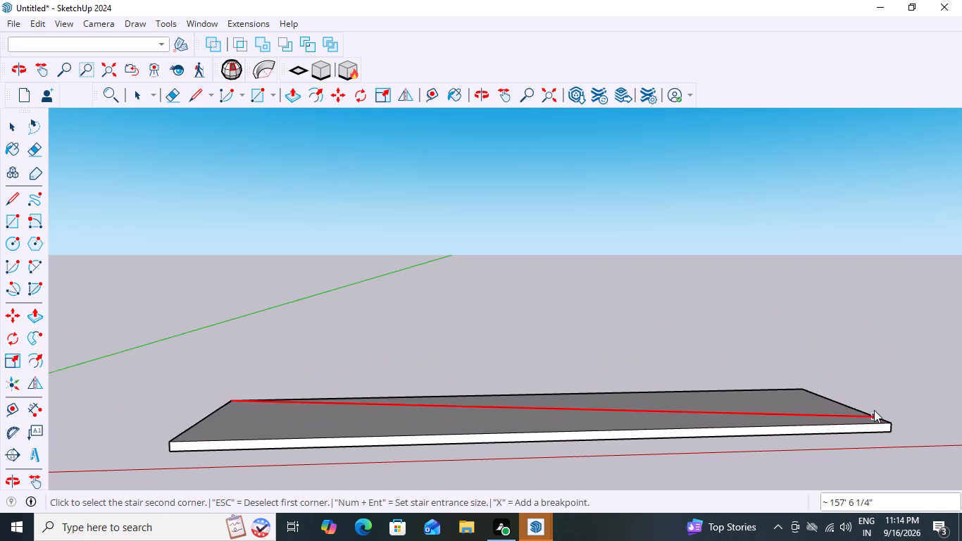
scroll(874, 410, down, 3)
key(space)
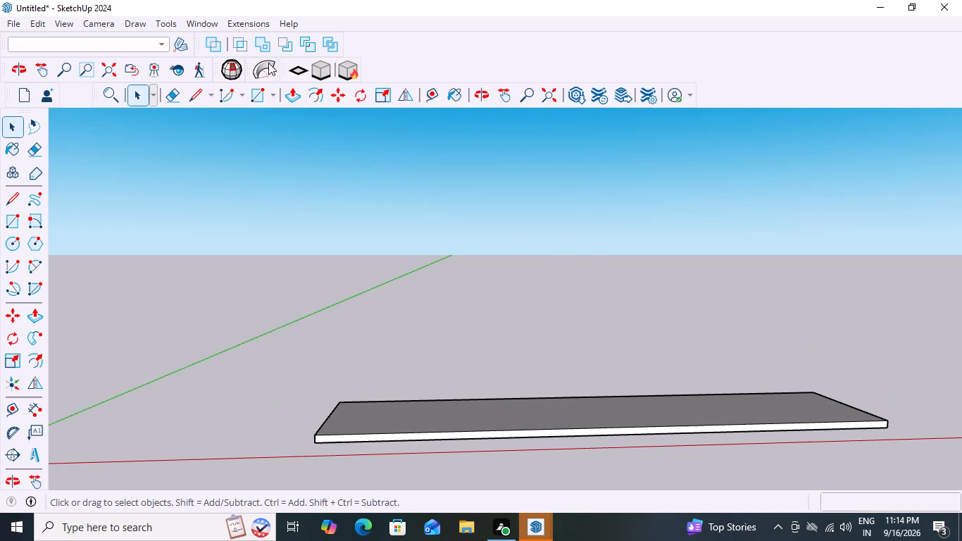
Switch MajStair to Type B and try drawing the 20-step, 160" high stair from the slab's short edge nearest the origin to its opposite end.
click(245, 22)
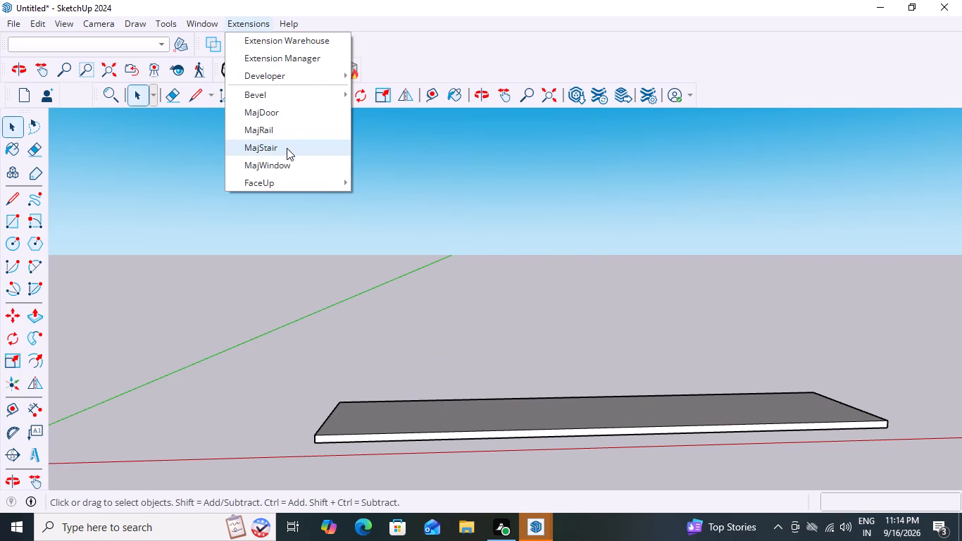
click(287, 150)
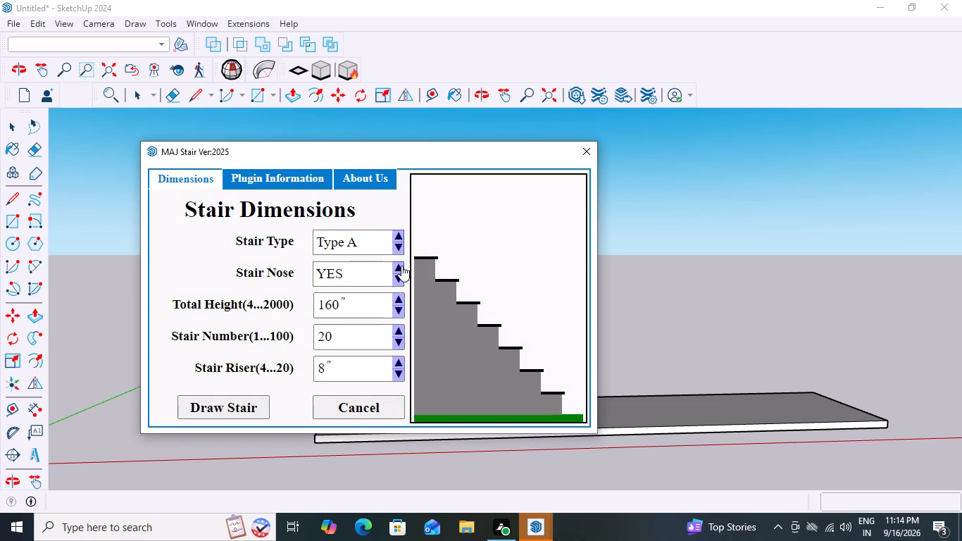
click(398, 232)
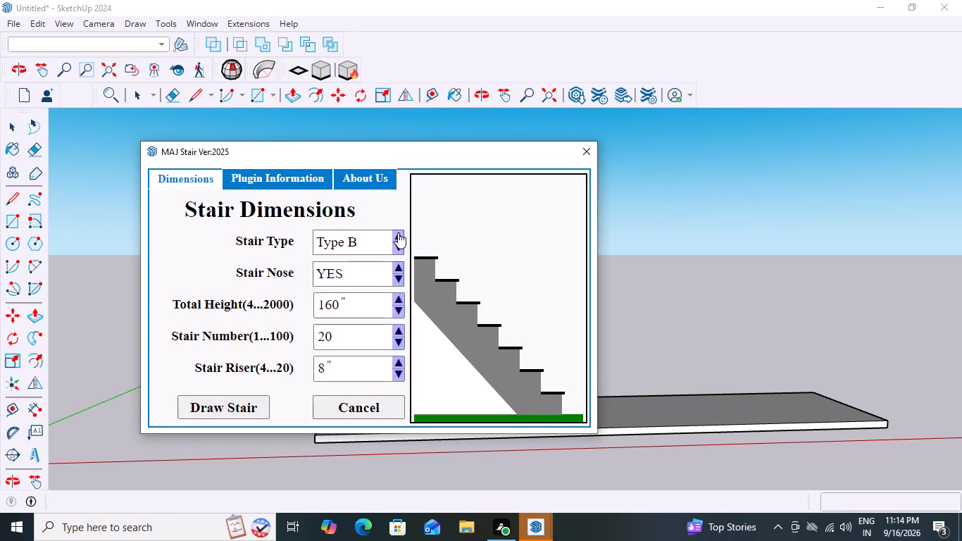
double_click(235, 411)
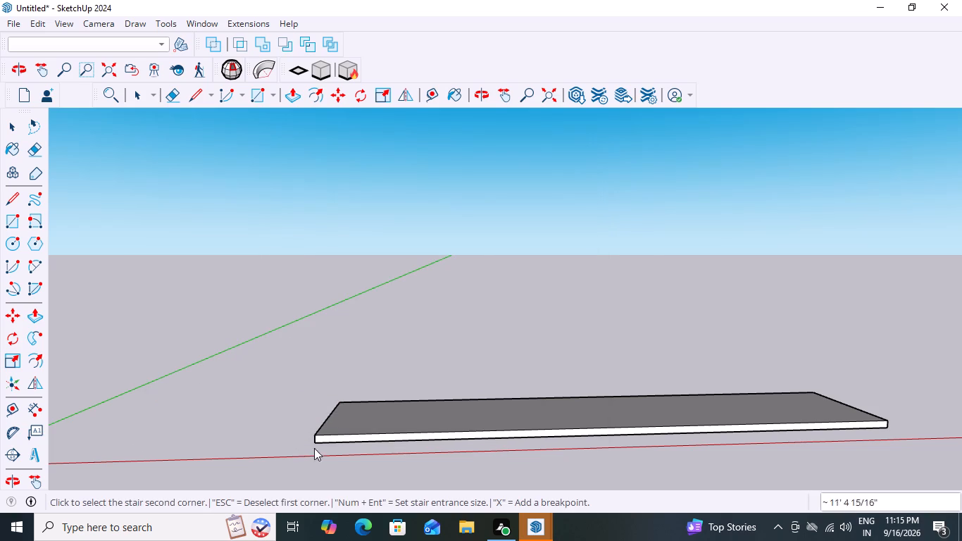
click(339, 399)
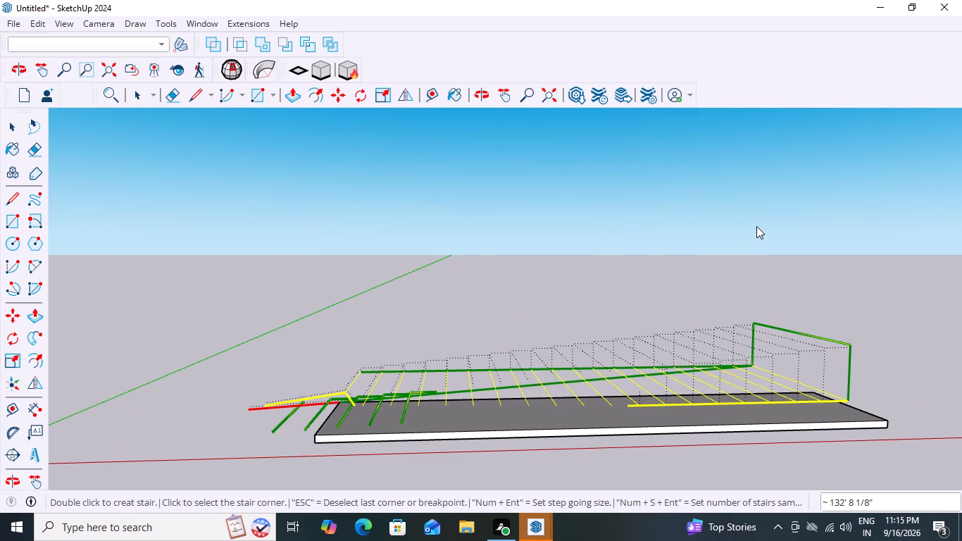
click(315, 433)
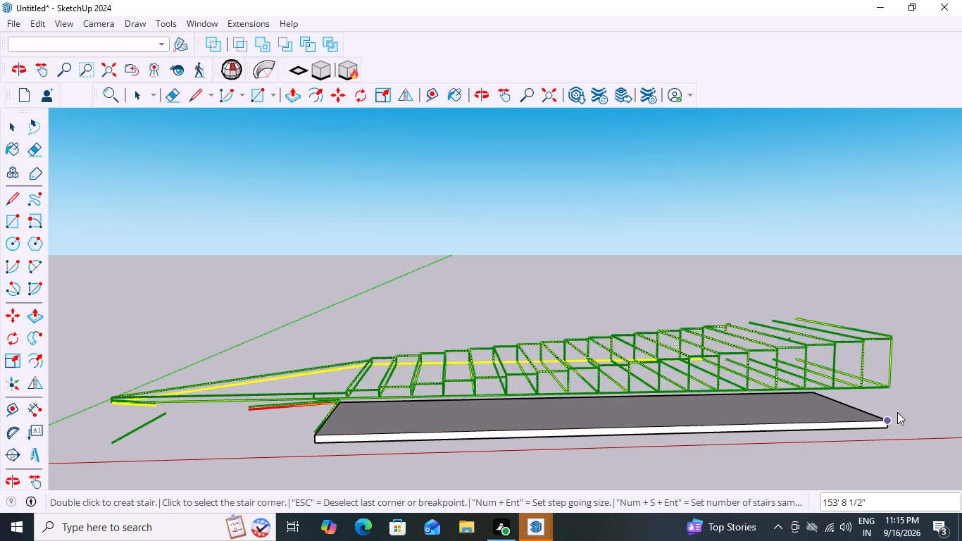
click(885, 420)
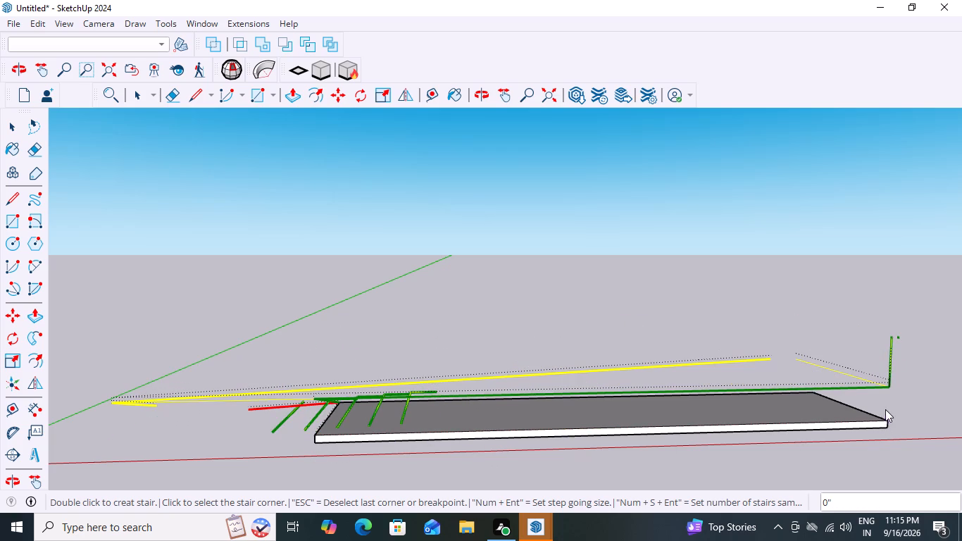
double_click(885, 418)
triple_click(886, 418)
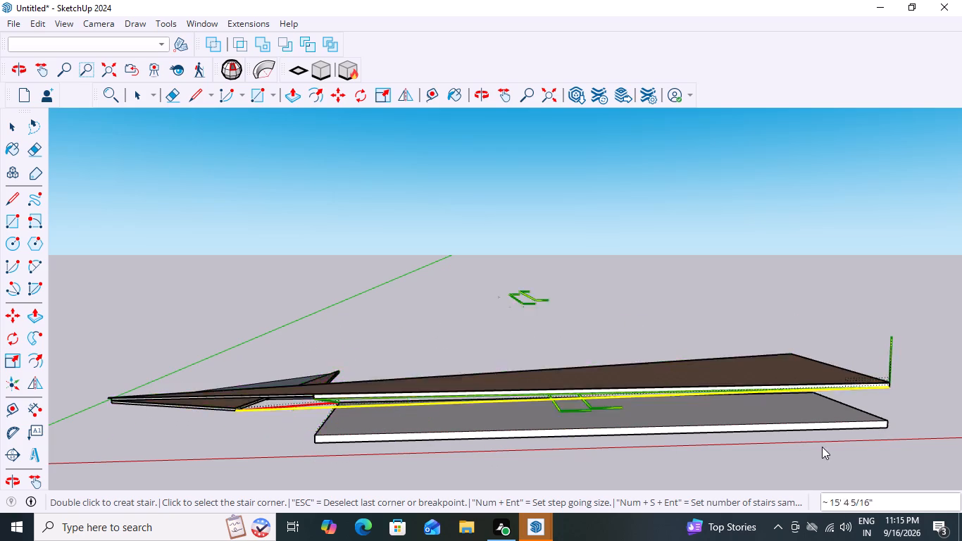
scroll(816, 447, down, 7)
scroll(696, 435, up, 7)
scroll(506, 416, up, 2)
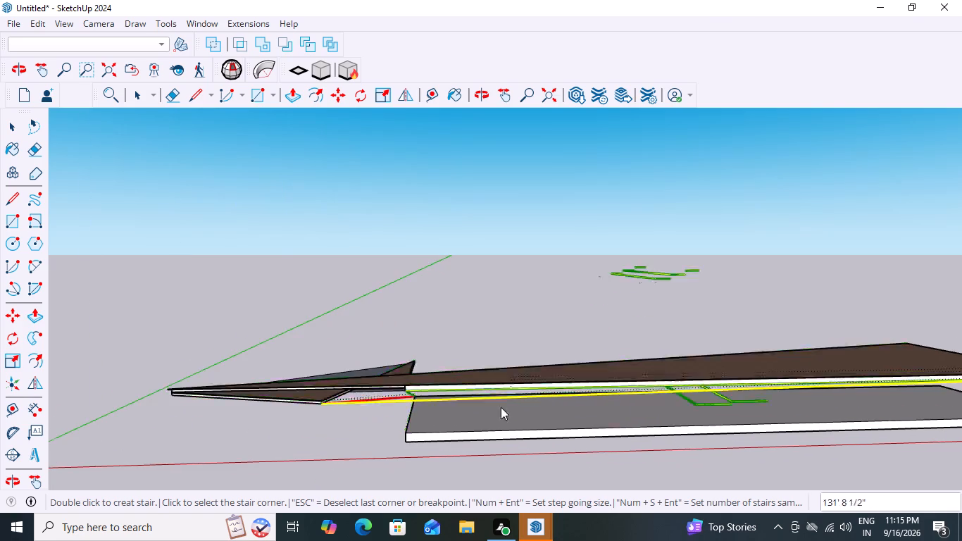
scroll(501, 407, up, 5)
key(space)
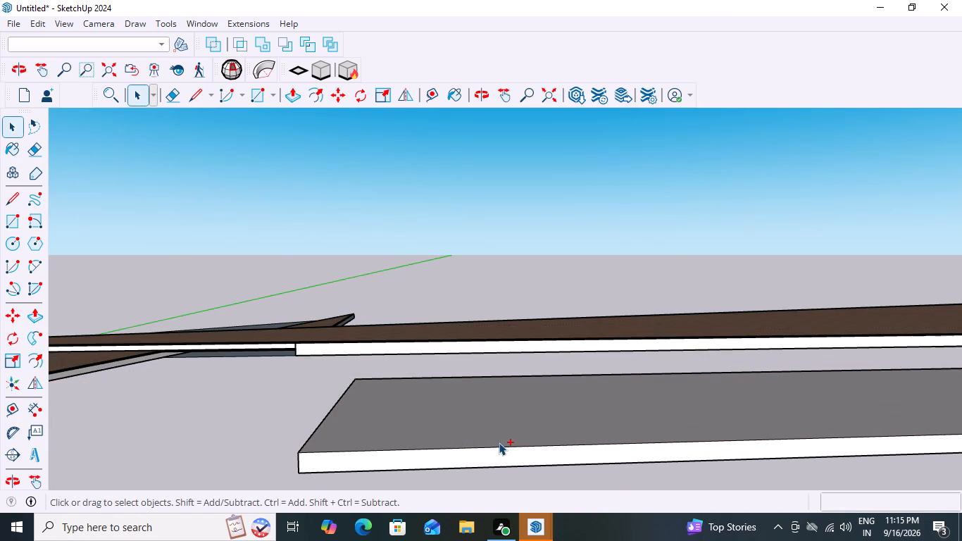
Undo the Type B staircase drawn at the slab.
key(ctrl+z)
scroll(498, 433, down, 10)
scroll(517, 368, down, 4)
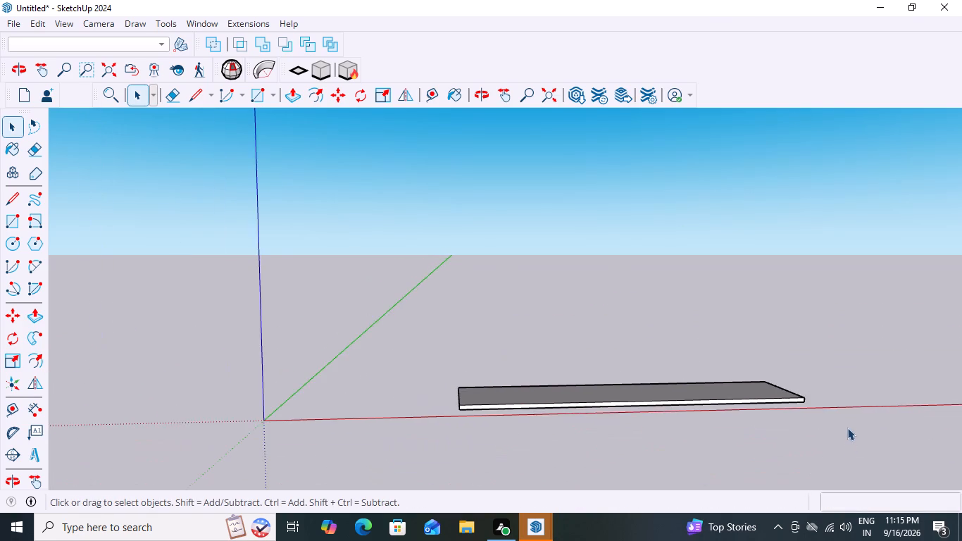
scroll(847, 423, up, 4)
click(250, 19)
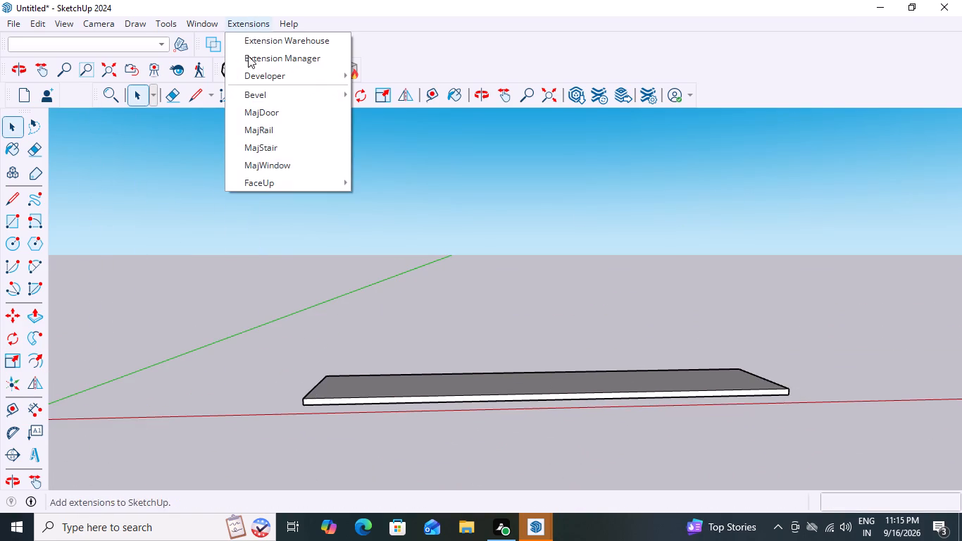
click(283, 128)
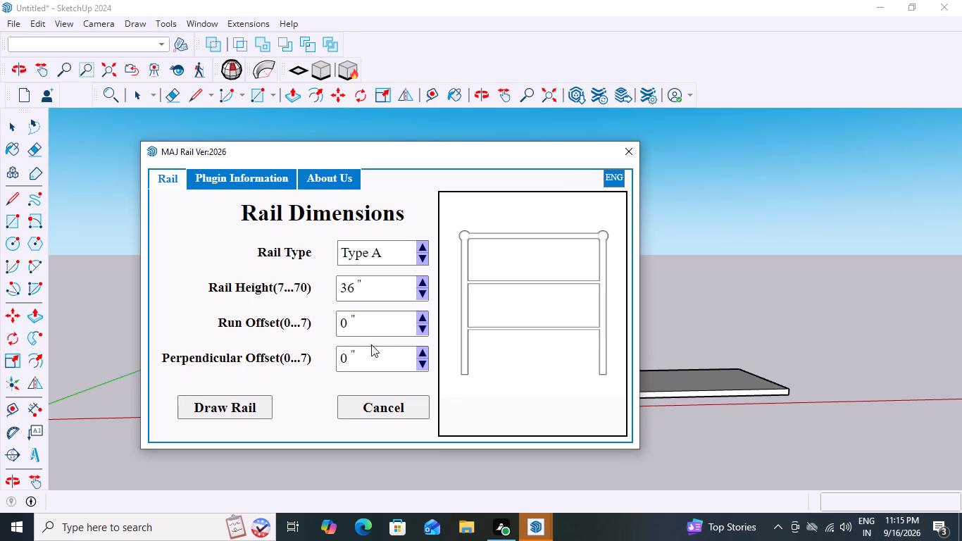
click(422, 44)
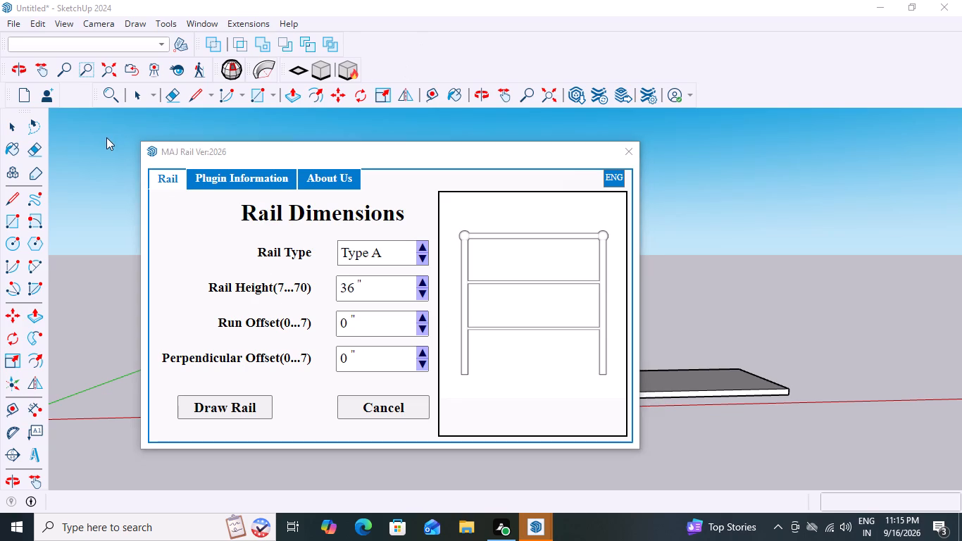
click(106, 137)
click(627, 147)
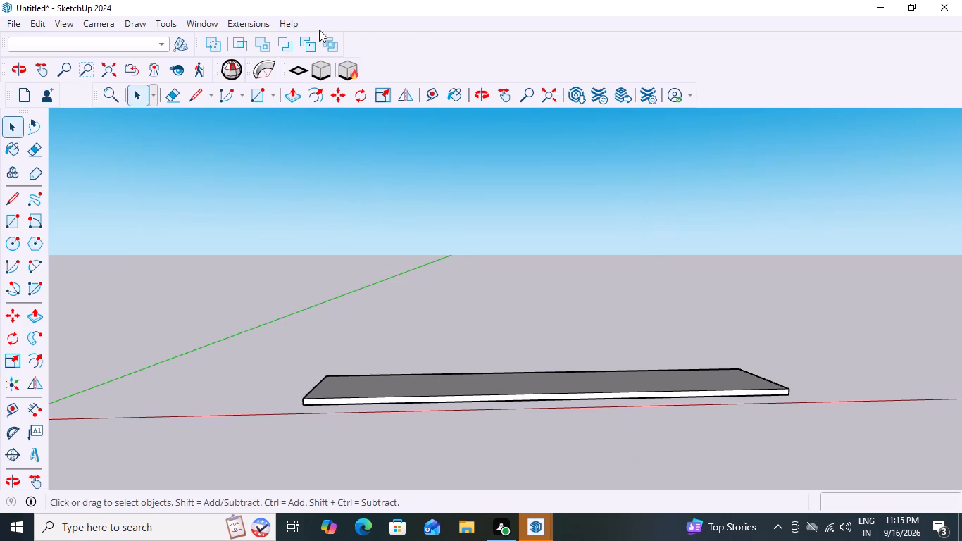
Set the MajStair stair type to Type C, keeping the nose, 160" total height, 20 stairs and 8" riser.
click(259, 21)
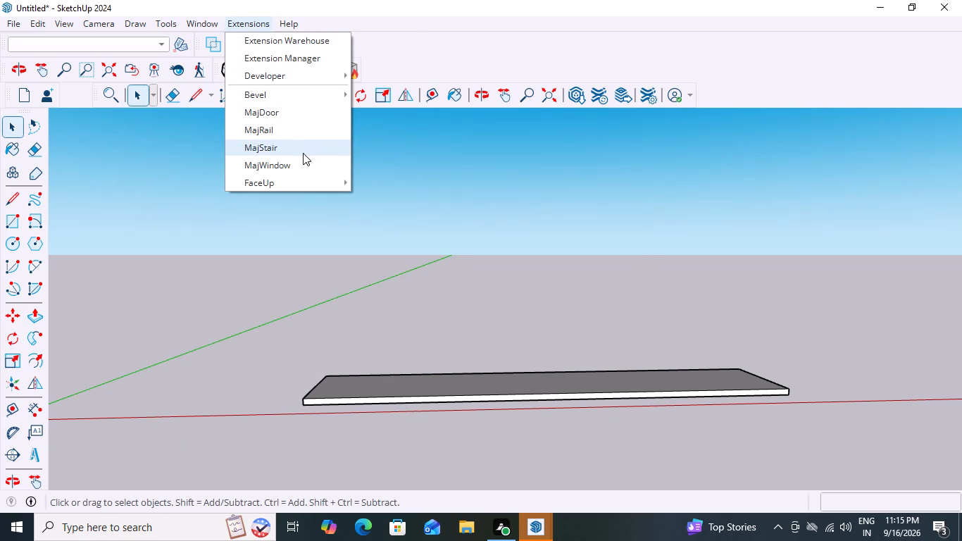
click(293, 148)
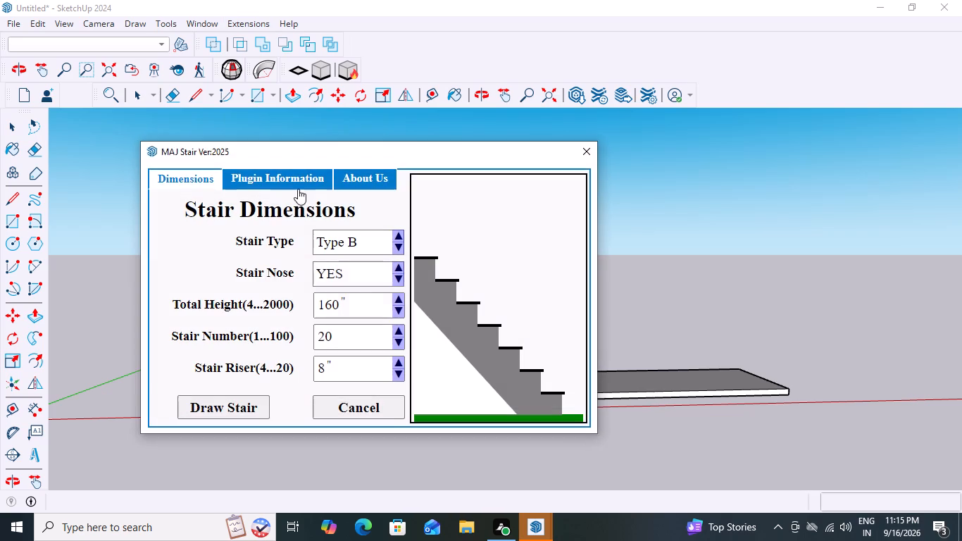
click(397, 232)
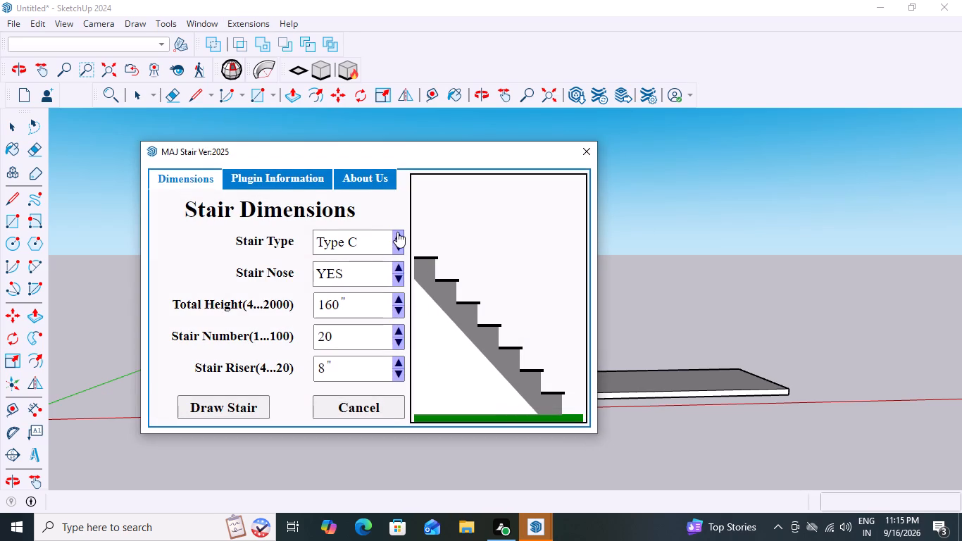
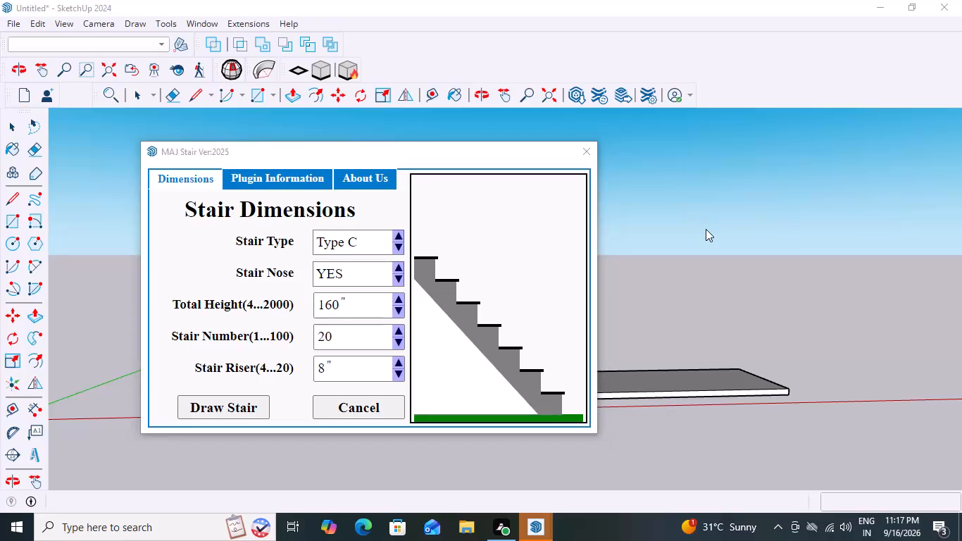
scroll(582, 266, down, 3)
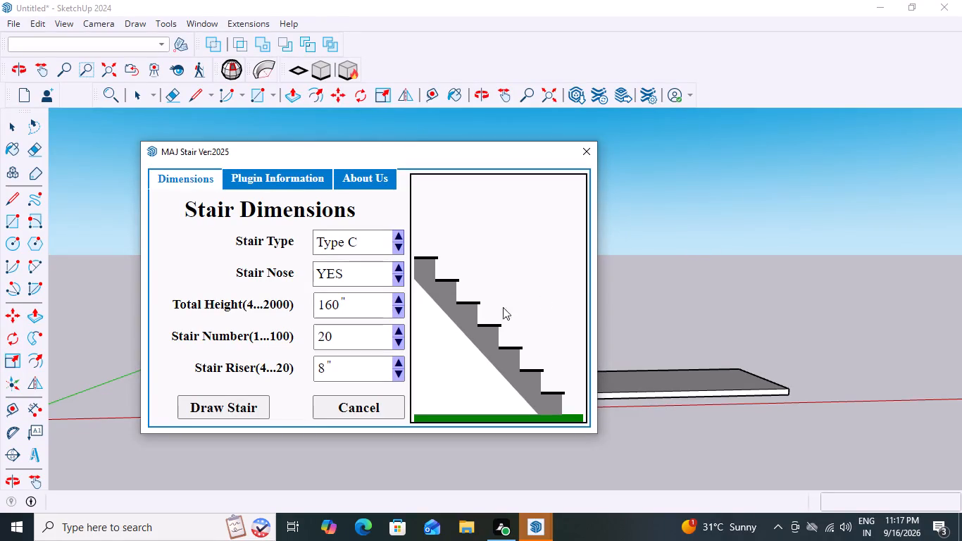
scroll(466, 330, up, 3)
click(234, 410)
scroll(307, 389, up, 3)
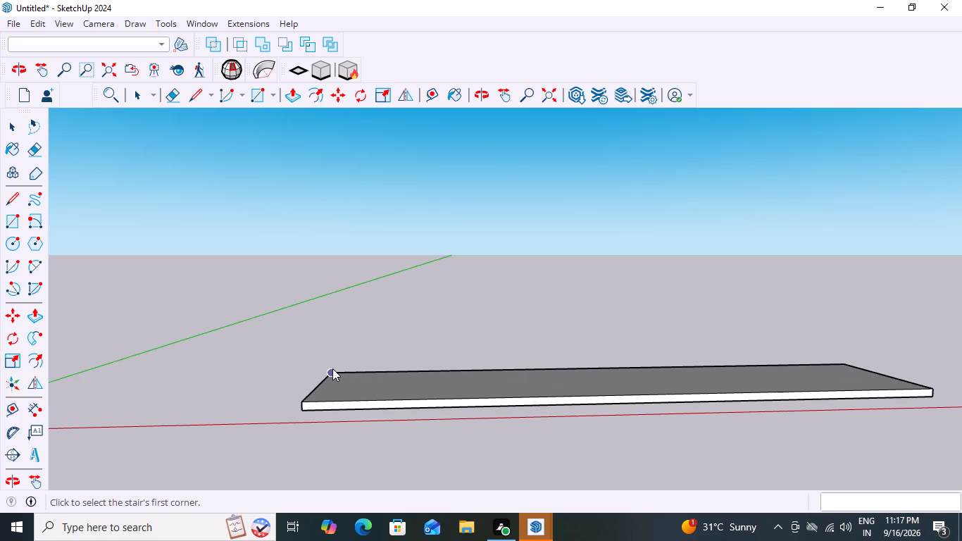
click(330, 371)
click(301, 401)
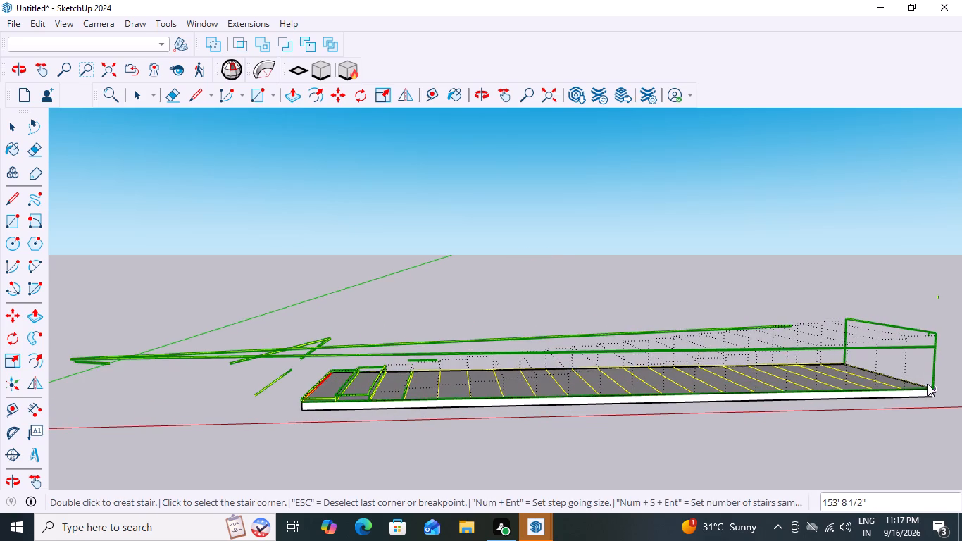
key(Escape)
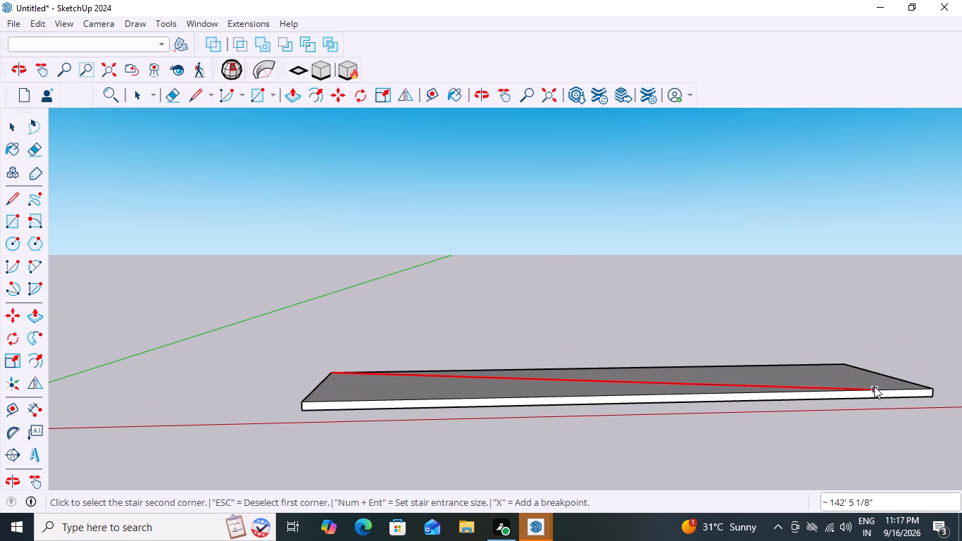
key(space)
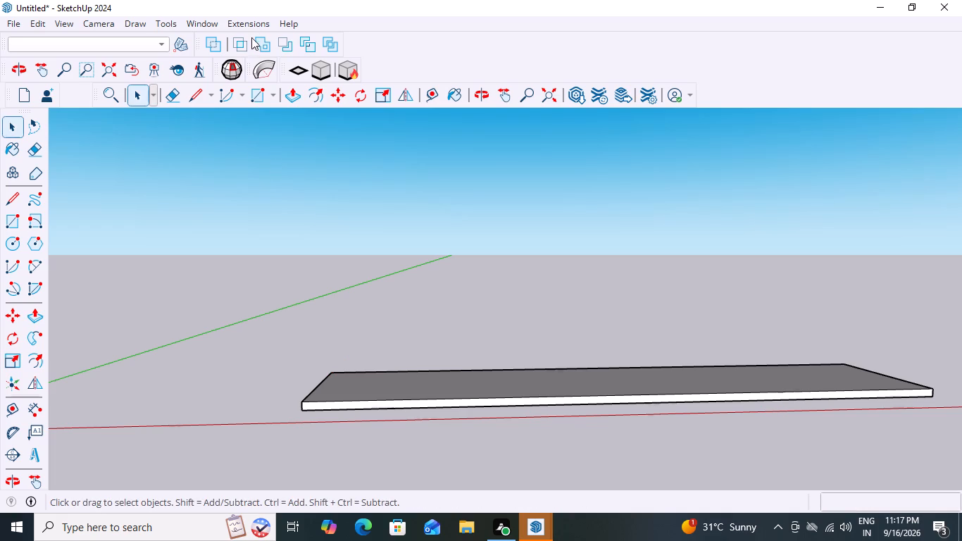
Draw a Type C MAJ stair with a 300" total height along the full length of the flat slab, starting from its short edge.
click(251, 23)
click(275, 146)
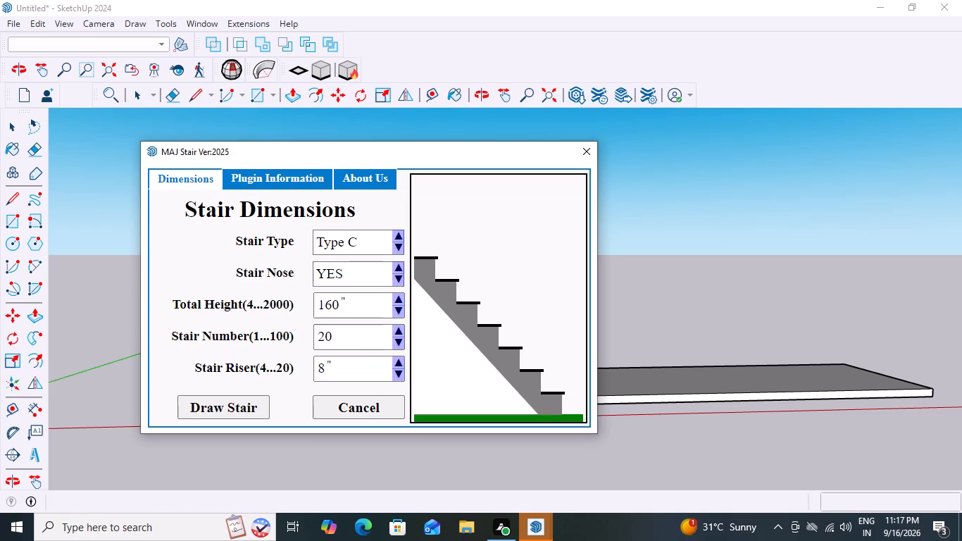
click(344, 310)
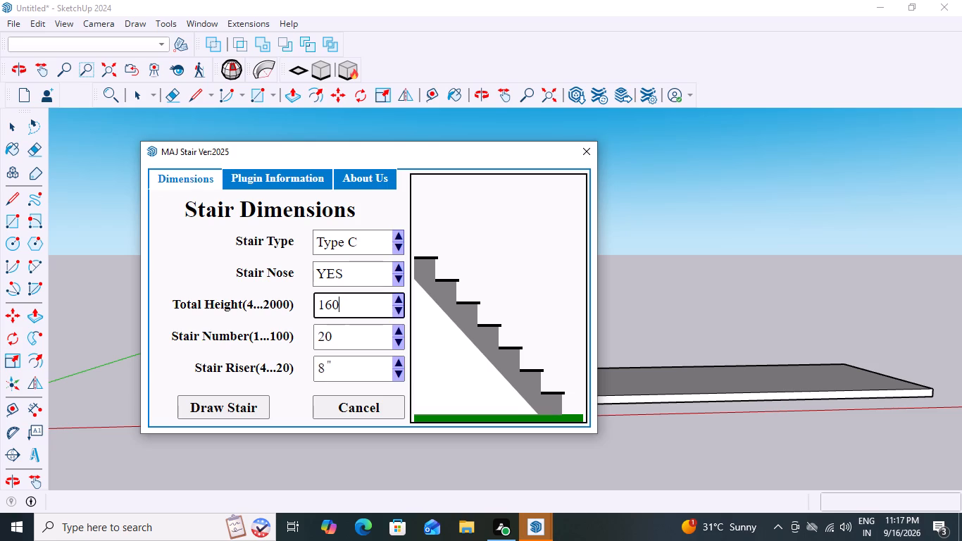
key(BackSpace)
key(BackSpace)
key(BackSpace)
text(300)
click(337, 342)
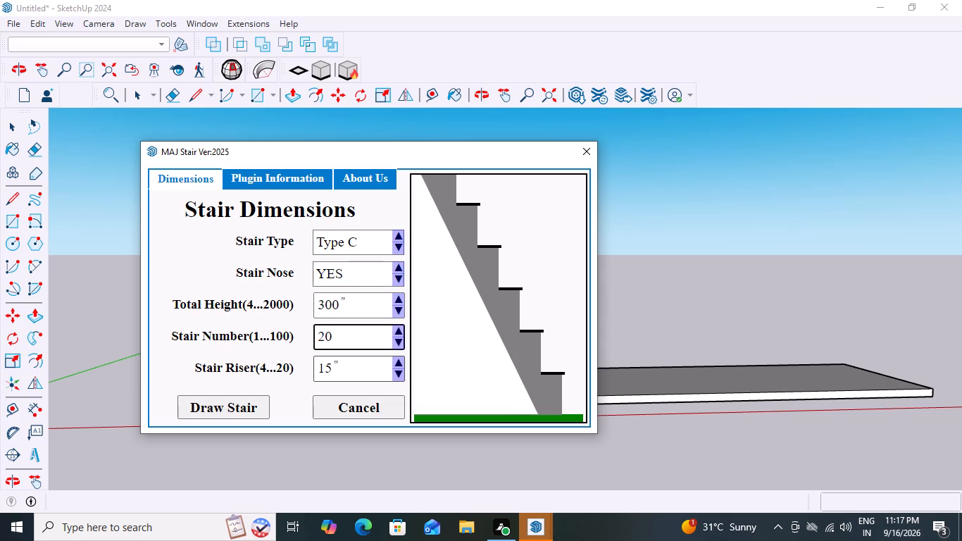
click(229, 405)
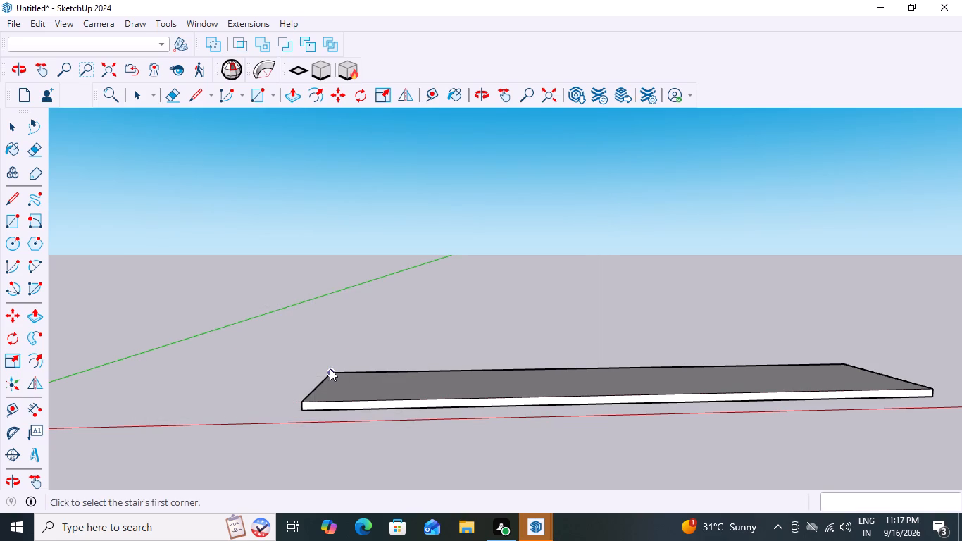
click(330, 369)
click(303, 400)
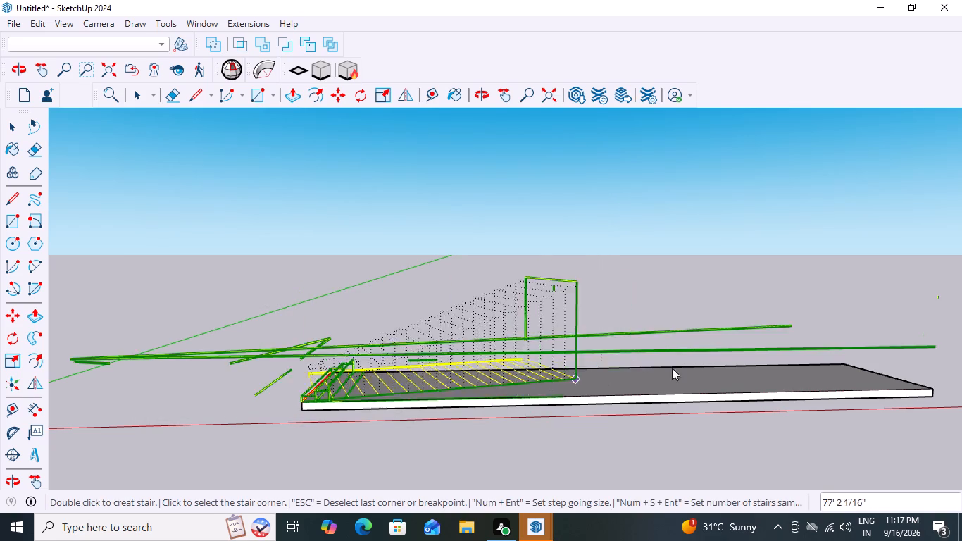
triple_click(930, 387)
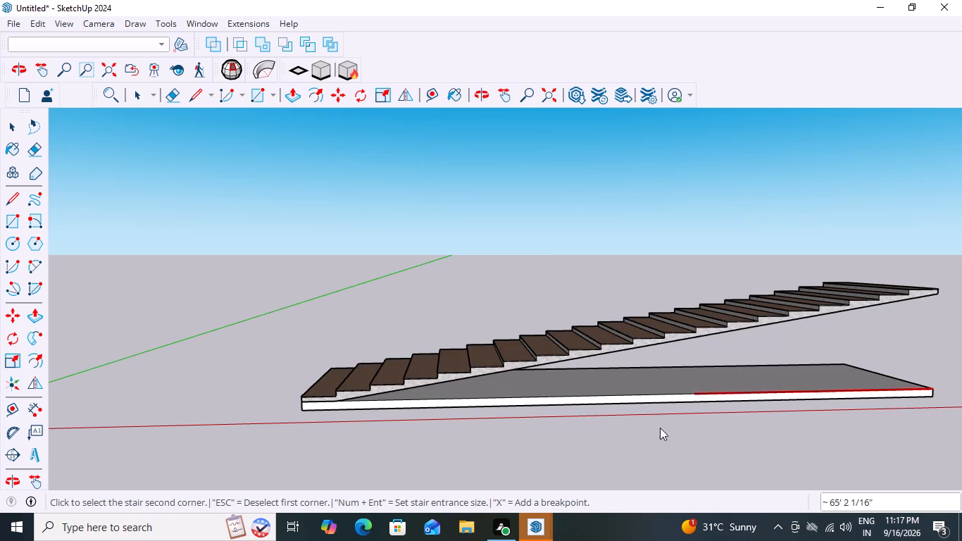
scroll(642, 409, up, 5)
scroll(635, 379, down, 4)
scroll(698, 217, down, 1)
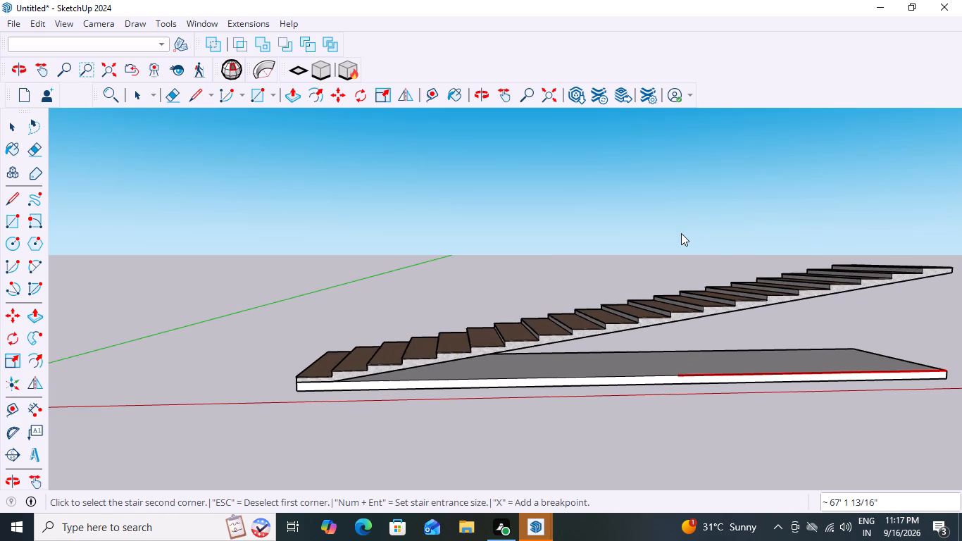
key(space)
click(658, 218)
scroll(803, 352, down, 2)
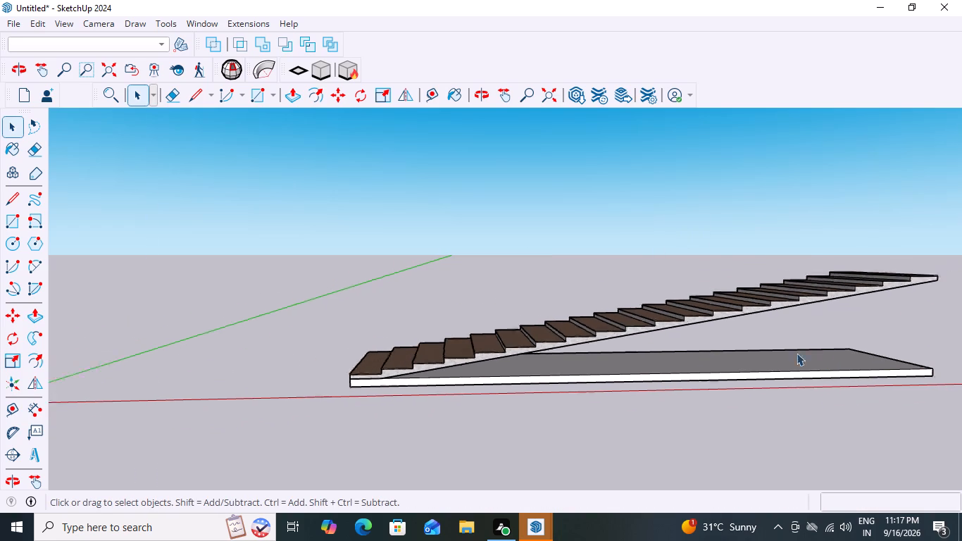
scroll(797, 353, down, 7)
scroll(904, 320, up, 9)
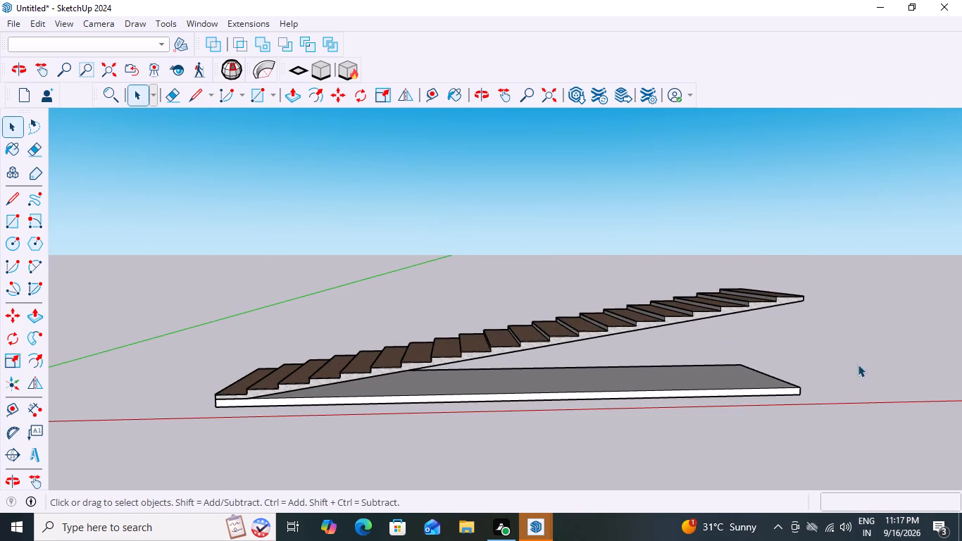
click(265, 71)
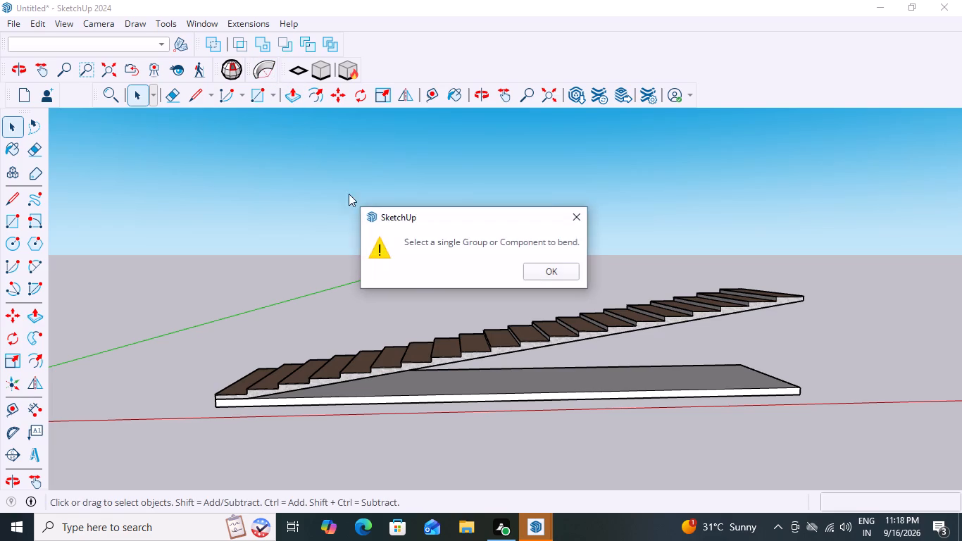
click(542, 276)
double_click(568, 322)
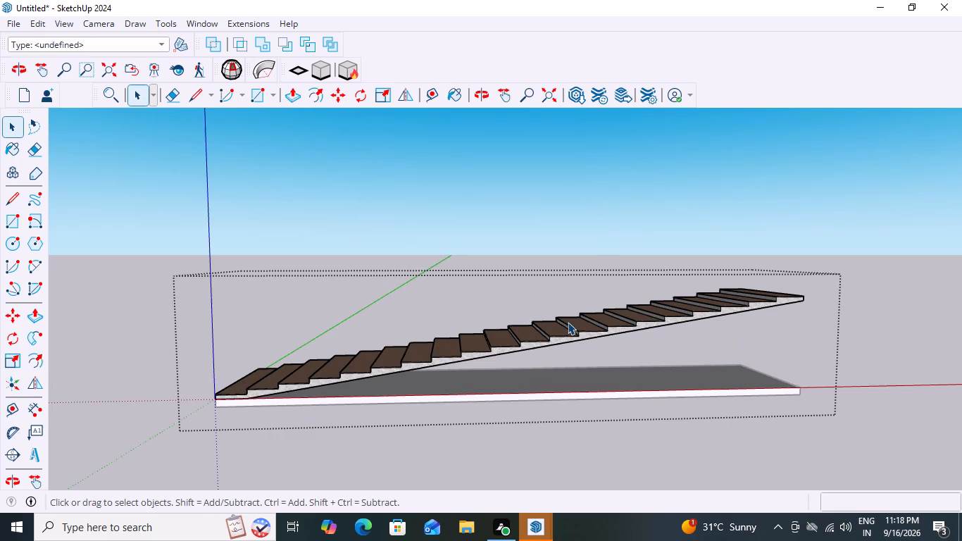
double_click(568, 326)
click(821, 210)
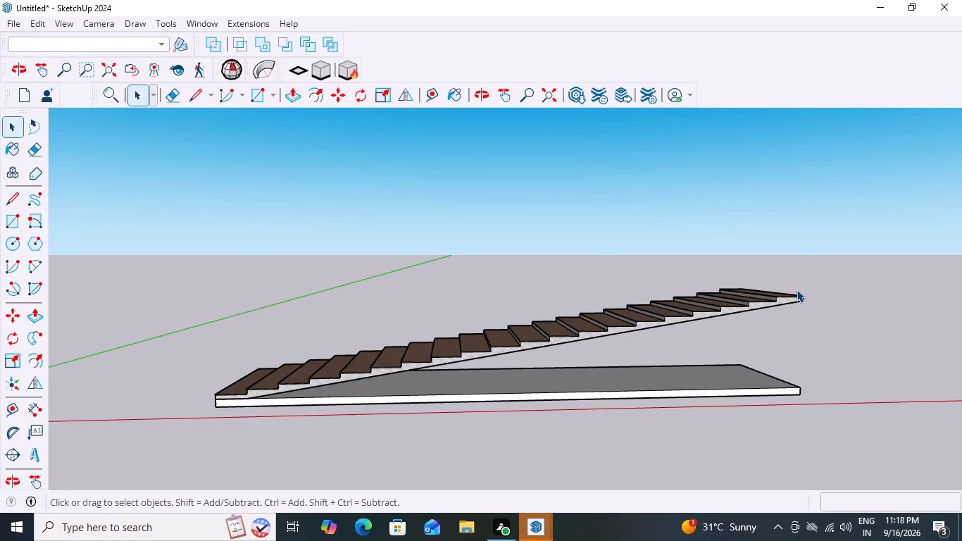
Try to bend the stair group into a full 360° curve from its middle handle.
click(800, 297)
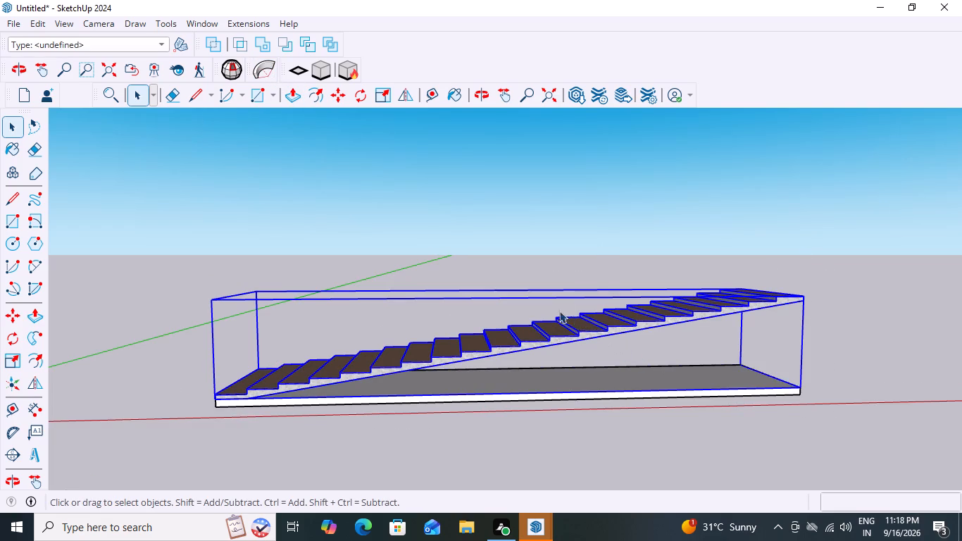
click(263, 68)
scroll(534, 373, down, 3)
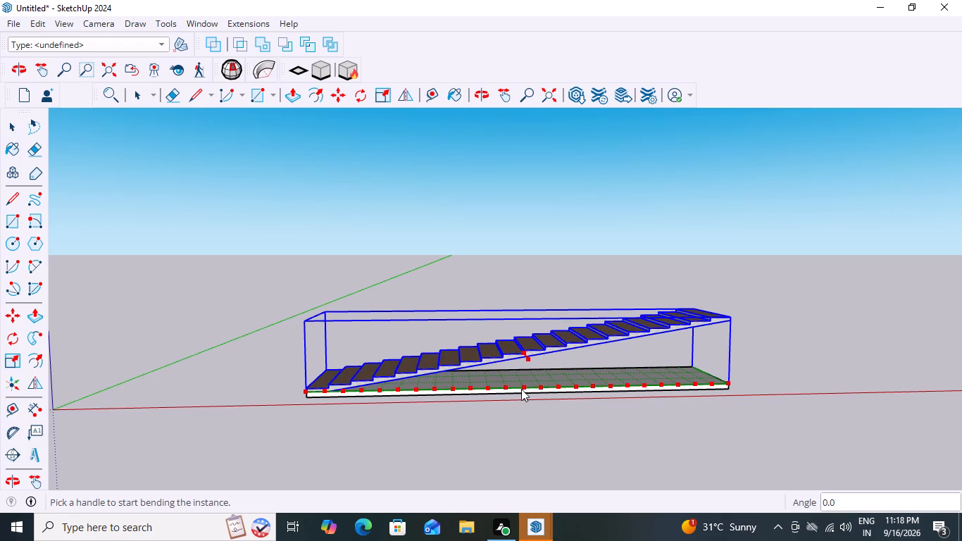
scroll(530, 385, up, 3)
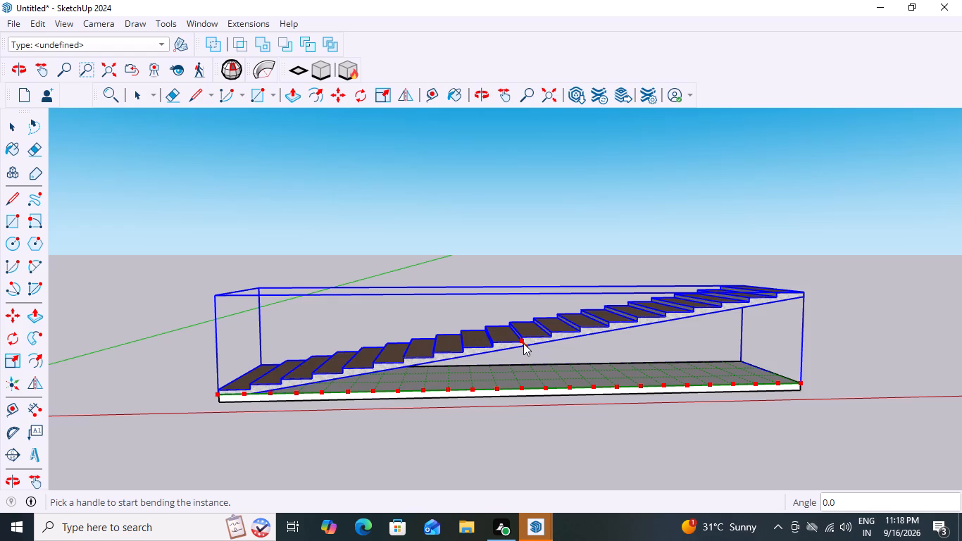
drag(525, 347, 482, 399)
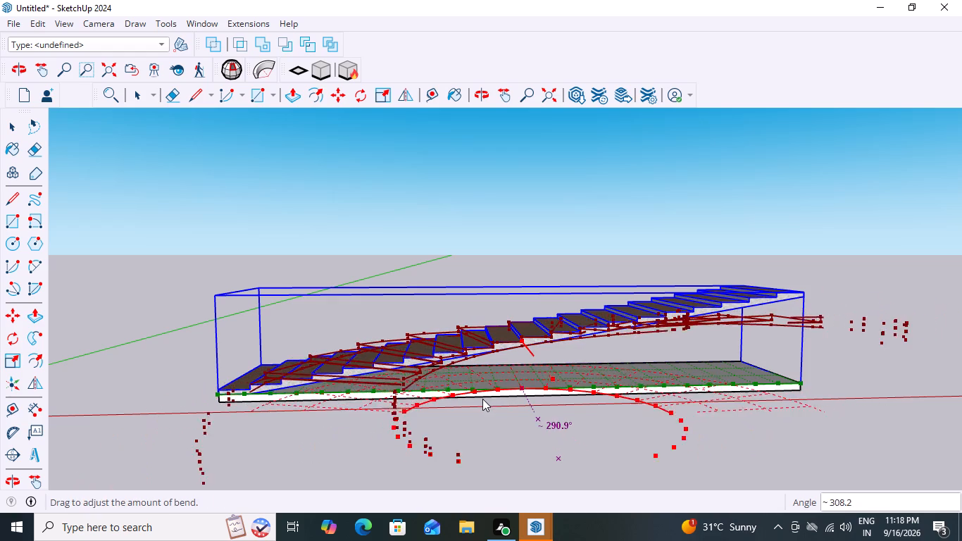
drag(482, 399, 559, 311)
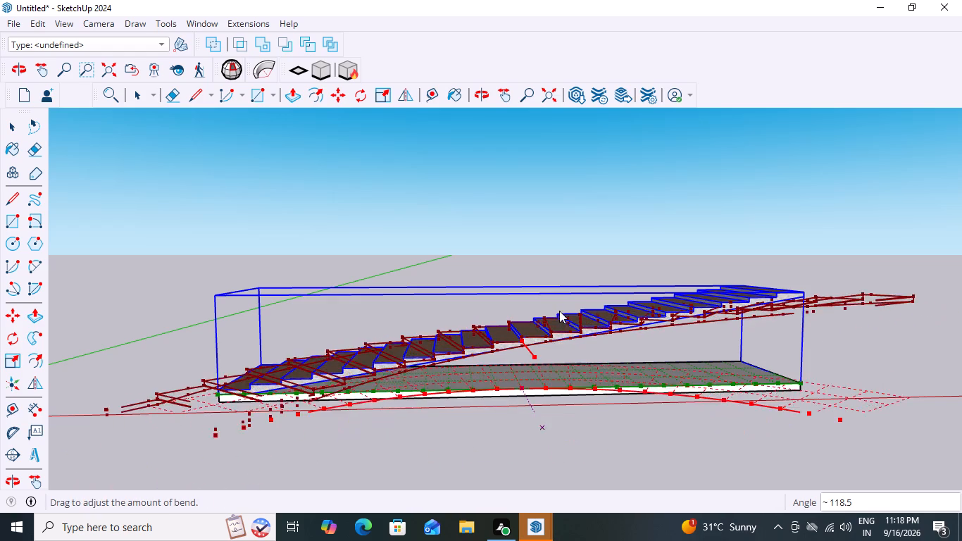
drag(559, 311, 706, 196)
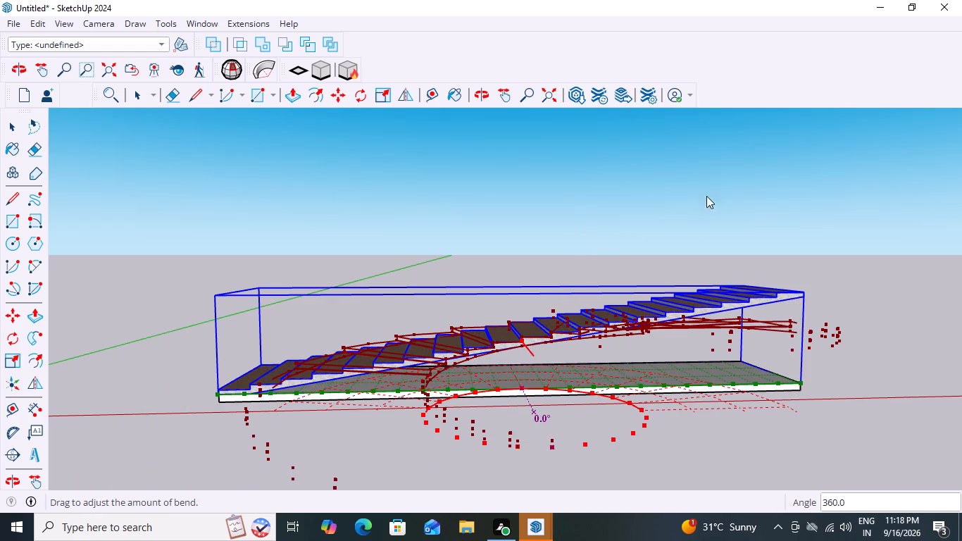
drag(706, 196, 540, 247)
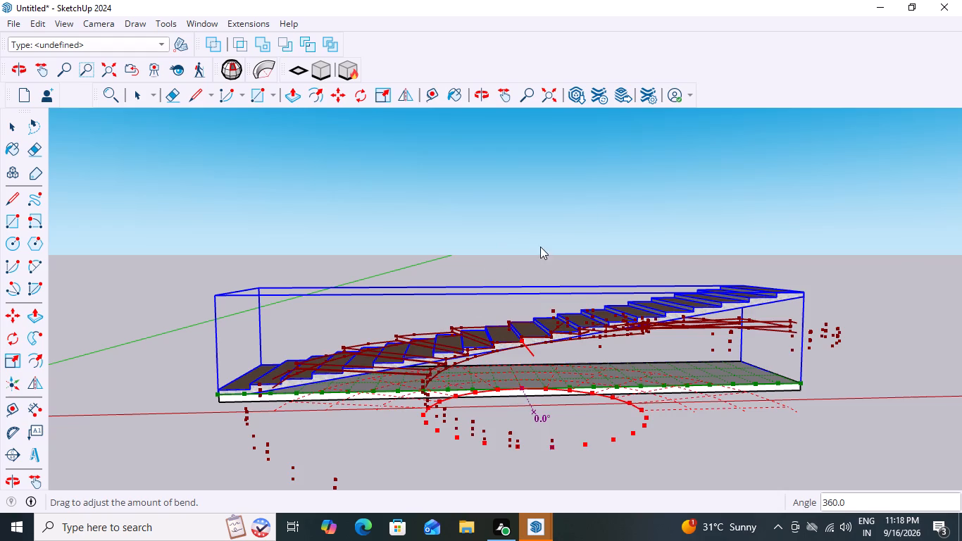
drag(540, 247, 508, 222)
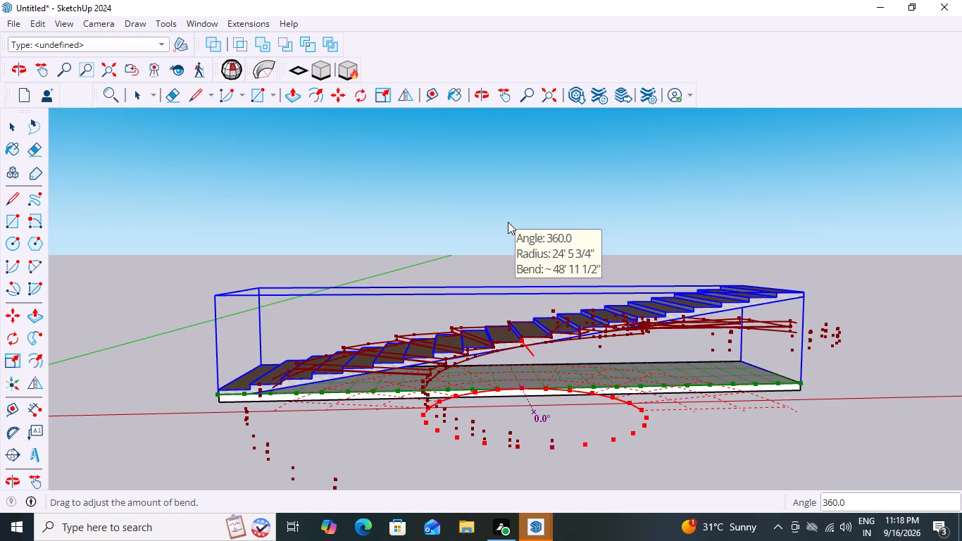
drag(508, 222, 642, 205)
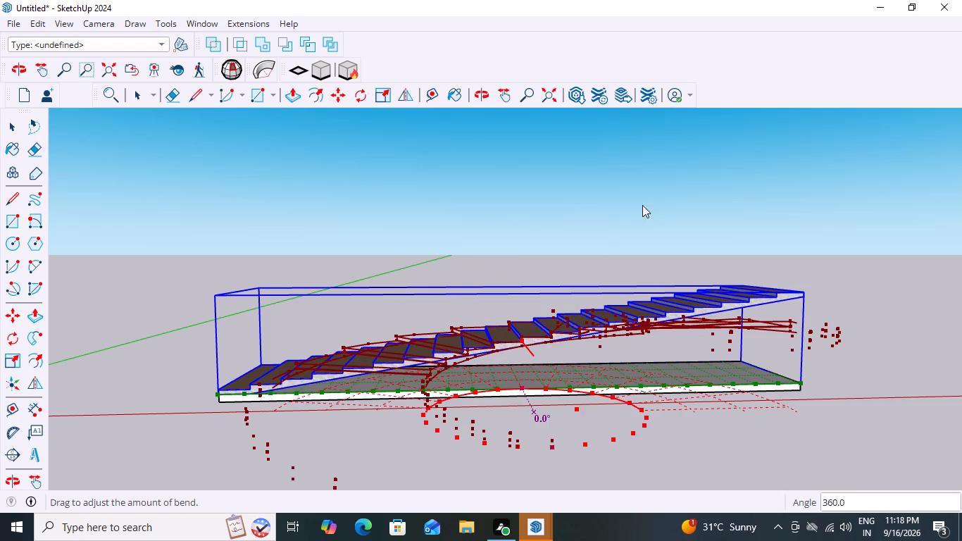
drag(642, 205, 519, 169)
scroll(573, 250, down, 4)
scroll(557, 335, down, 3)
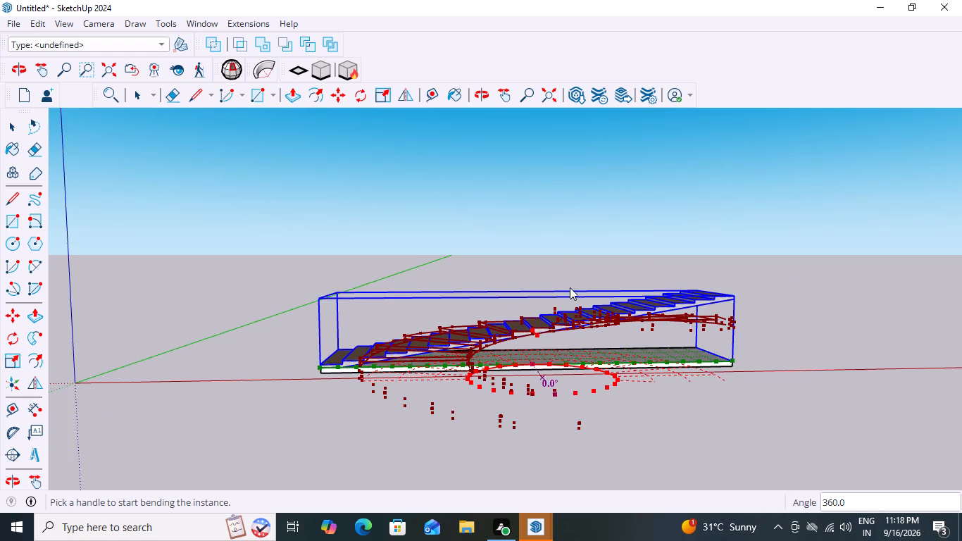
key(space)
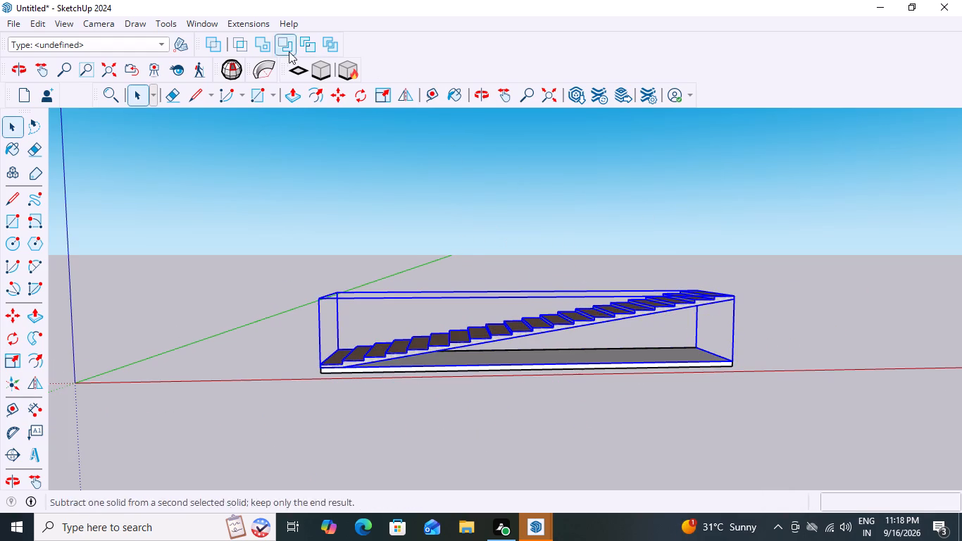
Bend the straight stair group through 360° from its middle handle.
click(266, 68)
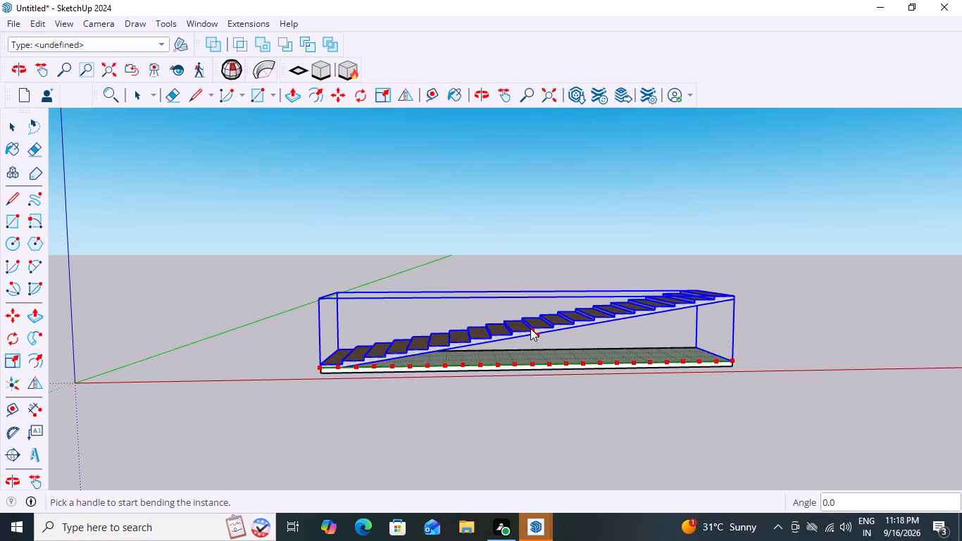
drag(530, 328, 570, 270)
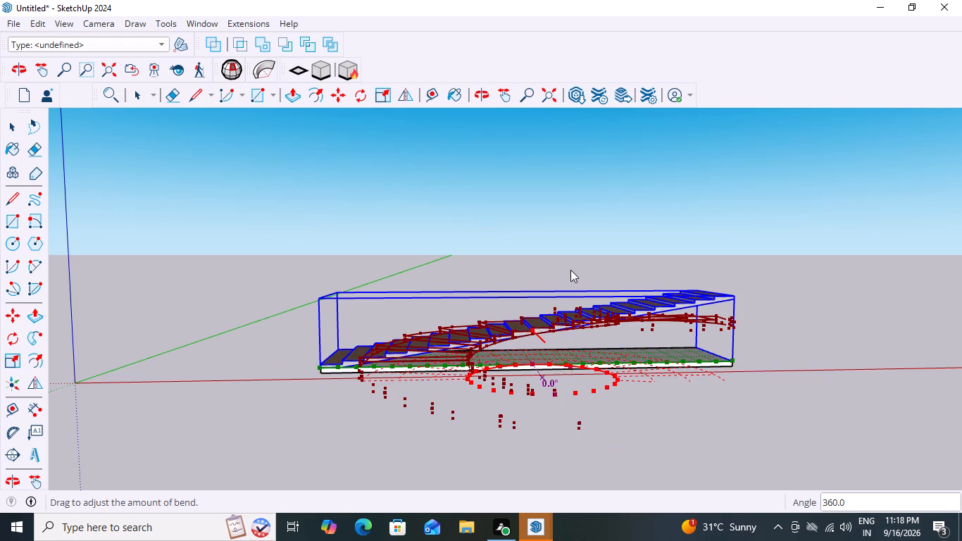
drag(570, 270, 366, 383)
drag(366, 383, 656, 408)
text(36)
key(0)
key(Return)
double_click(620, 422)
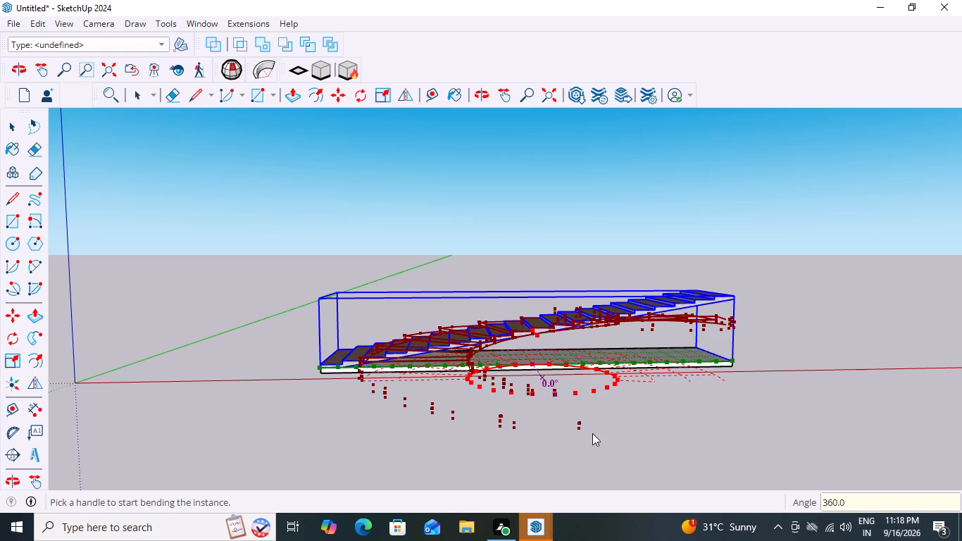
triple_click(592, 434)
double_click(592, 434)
Examine the curved stair's shape, its start and end treads, and its position relative to the slab.
scroll(592, 434, down, 9)
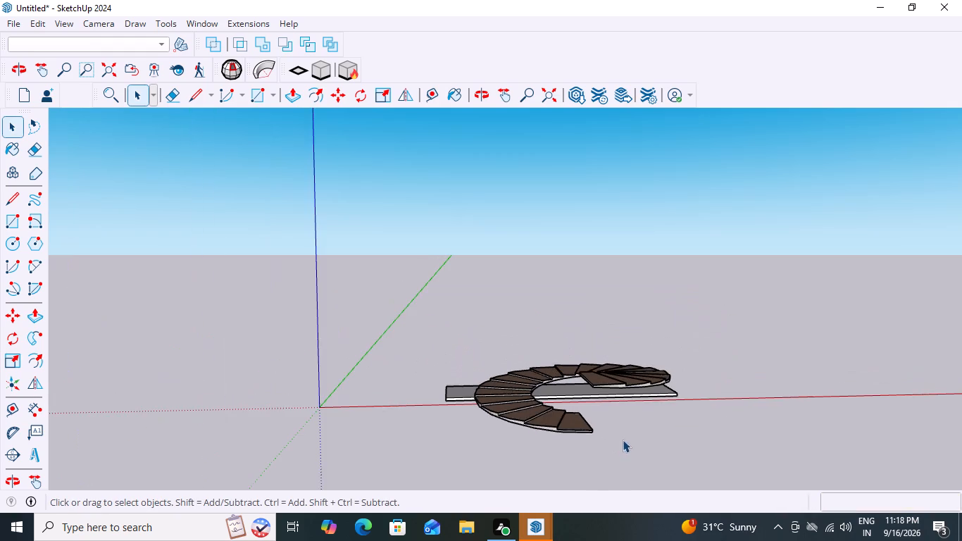
scroll(596, 440, up, 9)
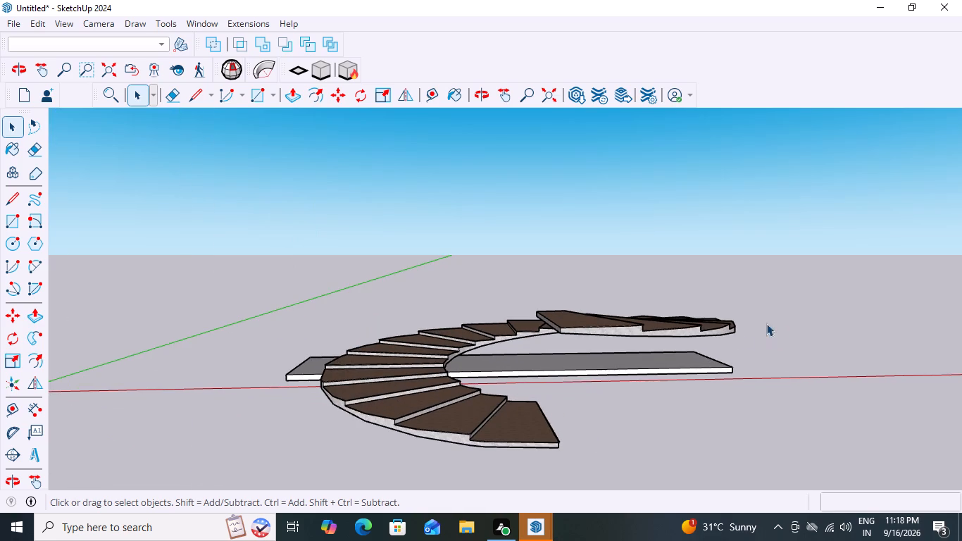
scroll(735, 342, down, 12)
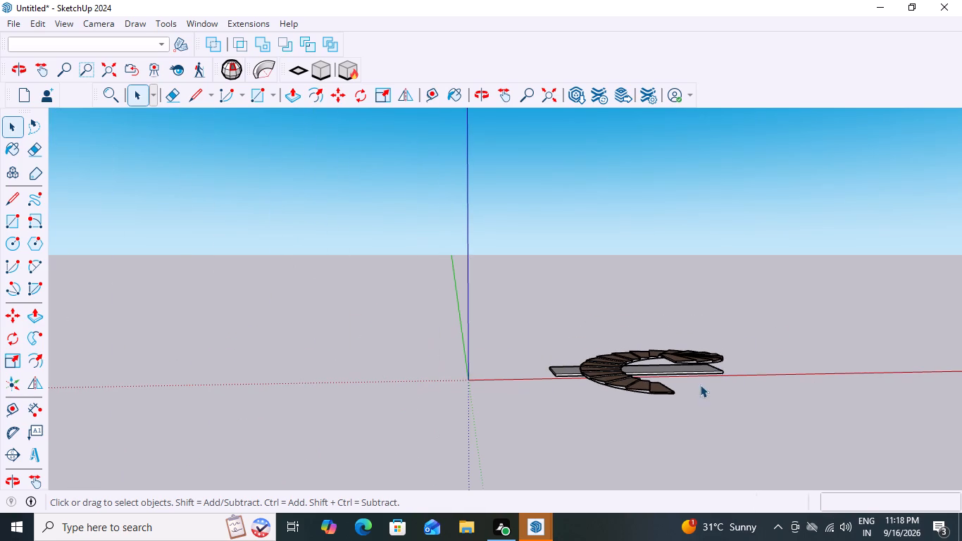
scroll(639, 404, down, 3)
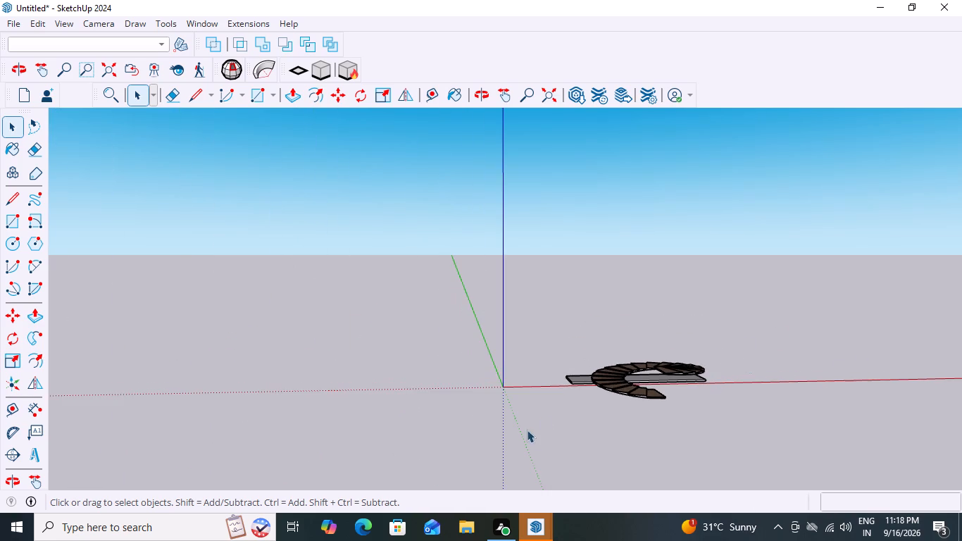
scroll(585, 423, up, 13)
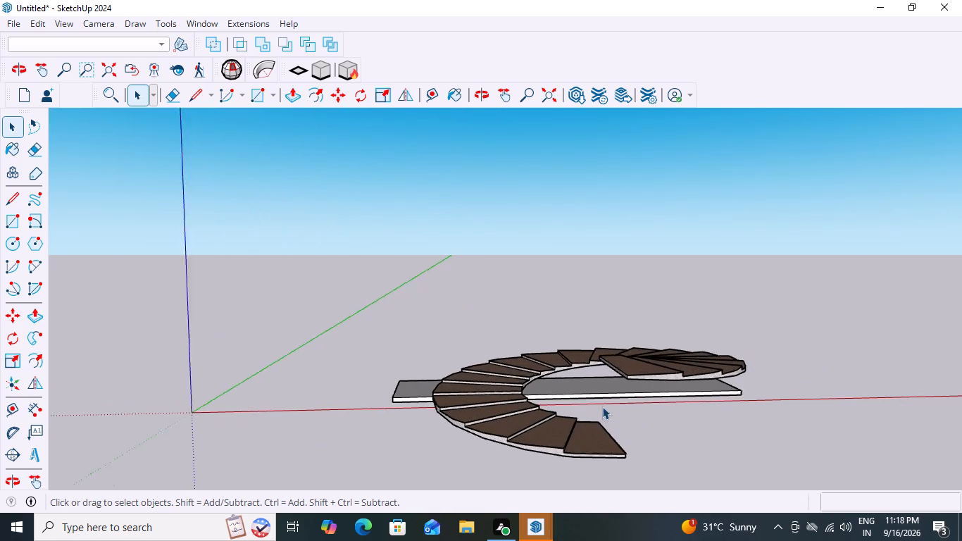
scroll(602, 406, up, 3)
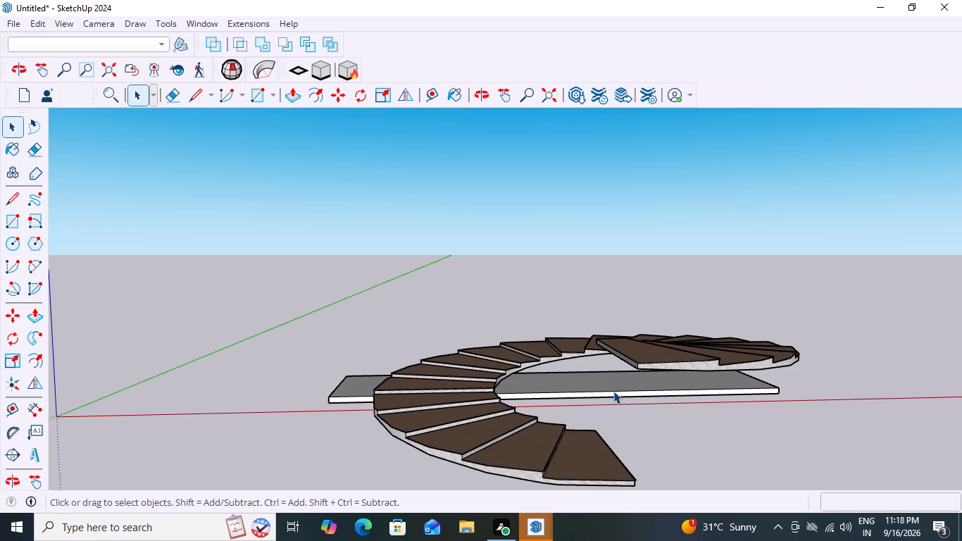
scroll(613, 391, down, 6)
scroll(619, 385, up, 1)
scroll(620, 384, down, 4)
scroll(627, 387, up, 8)
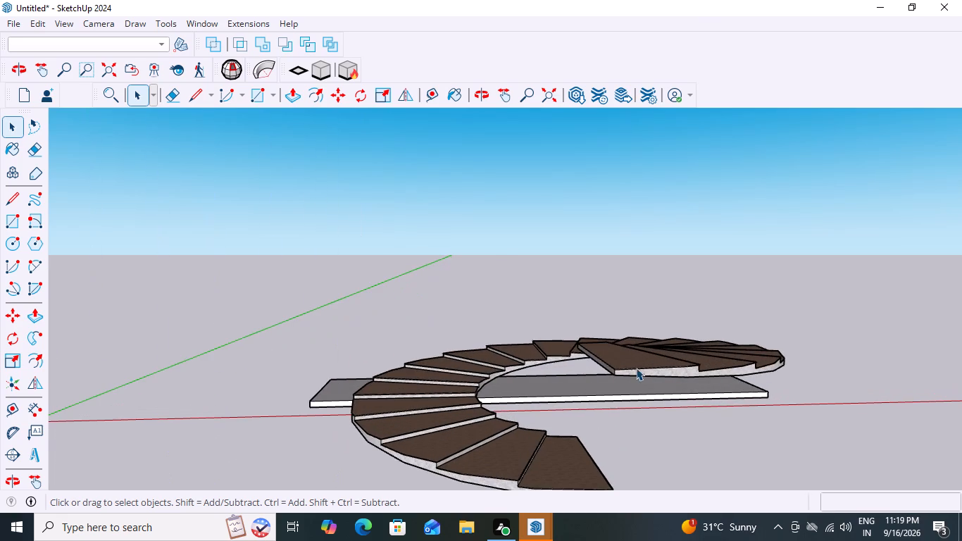
click(639, 359)
scroll(639, 359, down, 10)
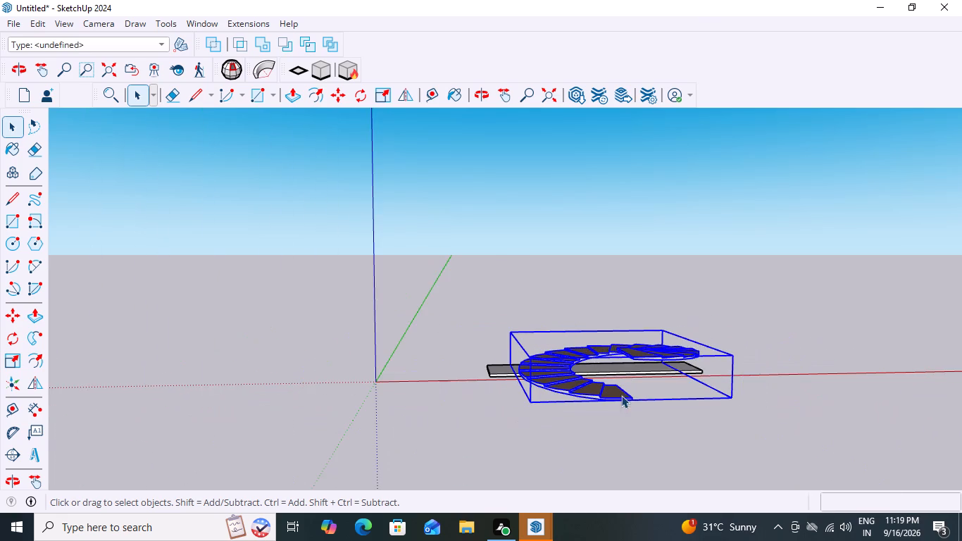
scroll(611, 413, up, 14)
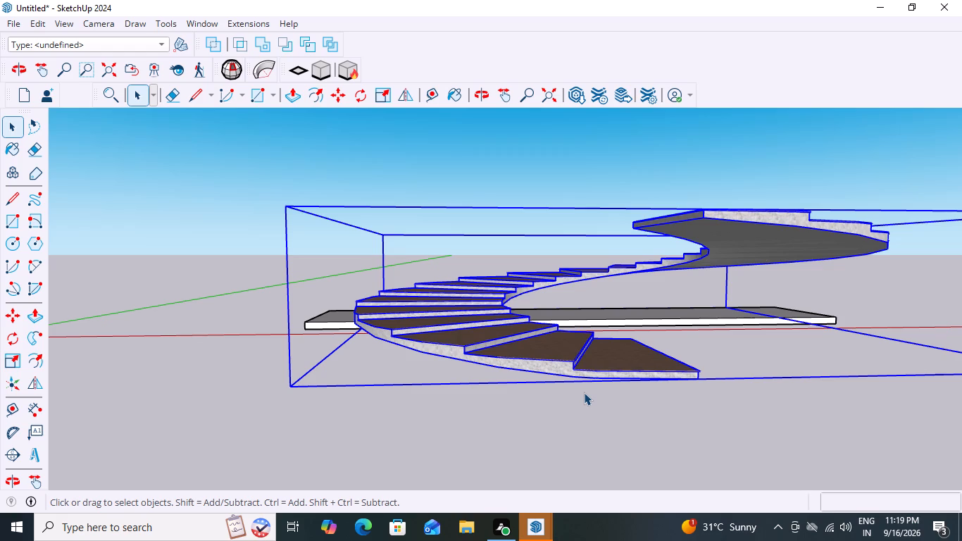
scroll(584, 392, down, 20)
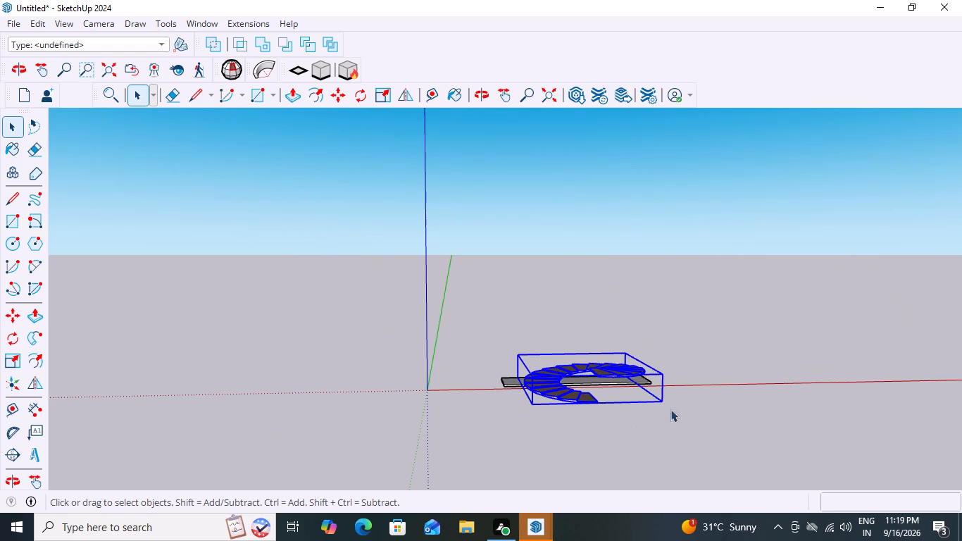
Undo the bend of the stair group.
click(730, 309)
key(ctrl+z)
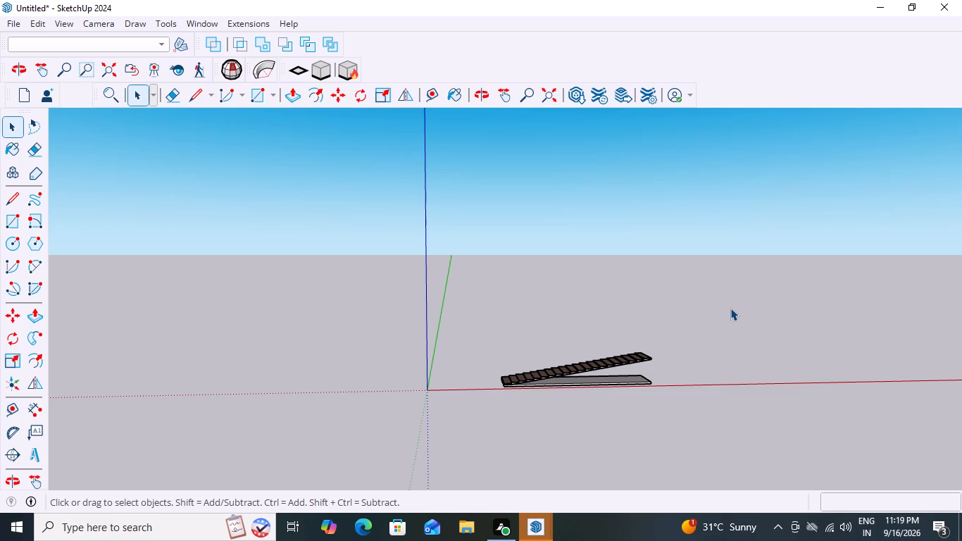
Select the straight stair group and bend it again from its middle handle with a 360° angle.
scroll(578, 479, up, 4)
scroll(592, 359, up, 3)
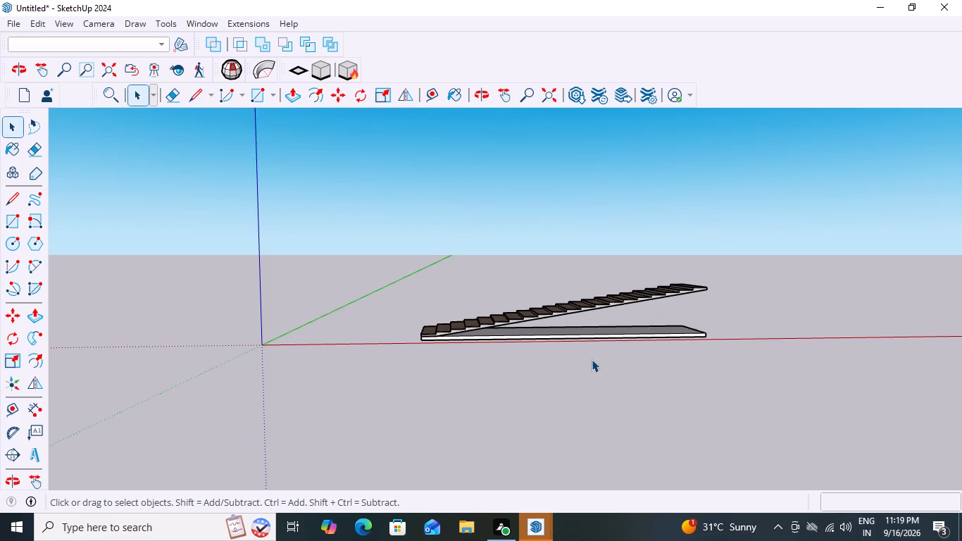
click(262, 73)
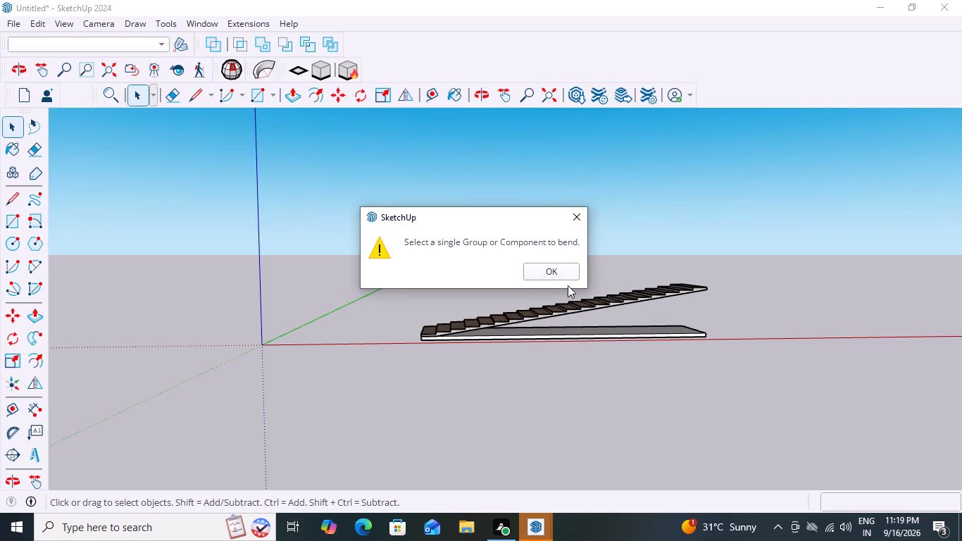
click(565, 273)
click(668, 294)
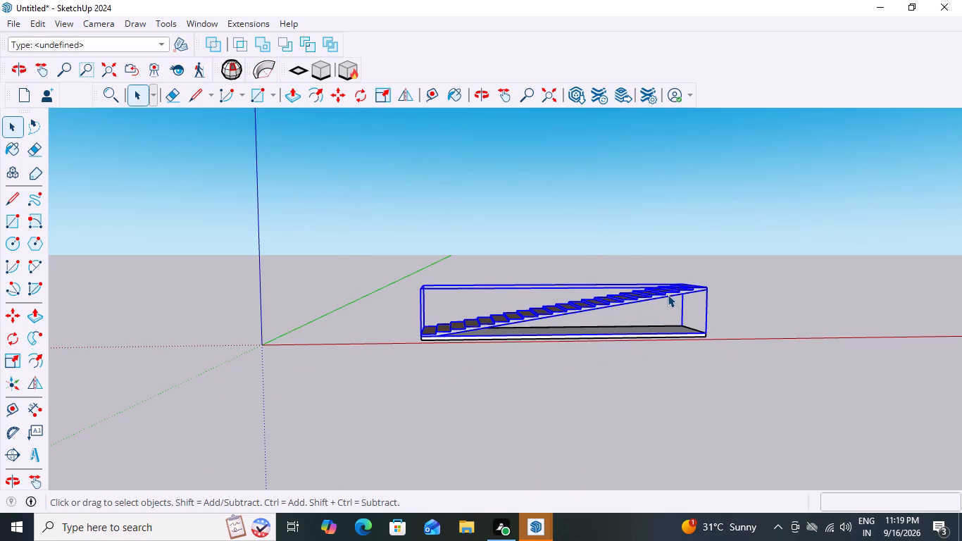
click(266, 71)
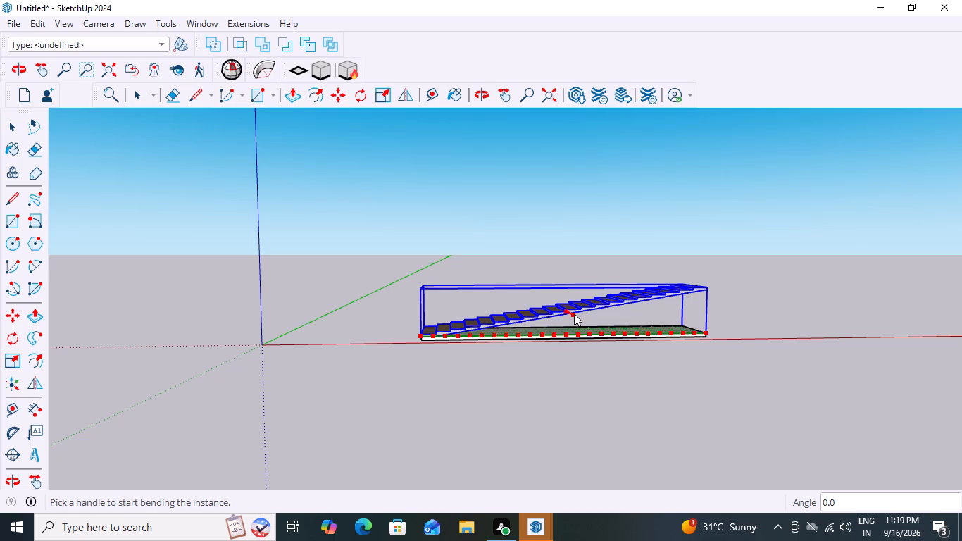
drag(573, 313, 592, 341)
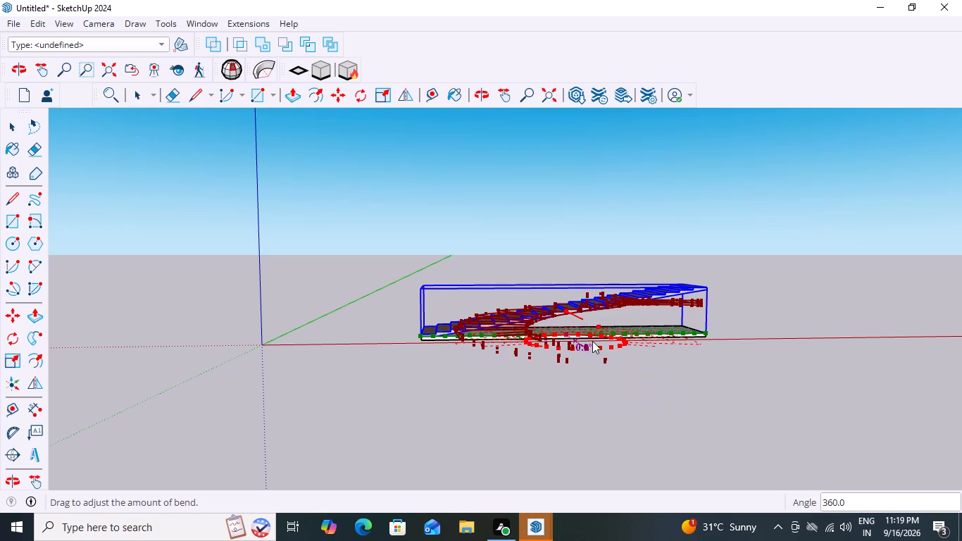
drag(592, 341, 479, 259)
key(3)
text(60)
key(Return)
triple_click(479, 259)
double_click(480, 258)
Examine the spiral stair from several sides, checking its treads, inner core and fit above the slab.
scroll(580, 329, up, 18)
scroll(542, 301, up, 4)
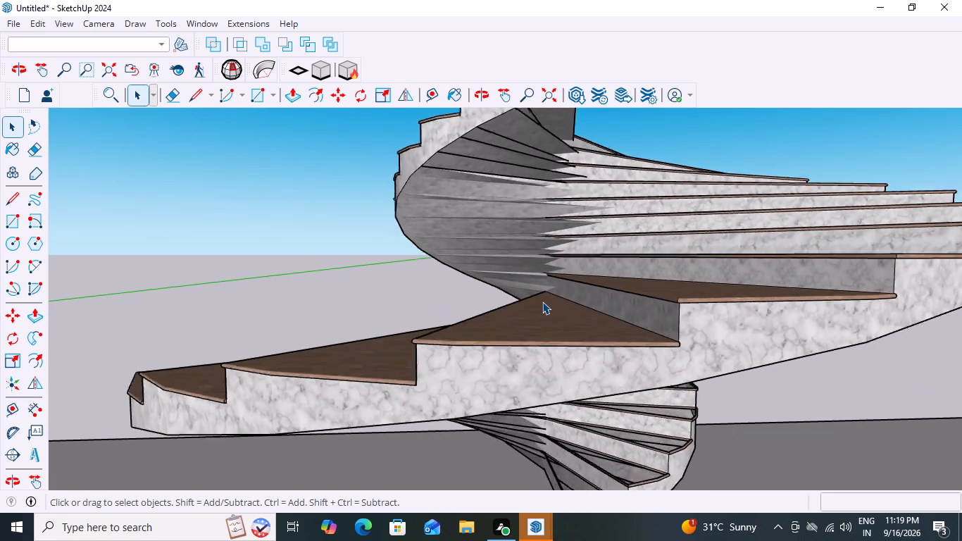
scroll(542, 301, up, 1)
scroll(542, 301, down, 16)
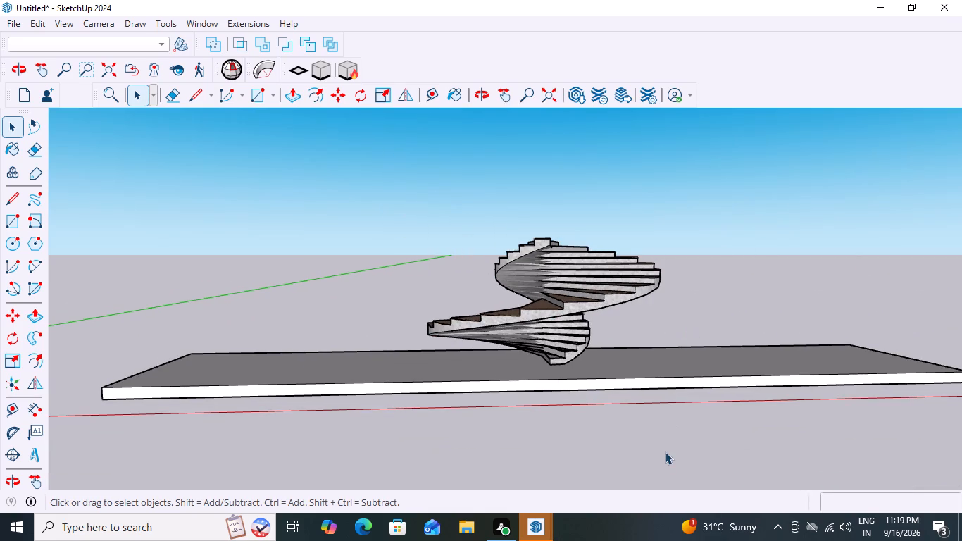
scroll(675, 263, down, 1)
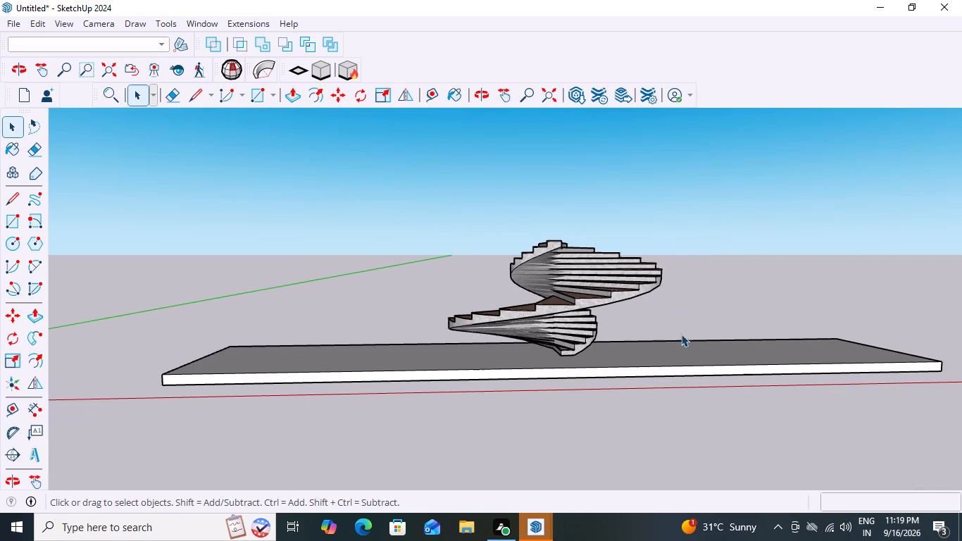
scroll(685, 255, up, 3)
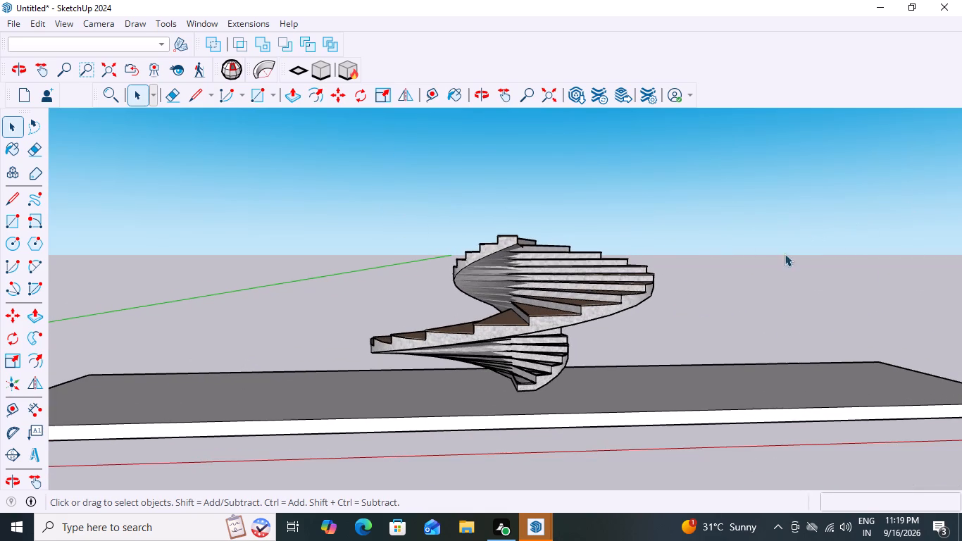
click(13, 483)
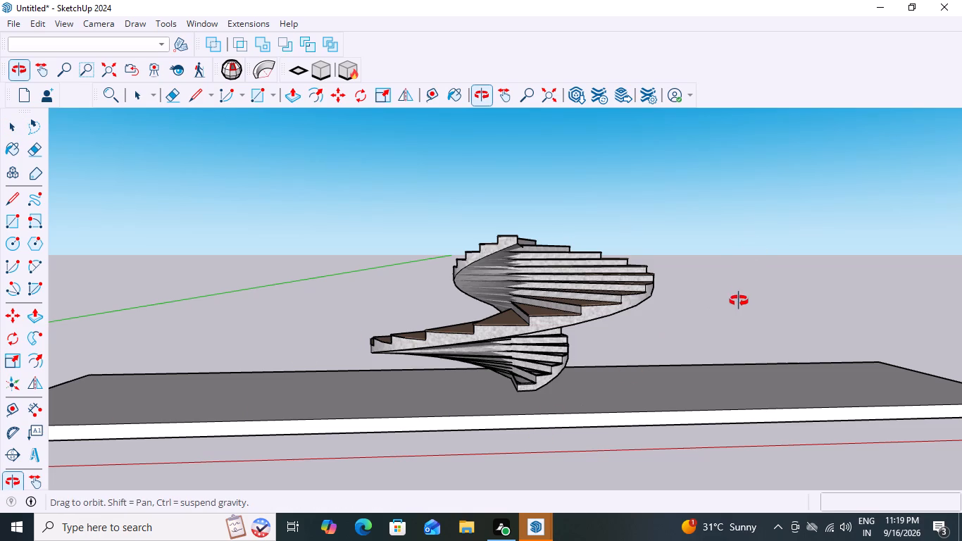
drag(737, 295, 899, 312)
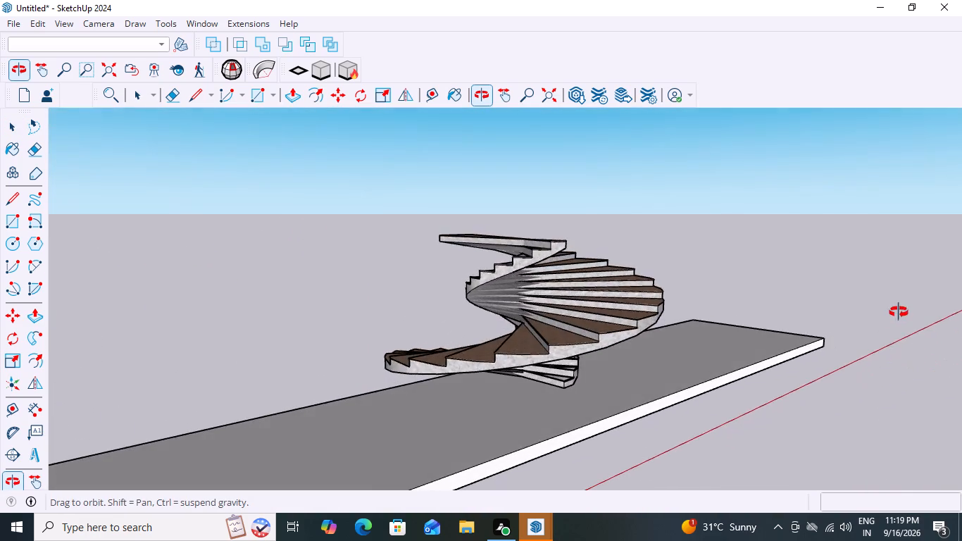
drag(899, 312, 608, 355)
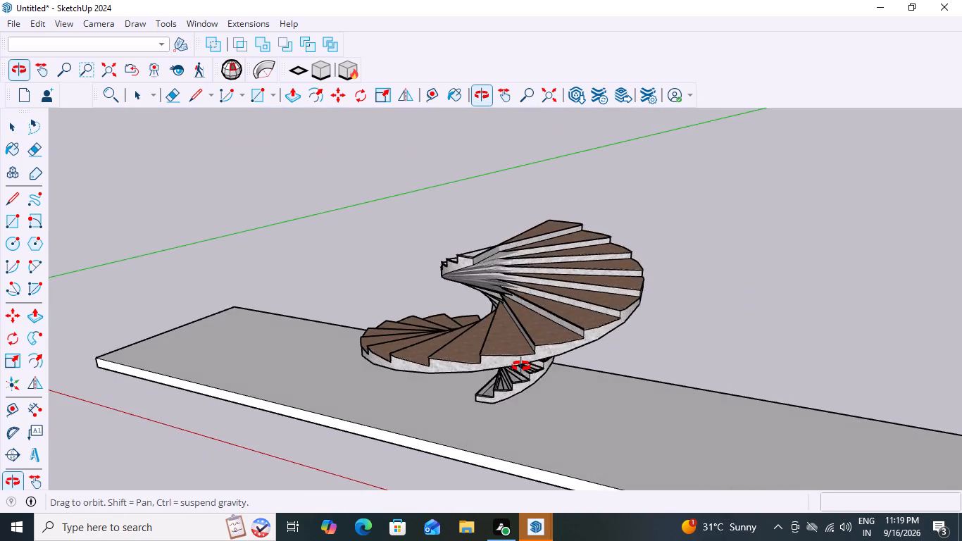
scroll(520, 366, up, 4)
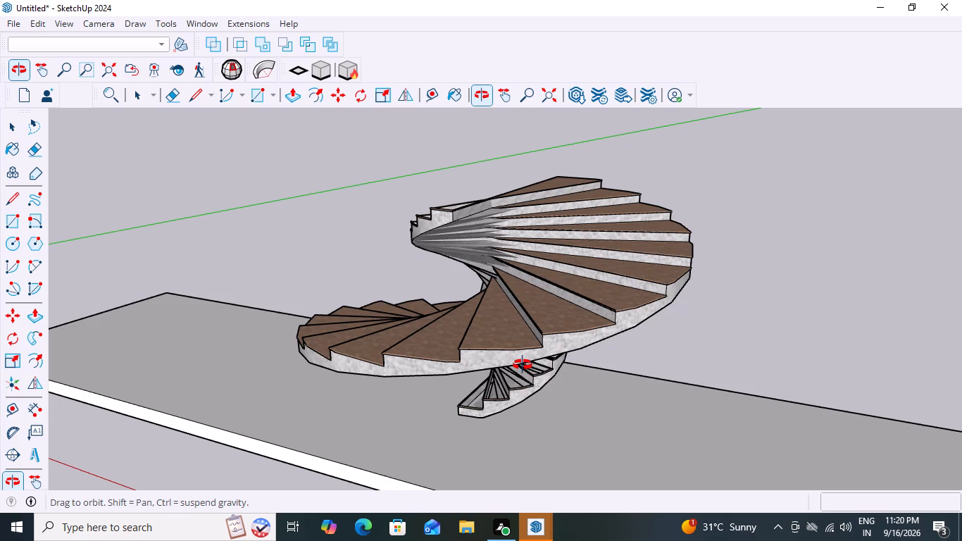
drag(587, 344, 710, 353)
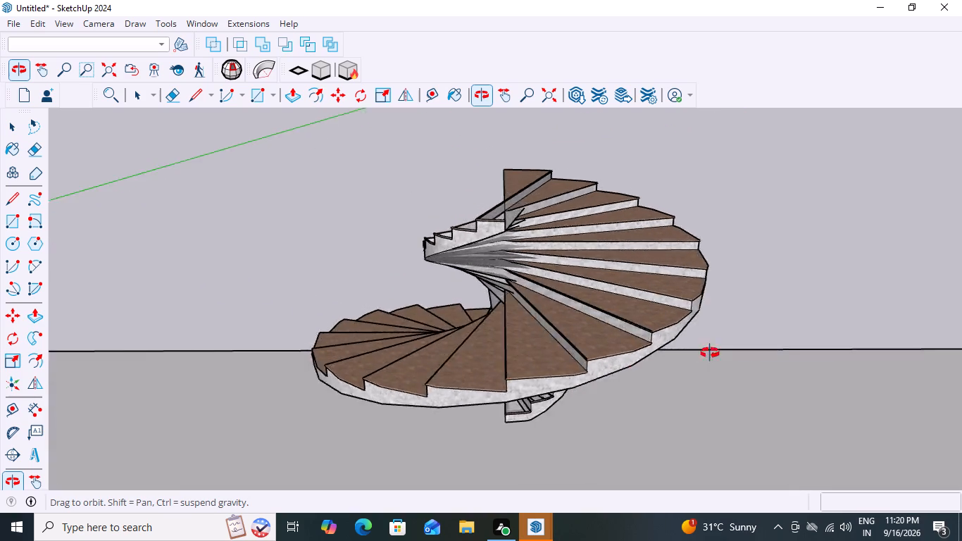
drag(710, 353, 616, 385)
key(Escape)
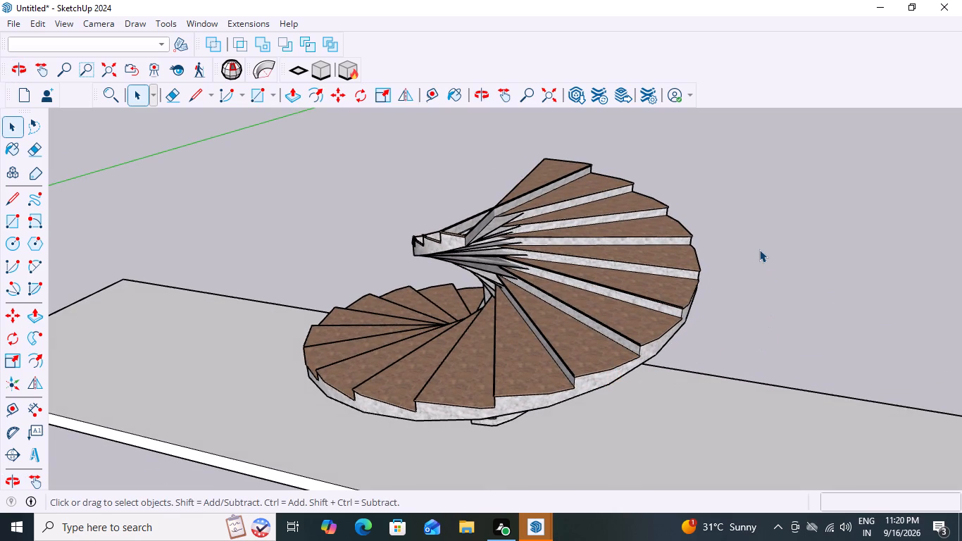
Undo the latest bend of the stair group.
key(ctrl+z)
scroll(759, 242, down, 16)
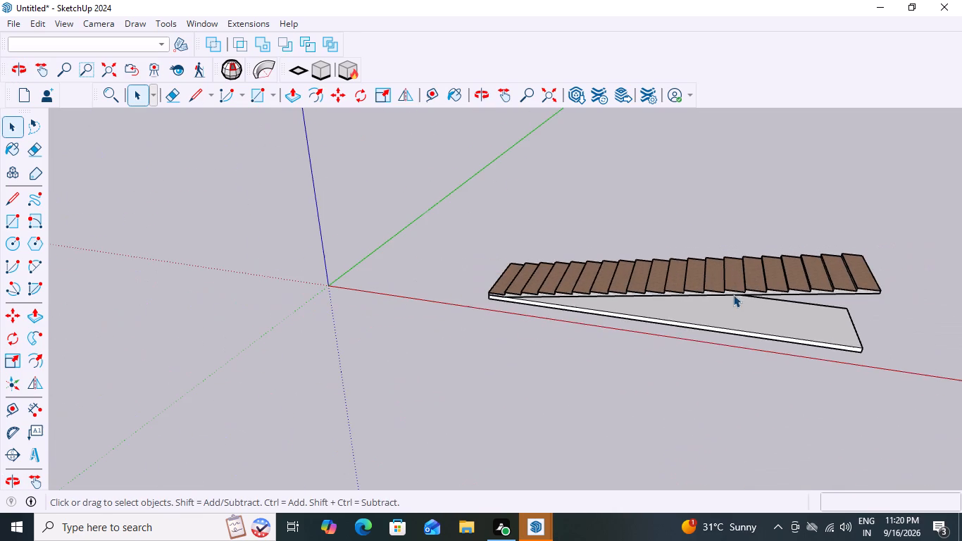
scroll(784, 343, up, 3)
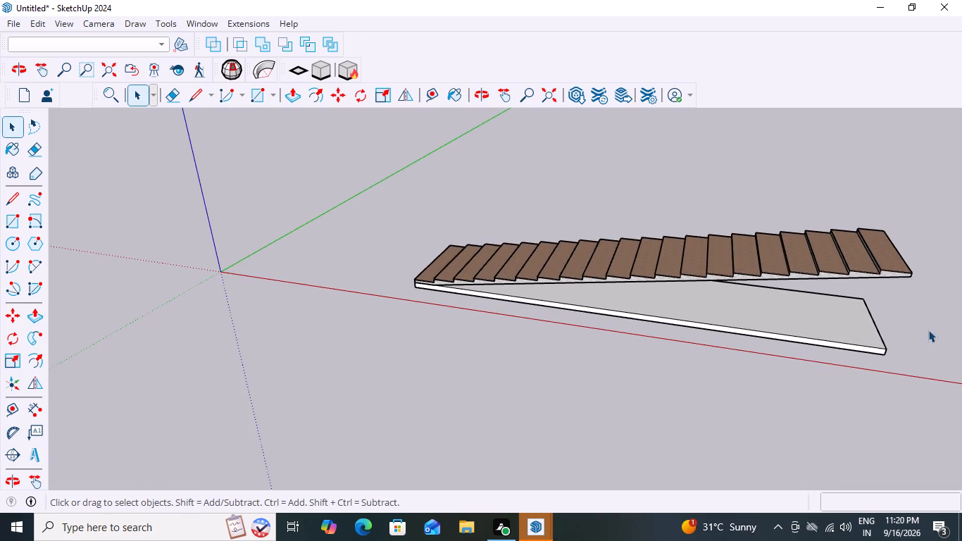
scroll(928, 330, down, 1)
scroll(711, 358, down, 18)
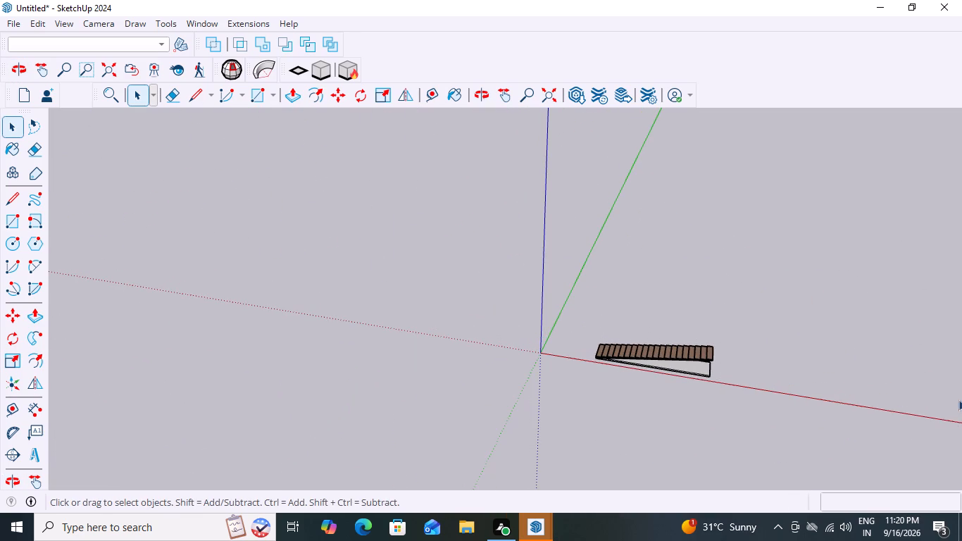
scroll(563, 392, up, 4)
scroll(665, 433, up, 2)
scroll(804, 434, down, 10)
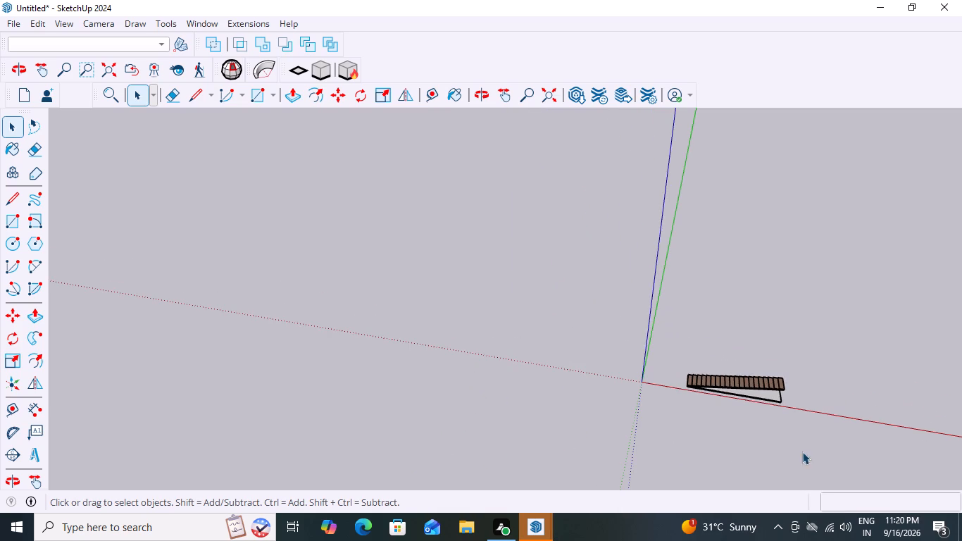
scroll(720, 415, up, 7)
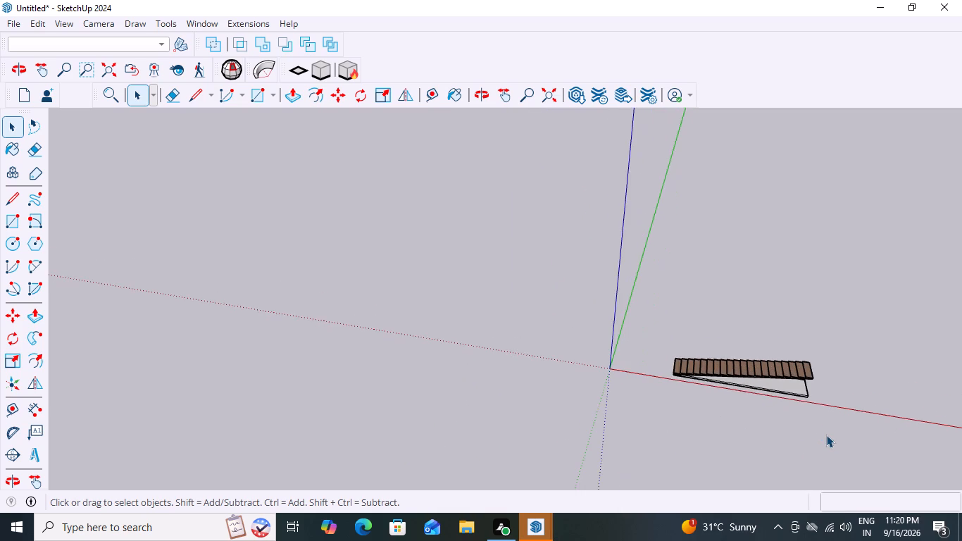
Examine the straight stair and the slab beneath it up close from several angles.
scroll(826, 435, up, 2)
scroll(854, 380, up, 8)
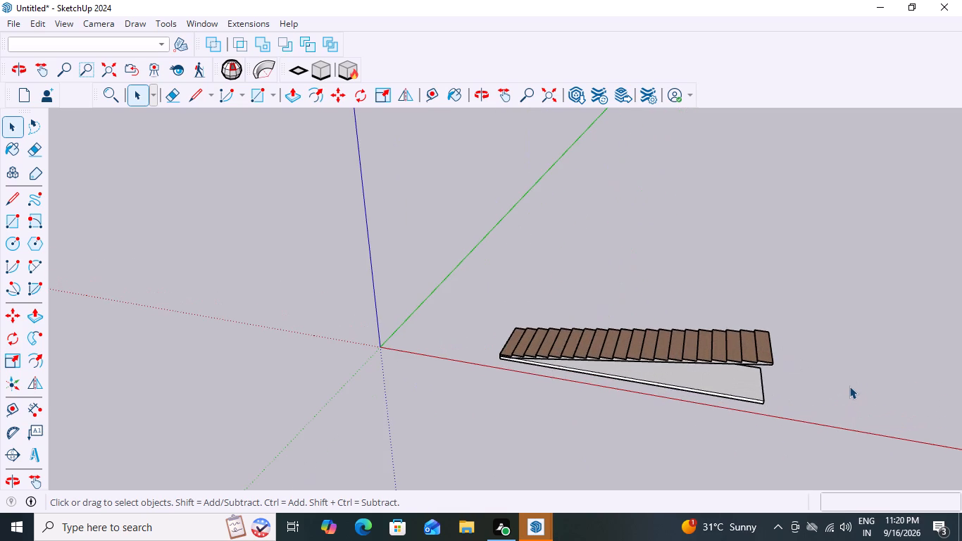
key(space)
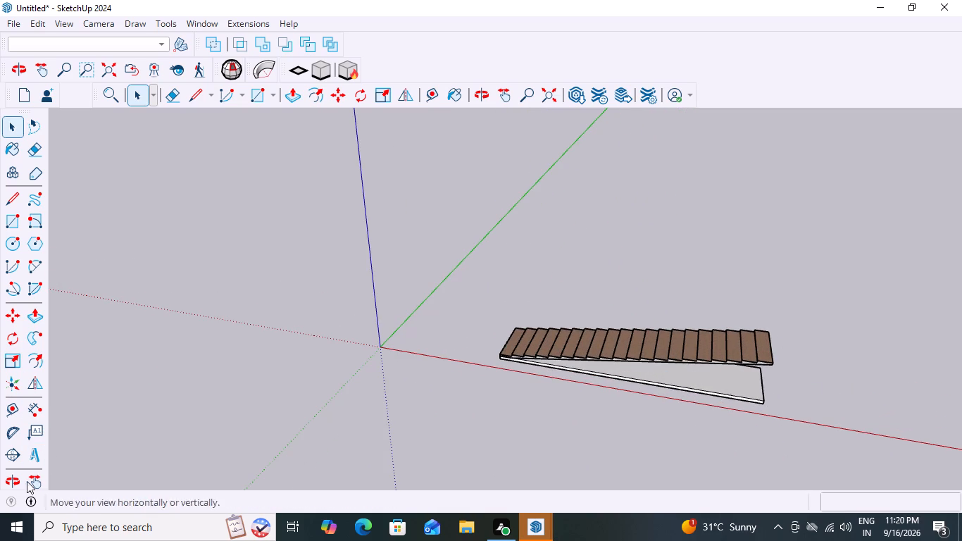
drag(30, 483, 43, 483)
drag(338, 354, 138, 310)
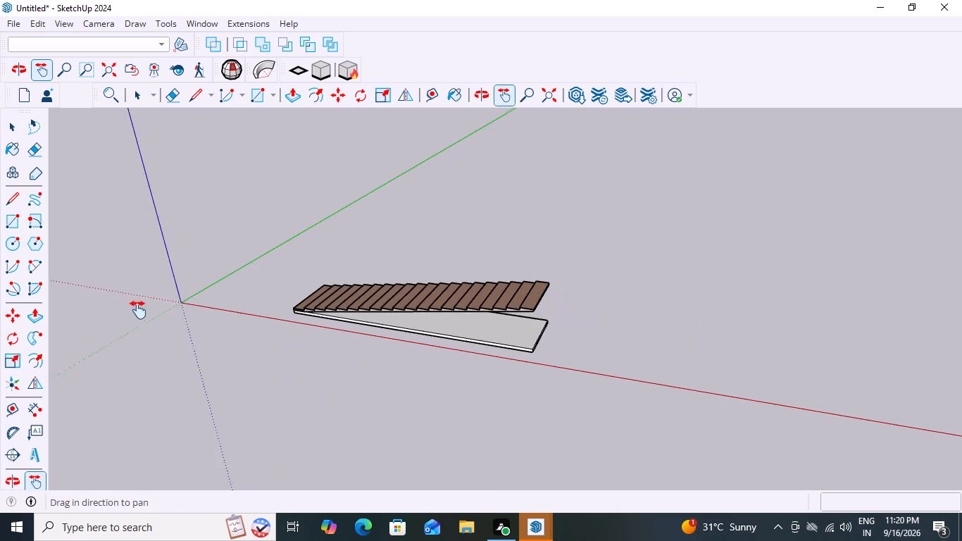
drag(138, 310, 137, 309)
key(space)
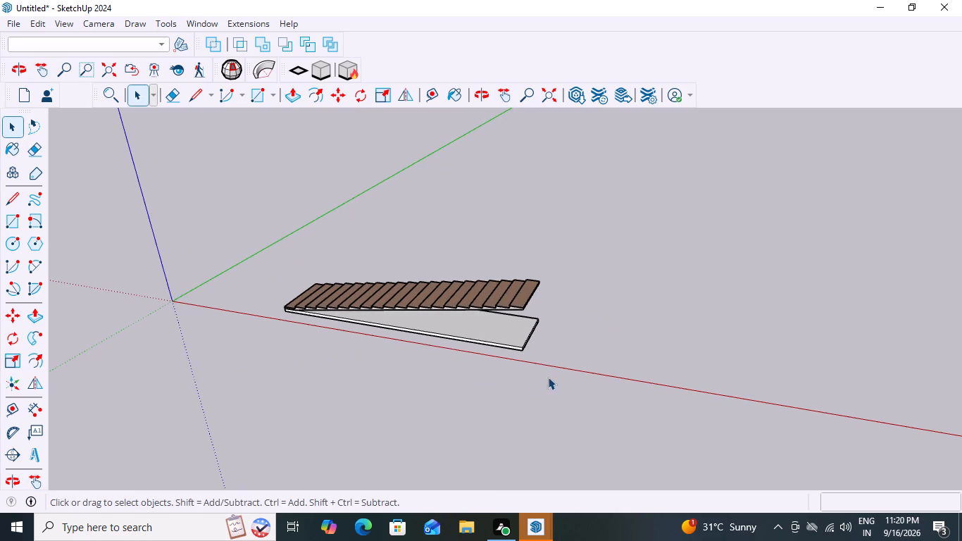
scroll(568, 375, up, 1)
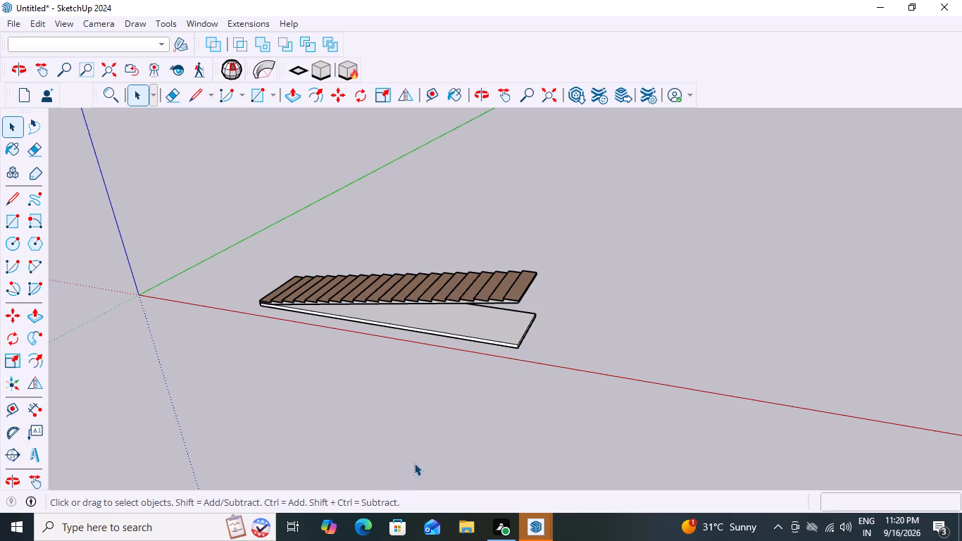
click(15, 480)
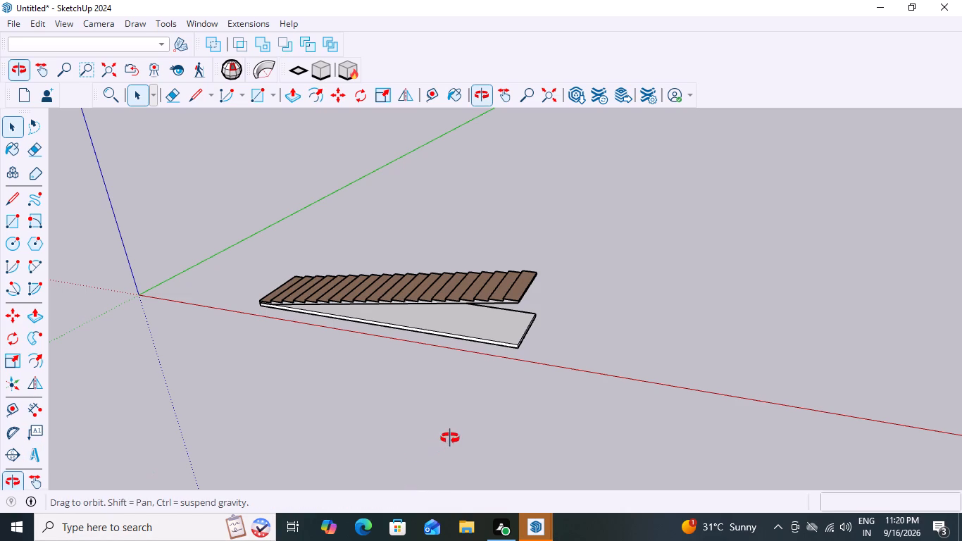
drag(514, 390, 611, 352)
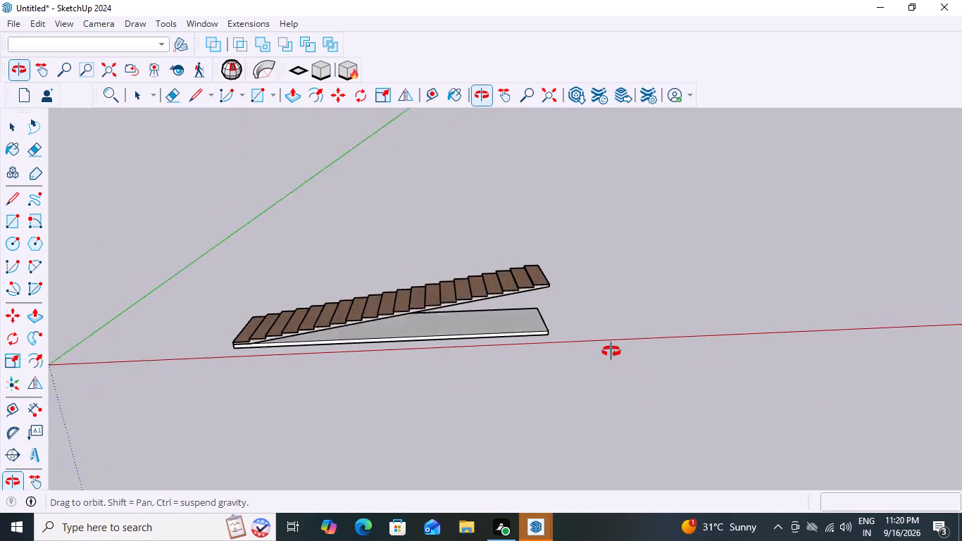
drag(611, 352, 572, 327)
scroll(492, 268, up, 3)
drag(582, 311, 582, 365)
key(space)
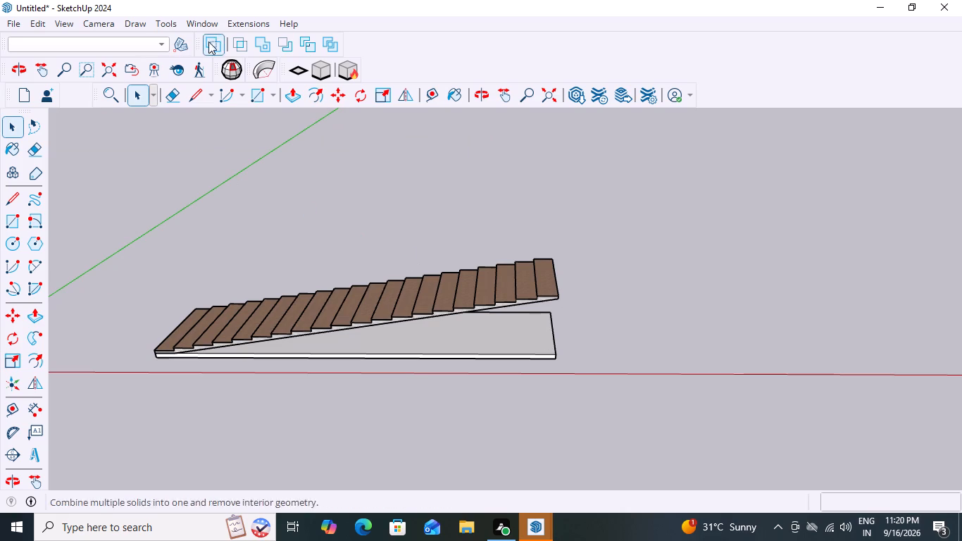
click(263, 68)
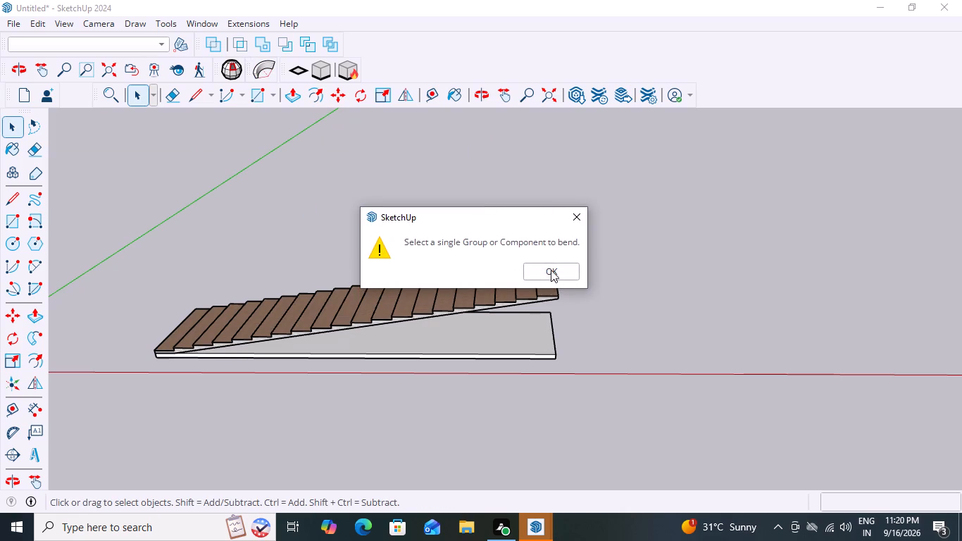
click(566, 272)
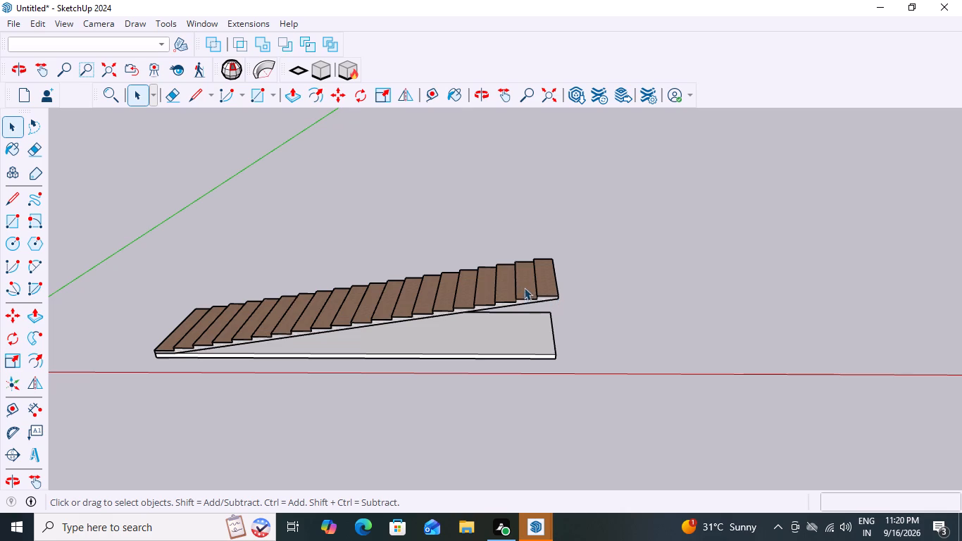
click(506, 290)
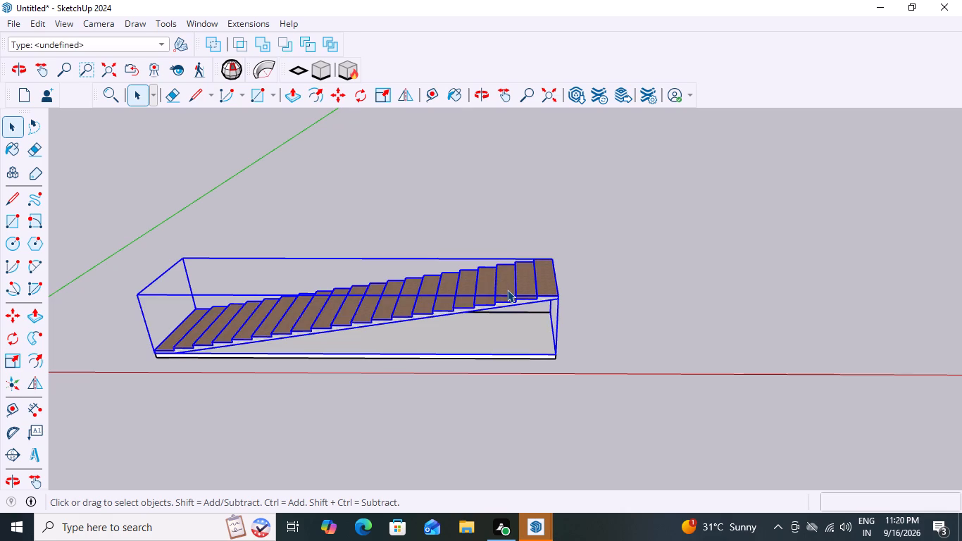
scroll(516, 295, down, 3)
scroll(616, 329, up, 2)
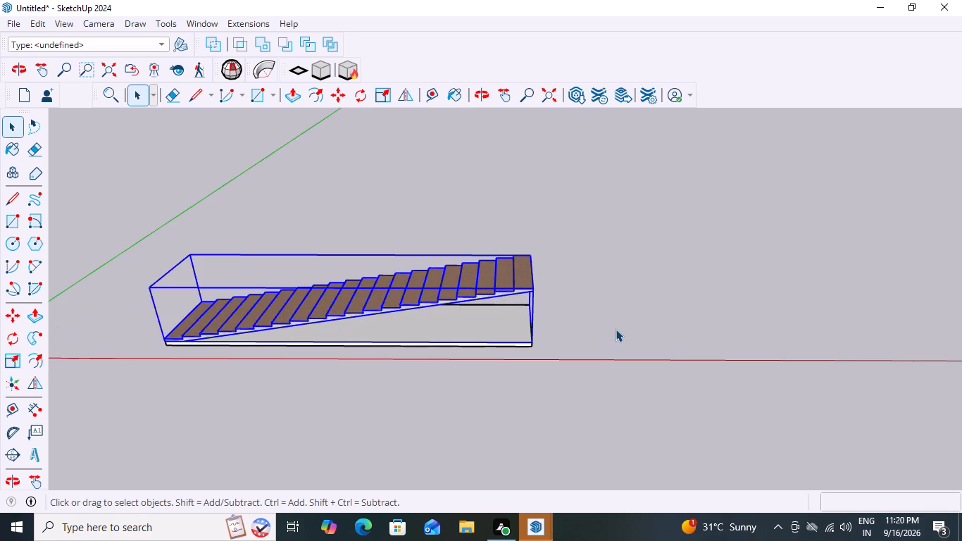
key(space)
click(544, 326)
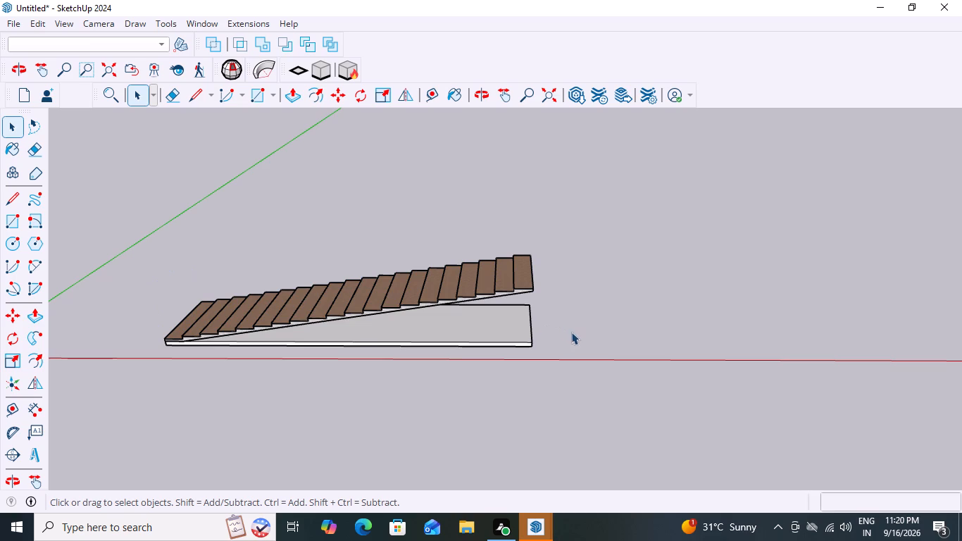
Draw a long, narrow rectangle about 255' by 22' on the ground beyond the stair's high end, along the red axis.
scroll(599, 340, down, 10)
scroll(961, 309, up, 3)
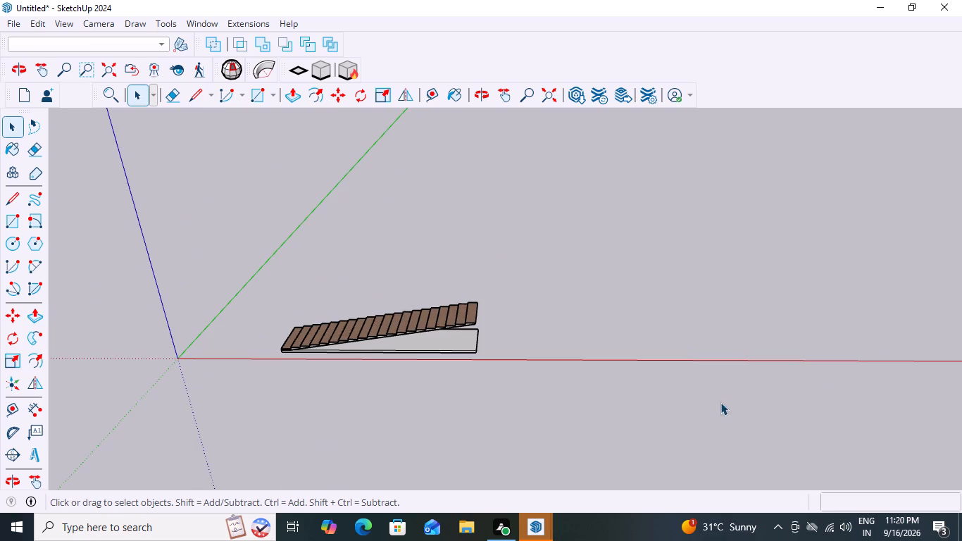
key(r)
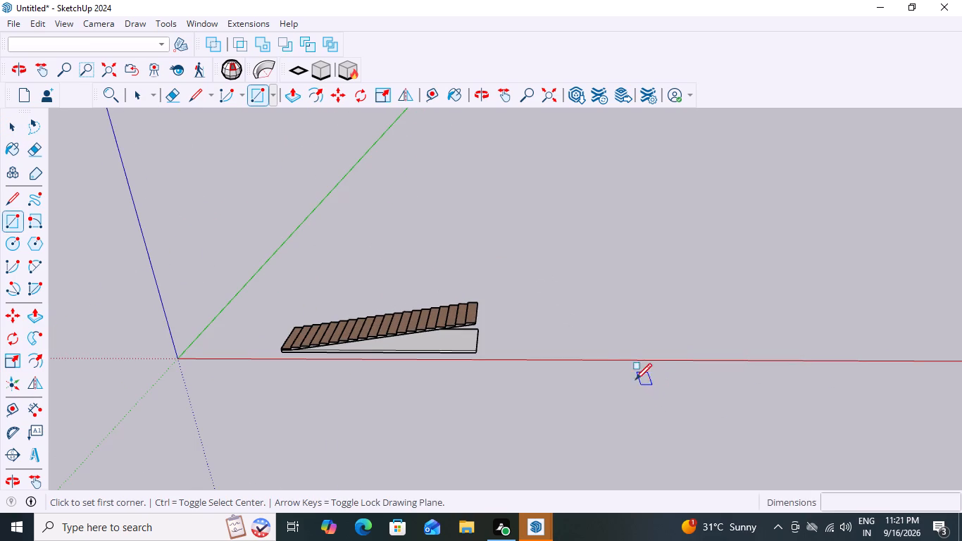
click(539, 321)
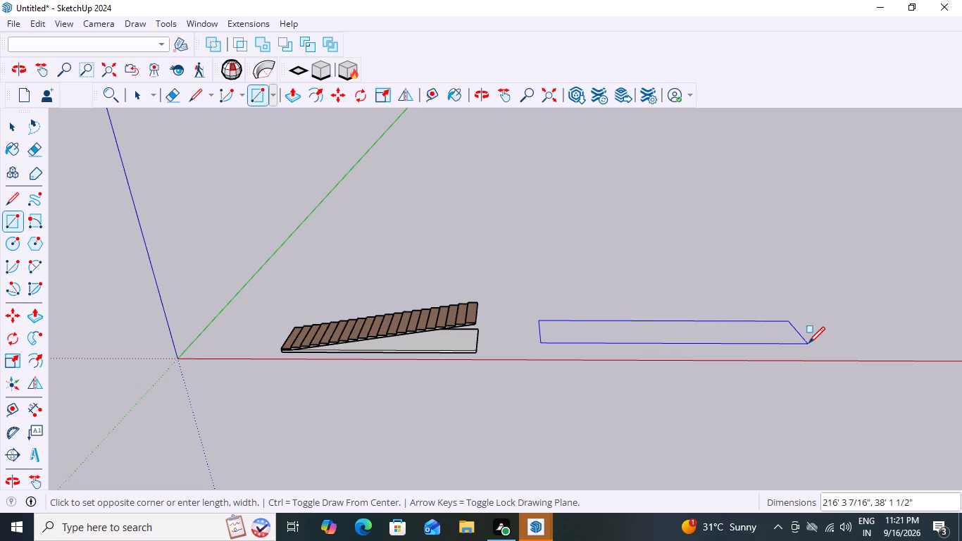
click(846, 334)
key(space)
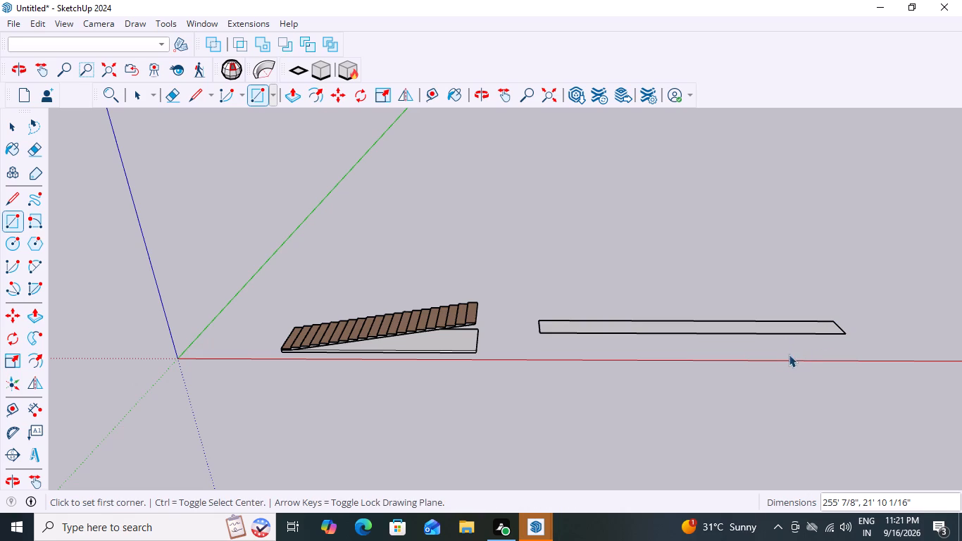
Push/Pull the rectangle upward about 248' to form a tall wall.
key(p)
click(727, 316)
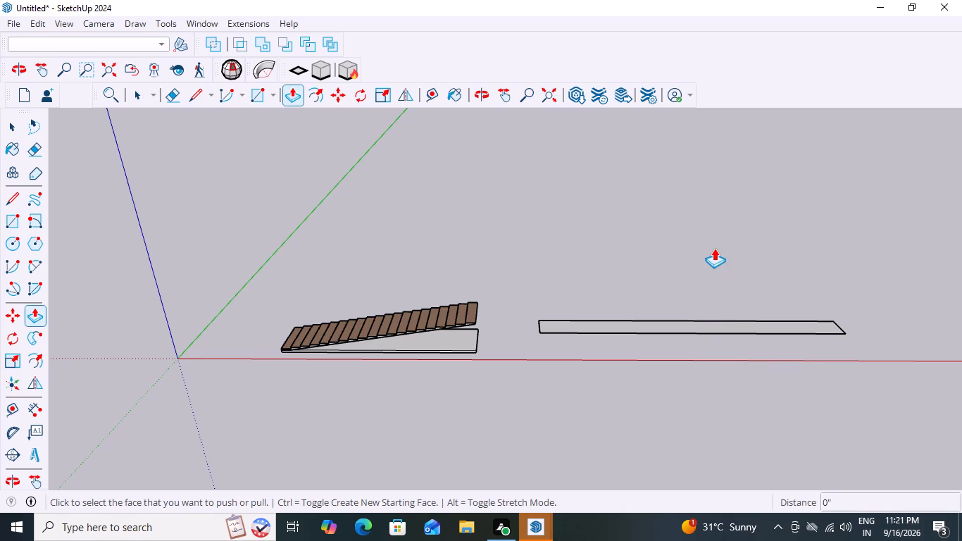
click(745, 318)
key(space)
click(721, 325)
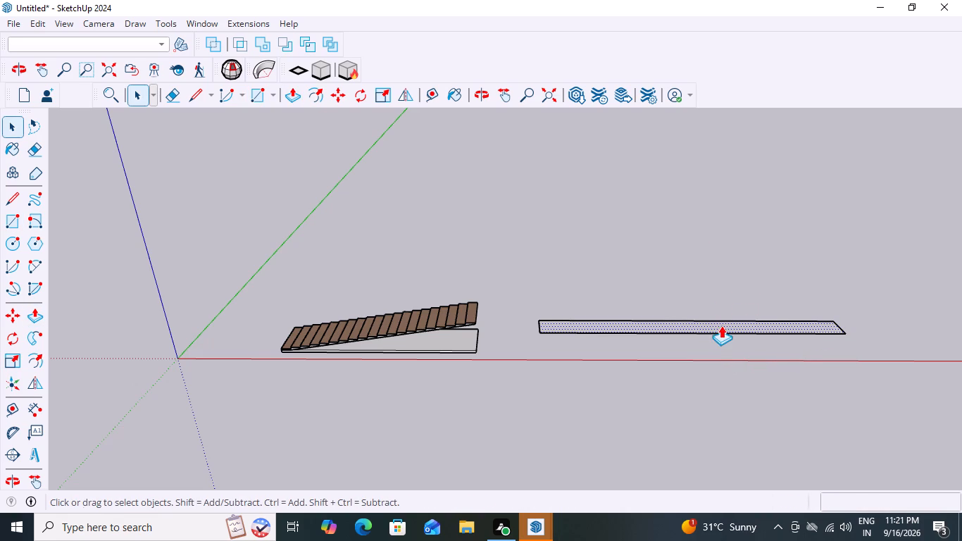
key(p)
click(721, 316)
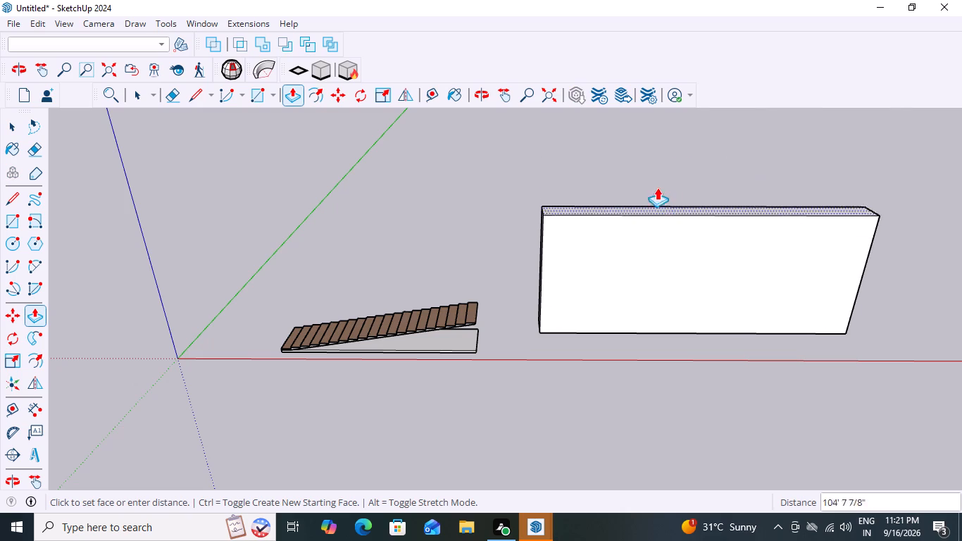
scroll(668, 180, down, 17)
scroll(700, 113, up, 2)
scroll(694, 156, down, 4)
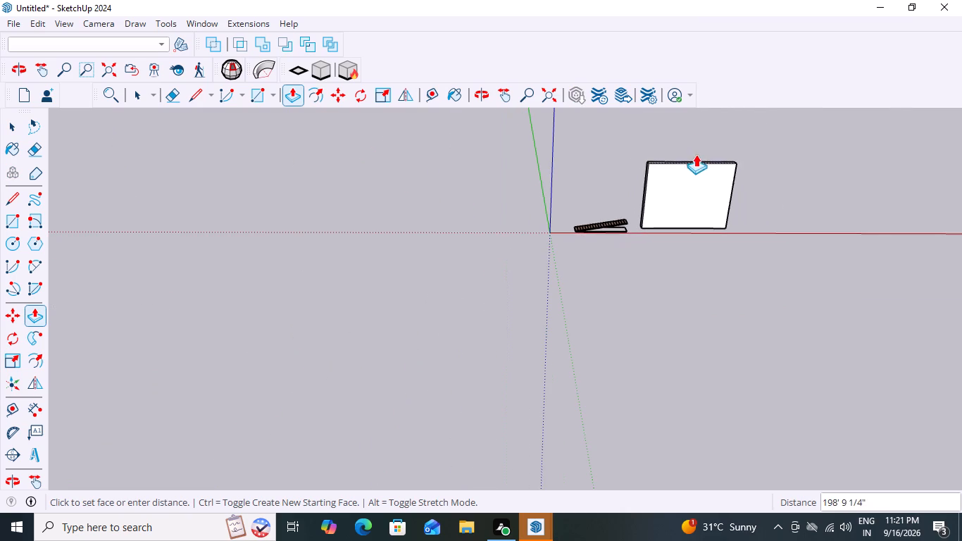
scroll(711, 161, up, 8)
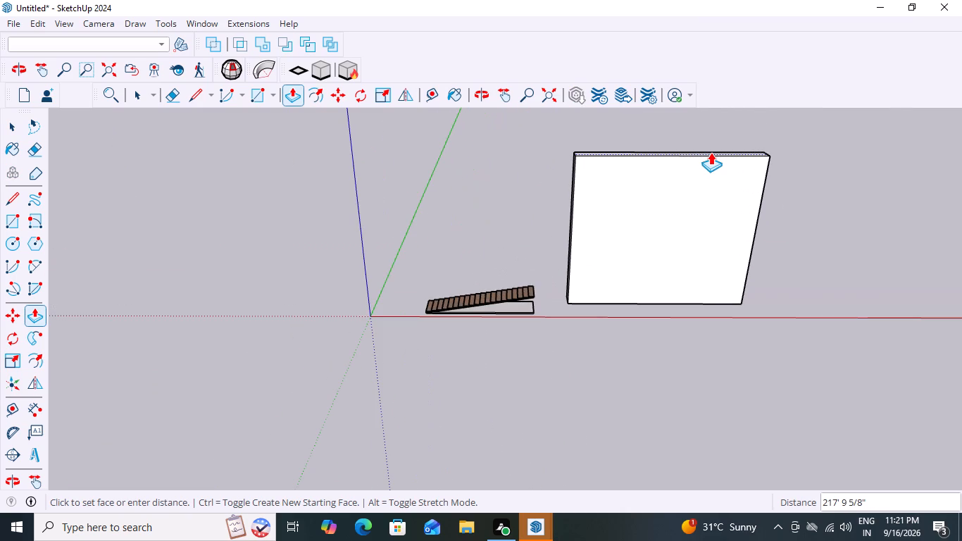
click(713, 129)
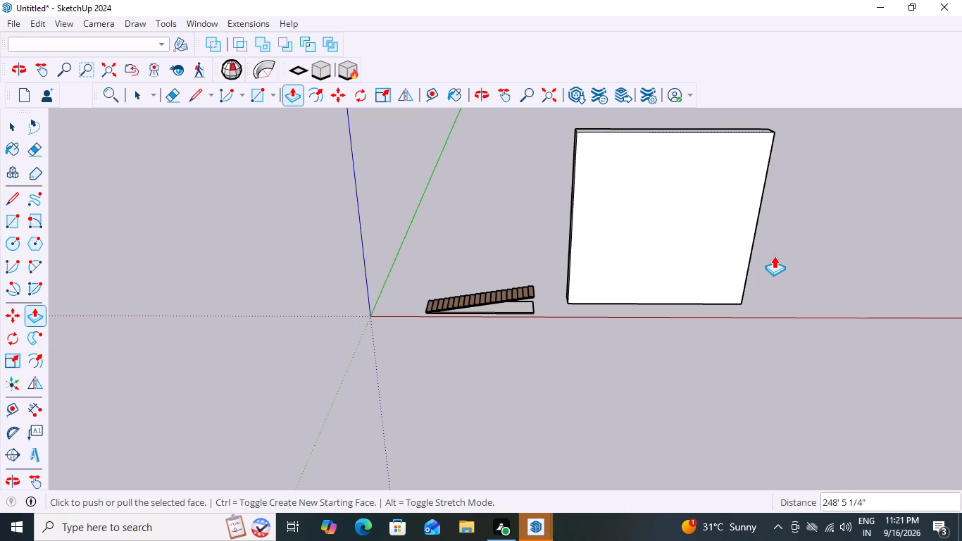
key(space)
Select all the connected geometry of the wall and make it a group.
scroll(774, 256, down, 10)
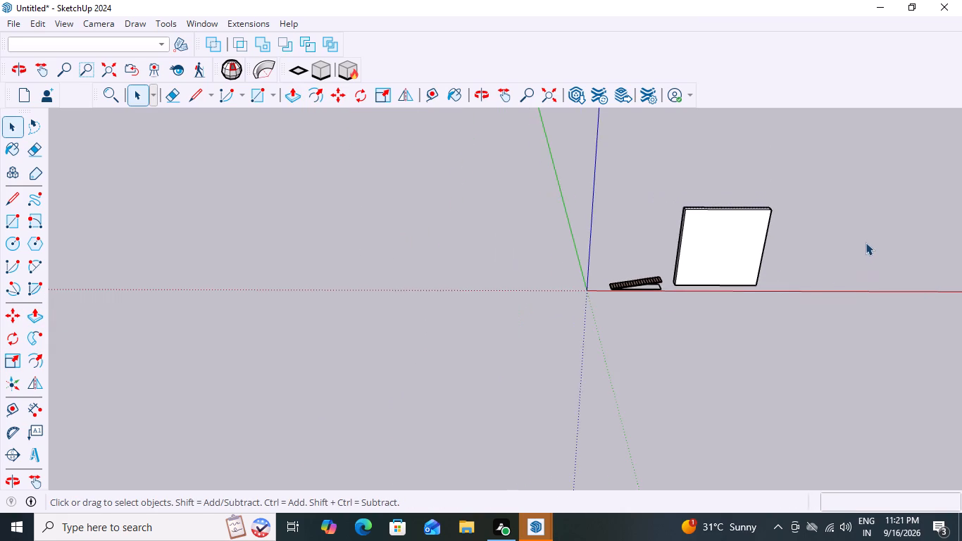
scroll(866, 238, up, 5)
scroll(754, 233, up, 4)
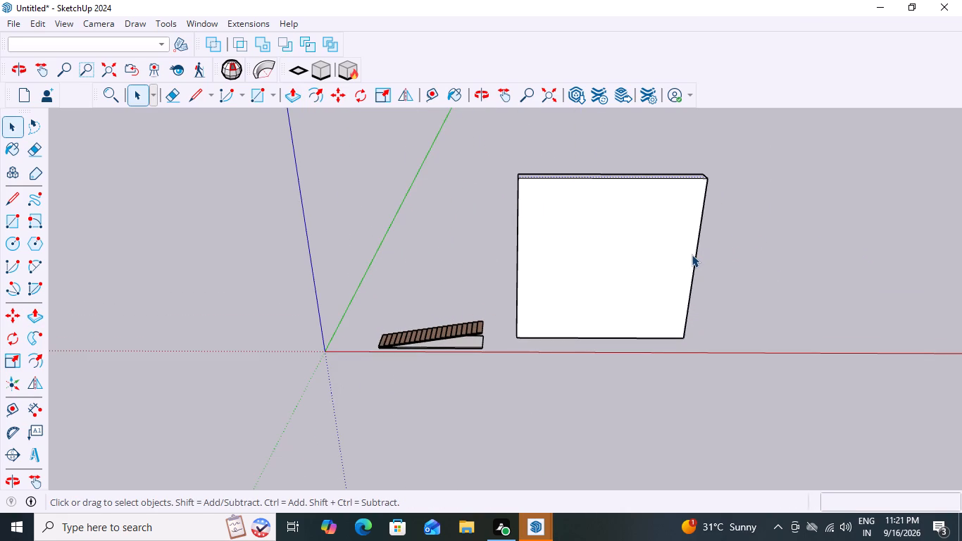
scroll(616, 181, up, 2)
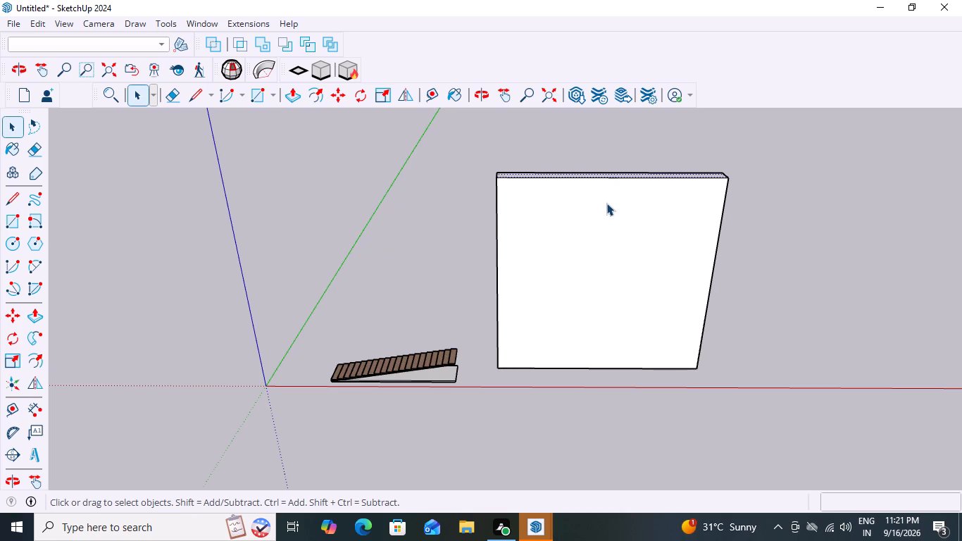
triple_click(606, 203)
click(607, 203)
right_click(602, 213)
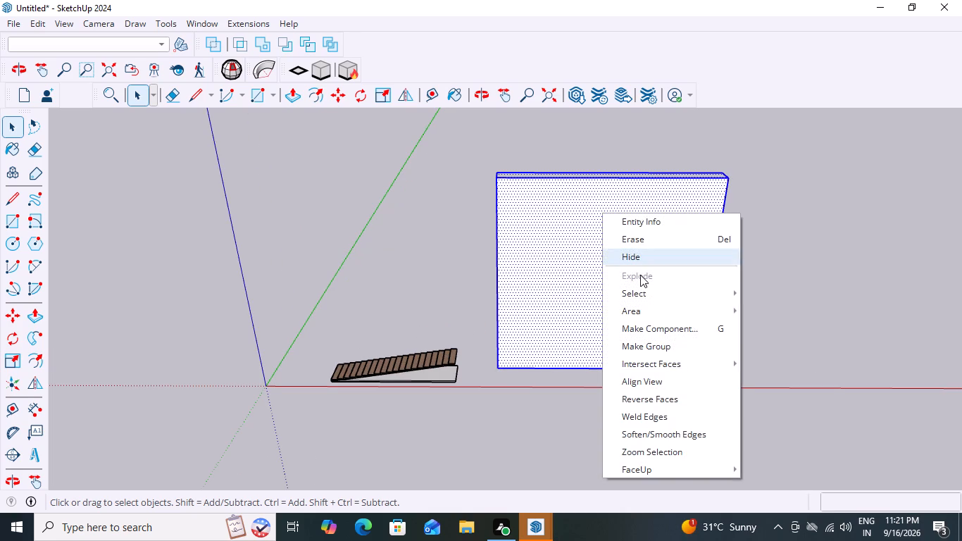
click(665, 347)
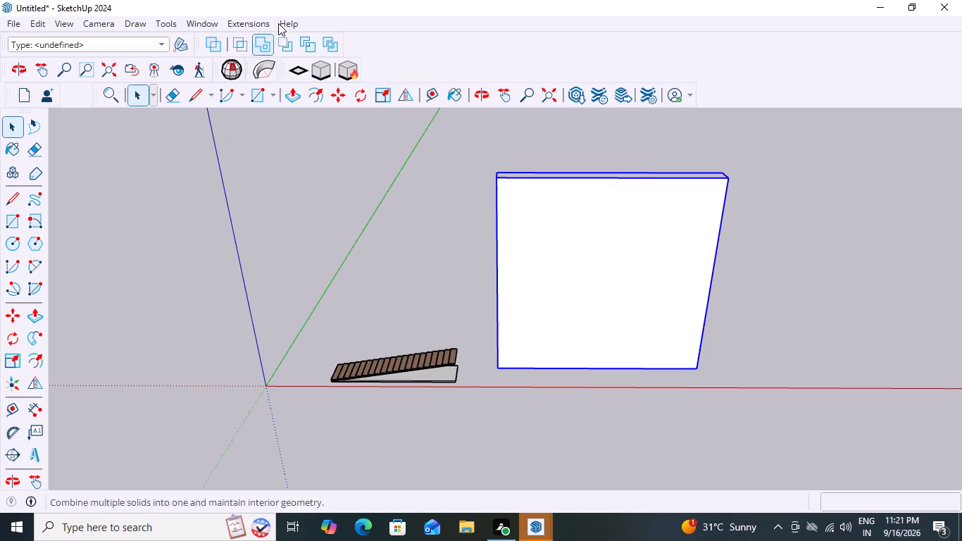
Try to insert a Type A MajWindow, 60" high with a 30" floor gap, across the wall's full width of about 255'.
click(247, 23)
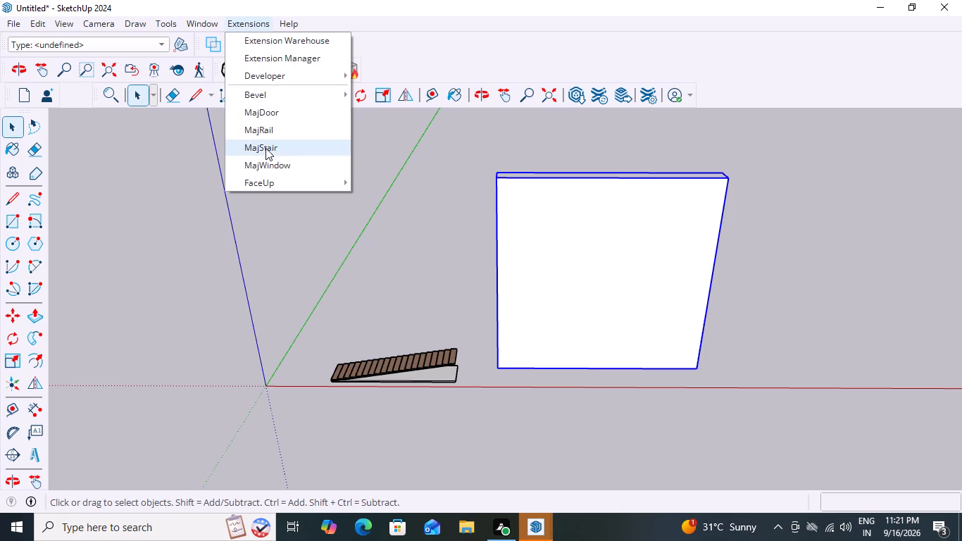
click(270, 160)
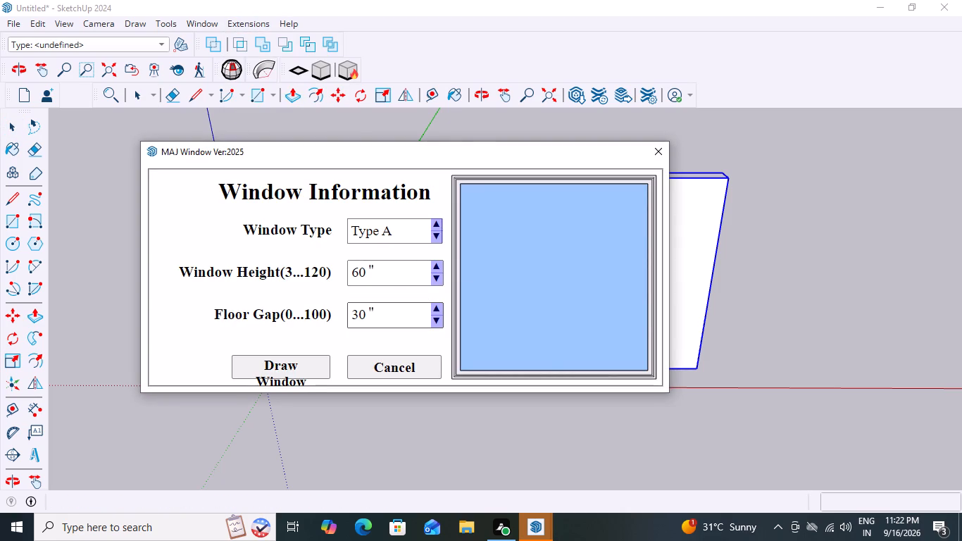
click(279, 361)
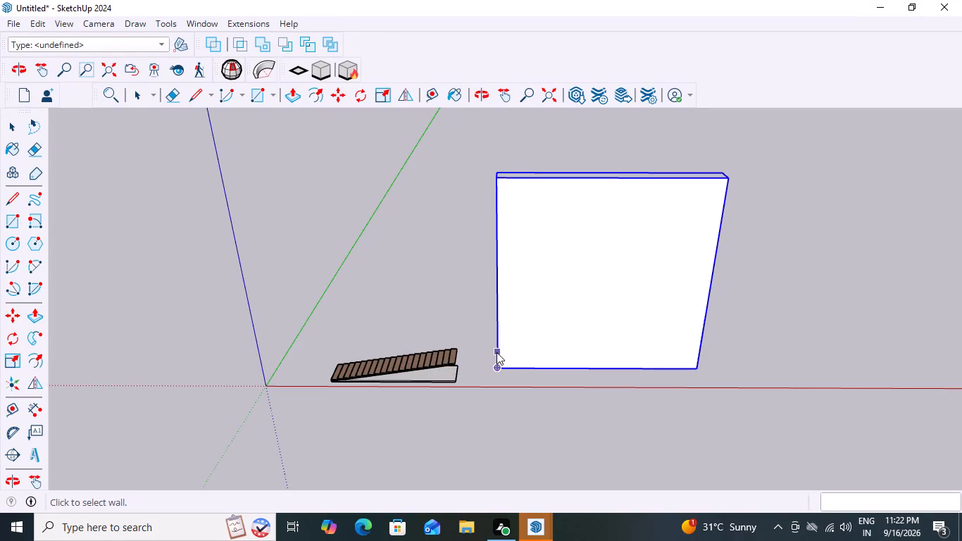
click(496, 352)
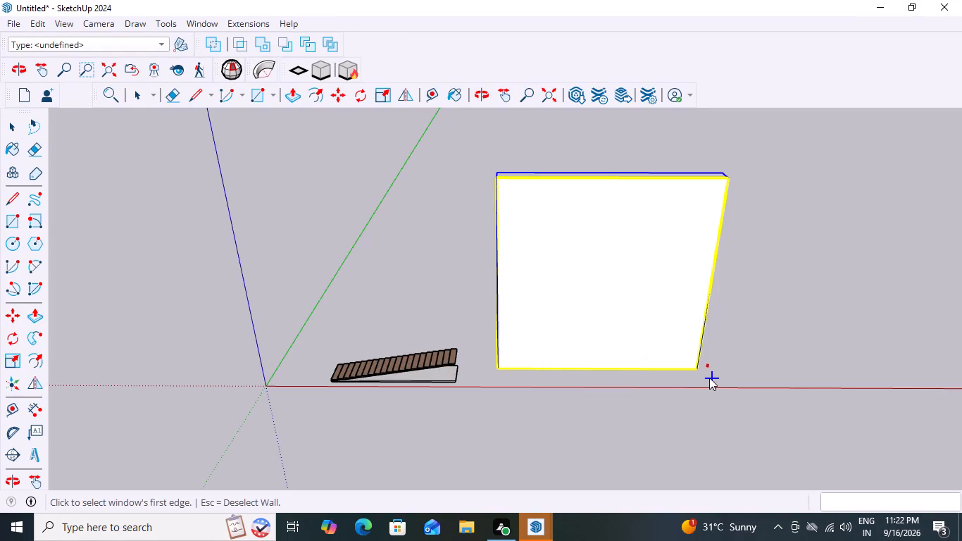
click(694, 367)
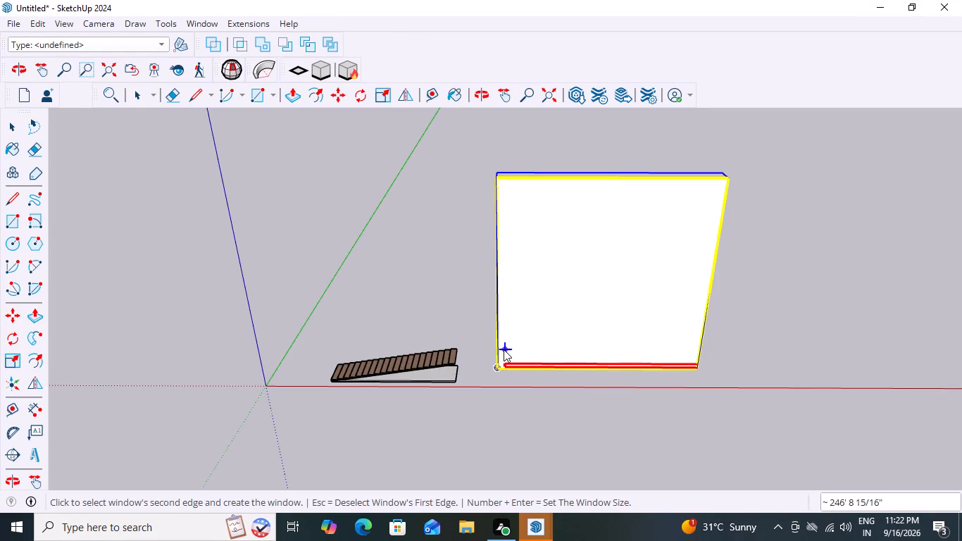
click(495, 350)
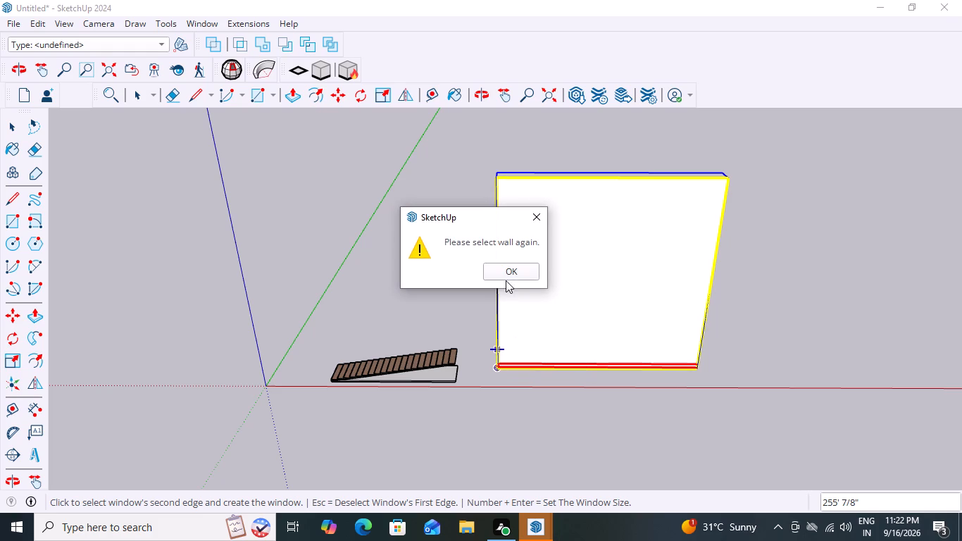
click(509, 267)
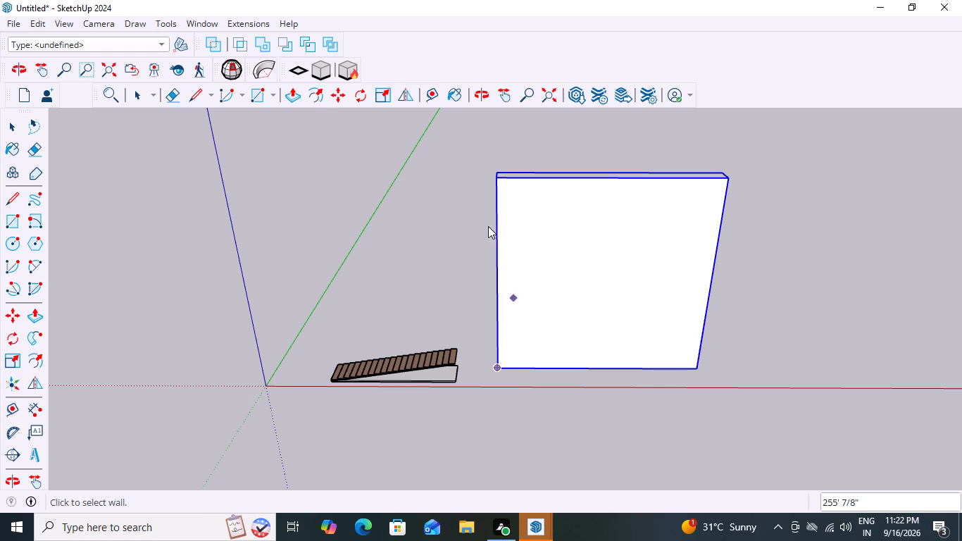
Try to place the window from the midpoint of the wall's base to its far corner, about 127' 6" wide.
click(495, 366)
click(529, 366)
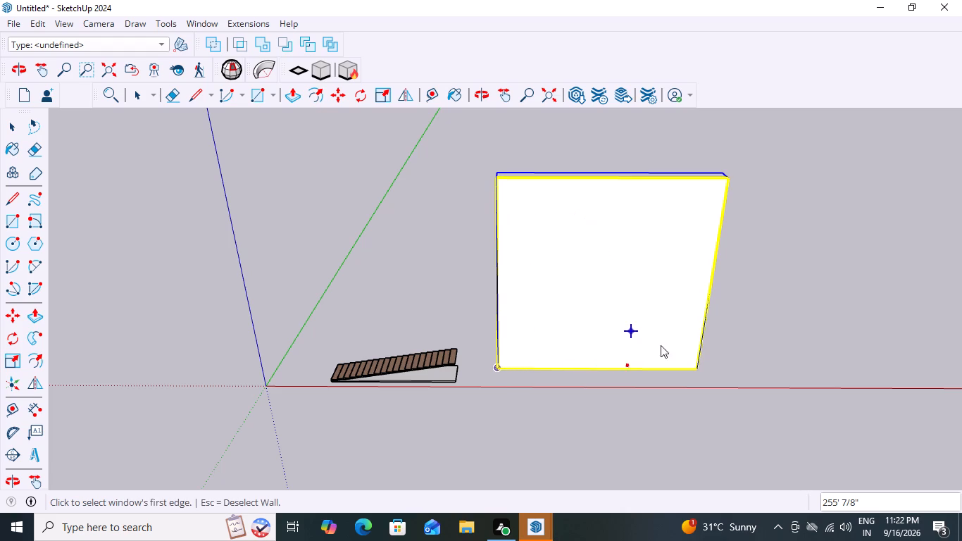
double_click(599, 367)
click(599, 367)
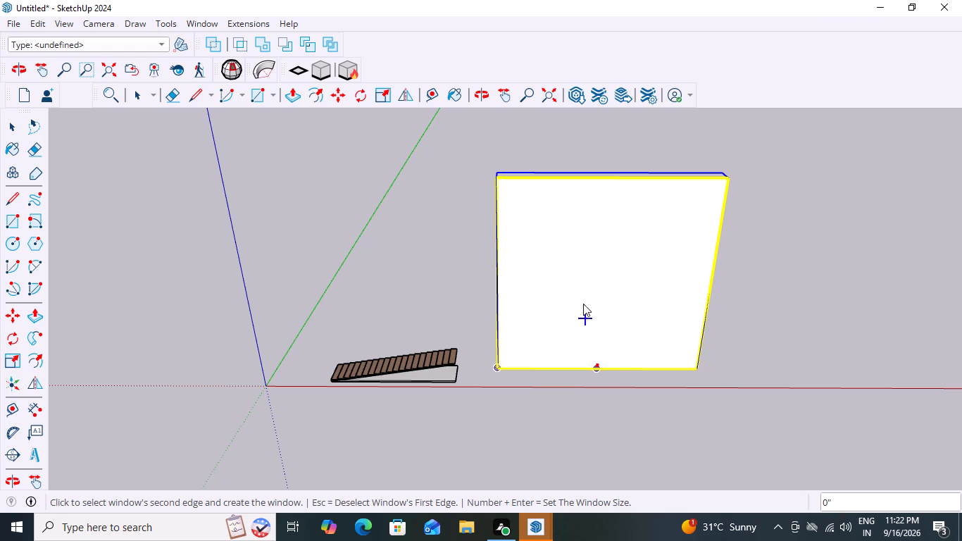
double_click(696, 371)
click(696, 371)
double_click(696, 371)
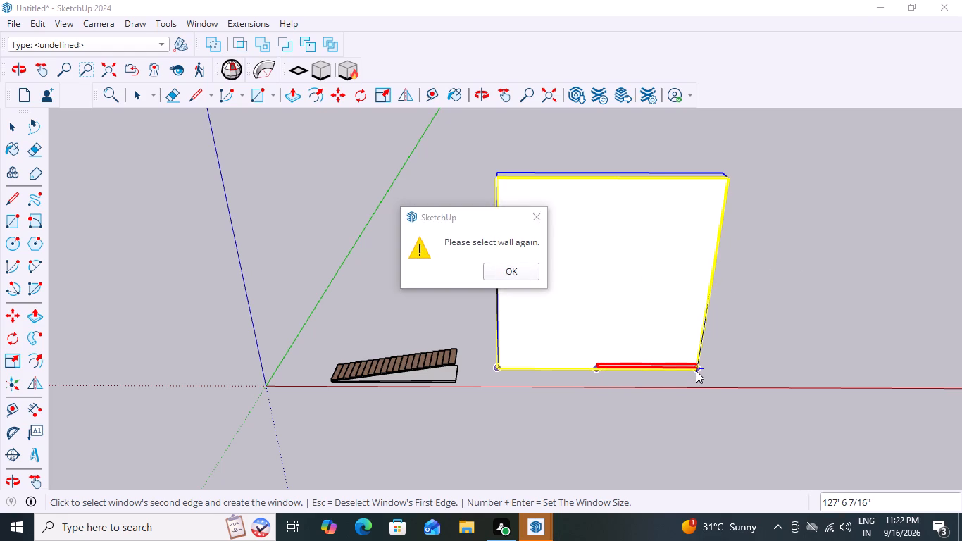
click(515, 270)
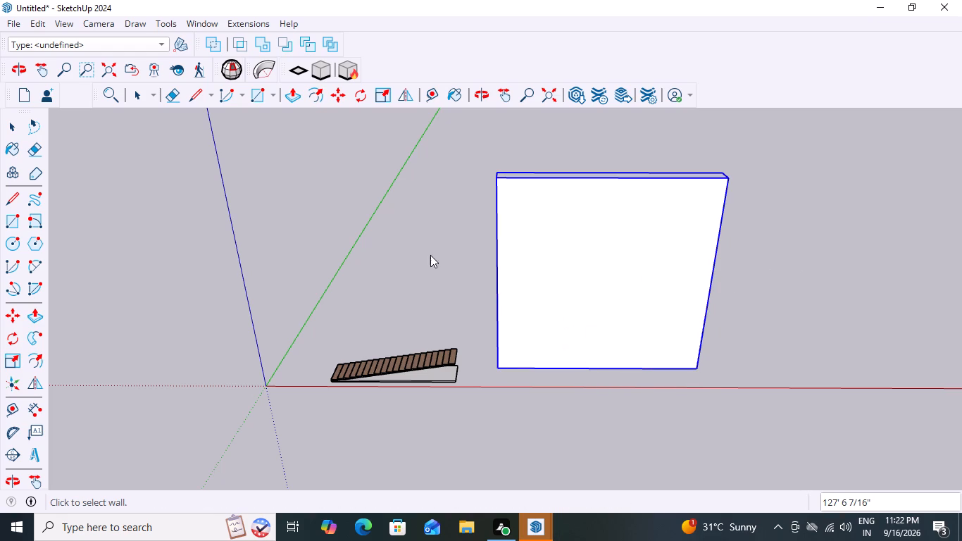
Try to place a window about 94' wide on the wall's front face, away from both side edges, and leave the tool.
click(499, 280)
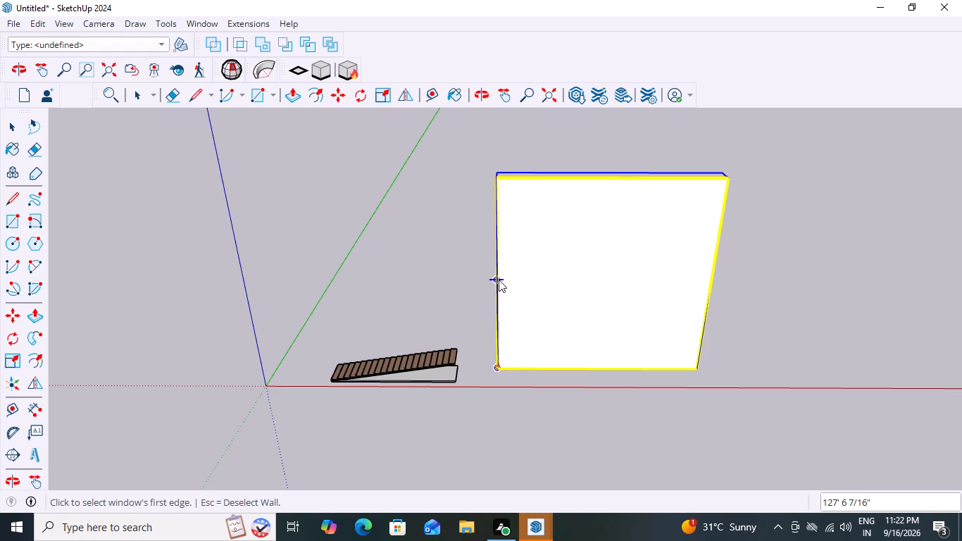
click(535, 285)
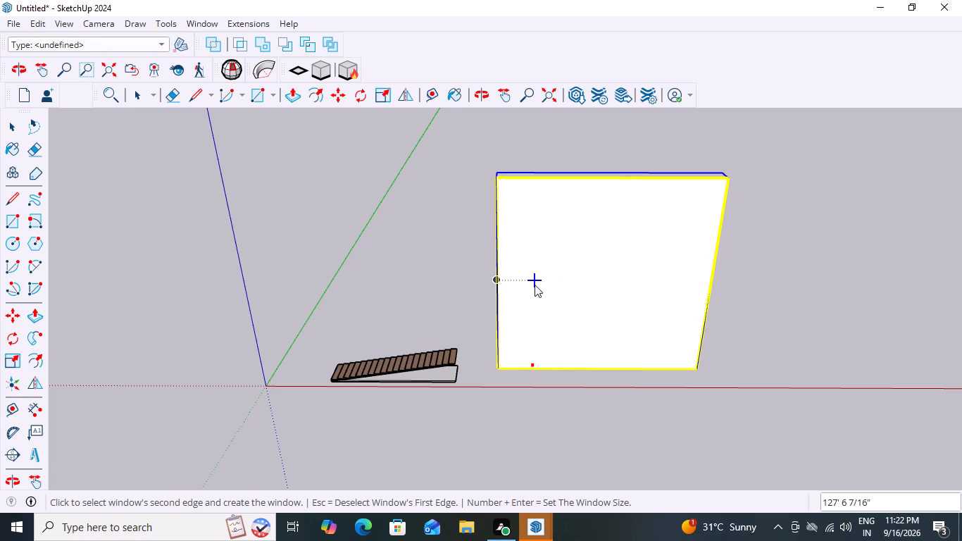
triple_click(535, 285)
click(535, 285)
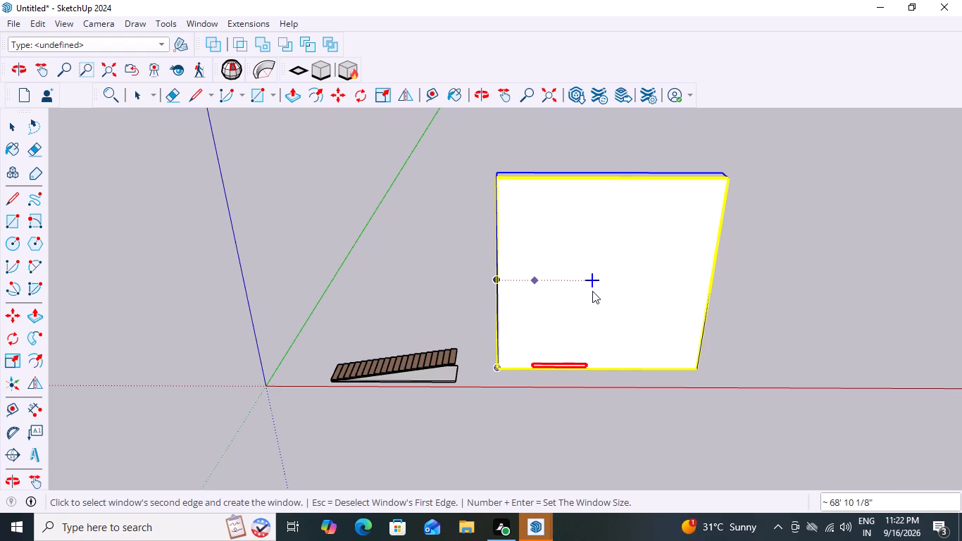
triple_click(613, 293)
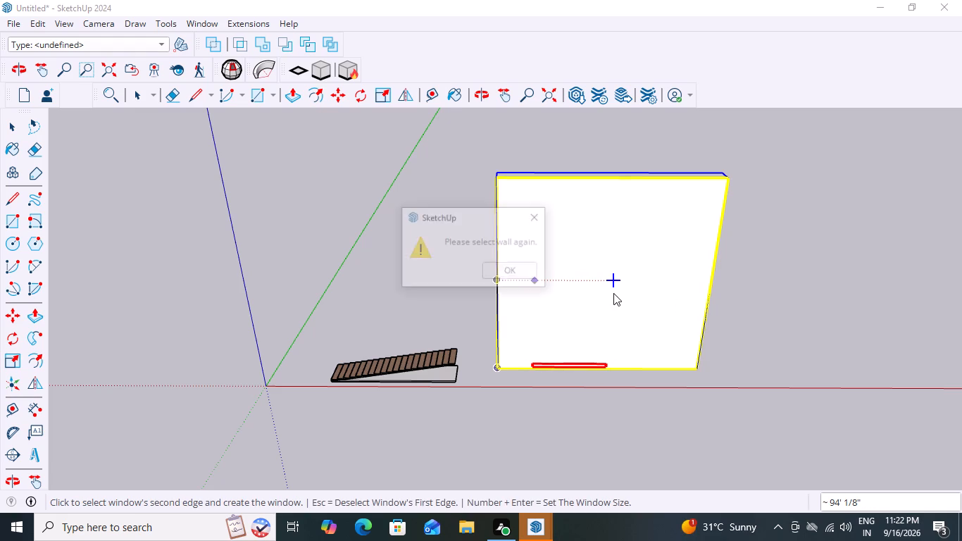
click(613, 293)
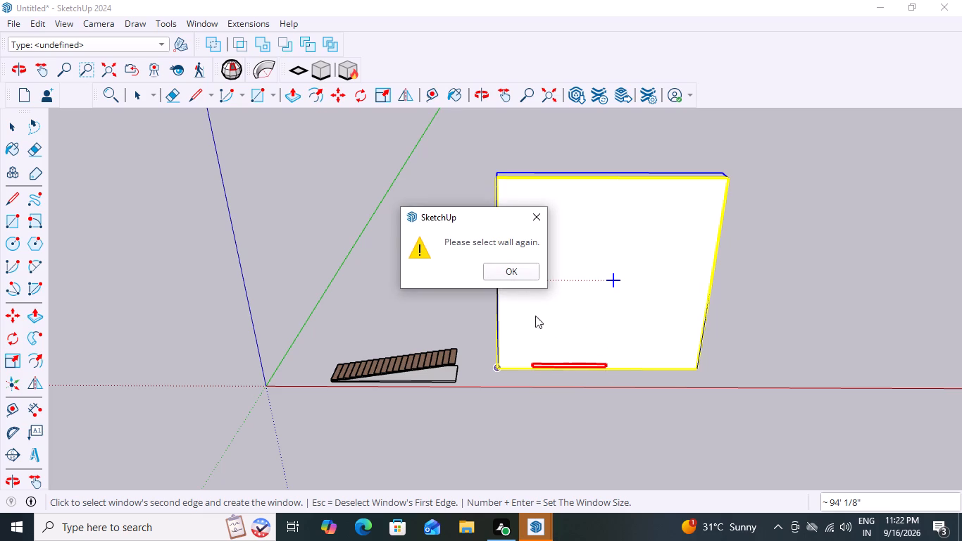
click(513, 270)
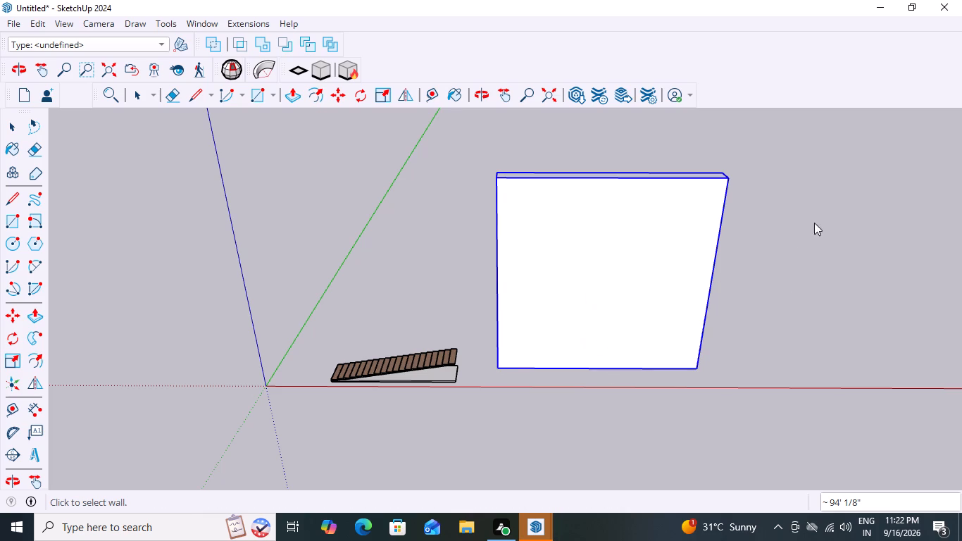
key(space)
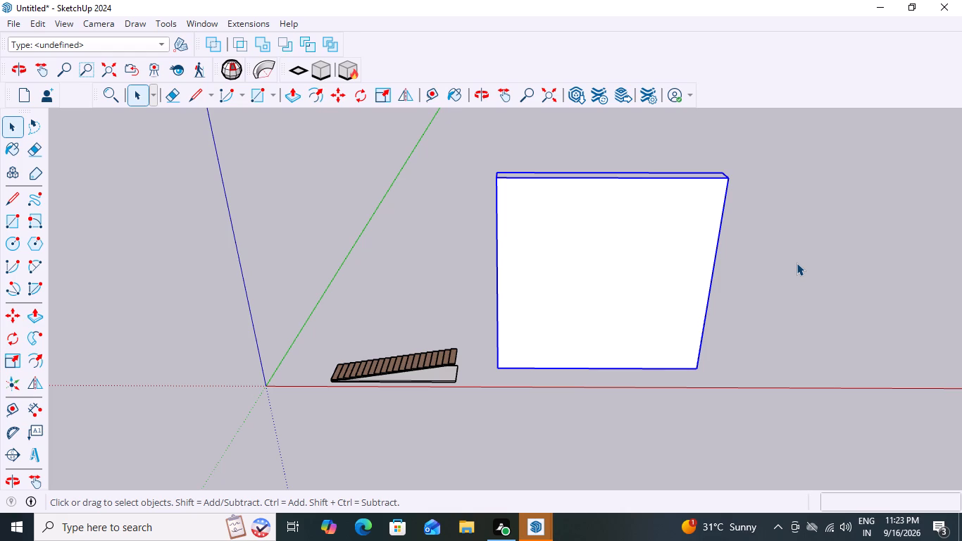
Open the wall group for editing and select its front face with its bounding edges.
scroll(672, 311, down, 5)
scroll(618, 344, up, 4)
double_click(664, 282)
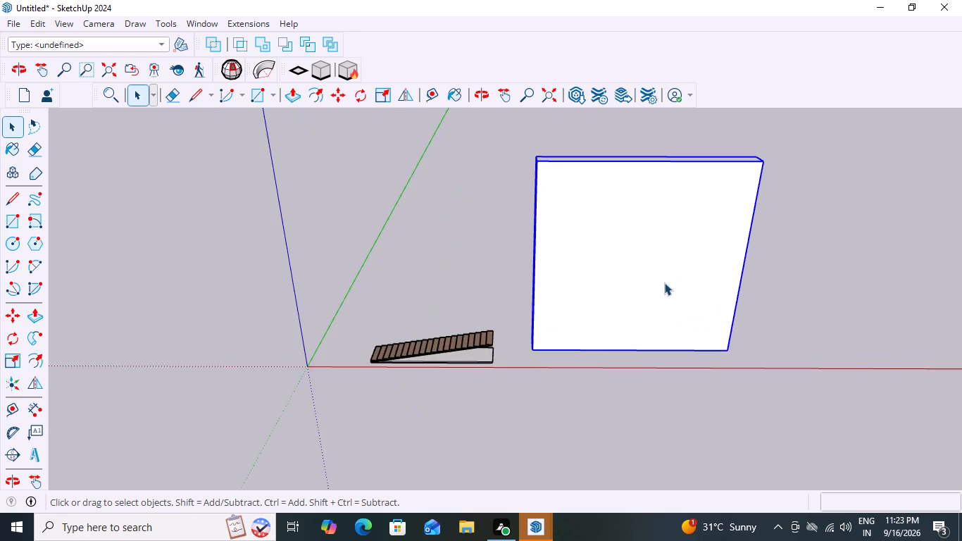
double_click(652, 270)
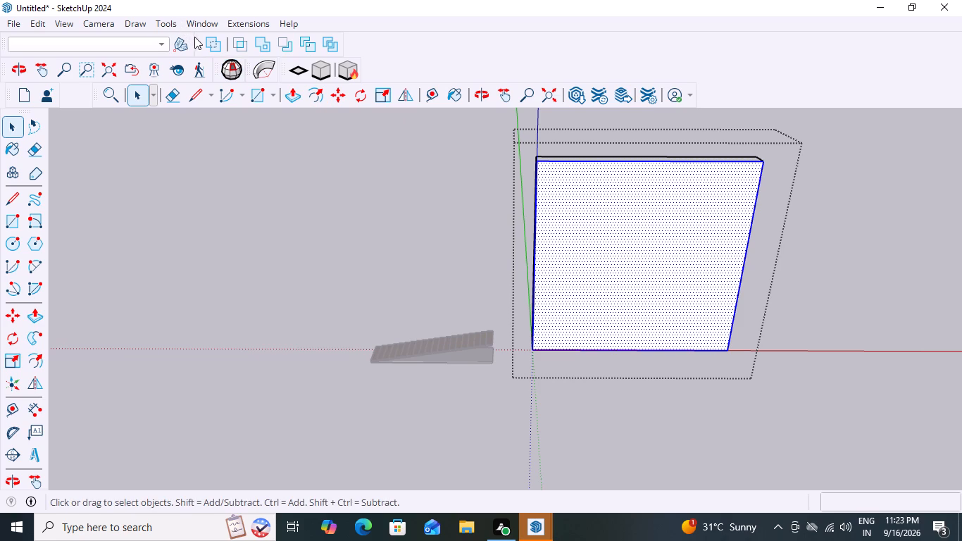
Start a Type A MajWindow with the window height set to 55" and the floor gap set to 28".
click(241, 21)
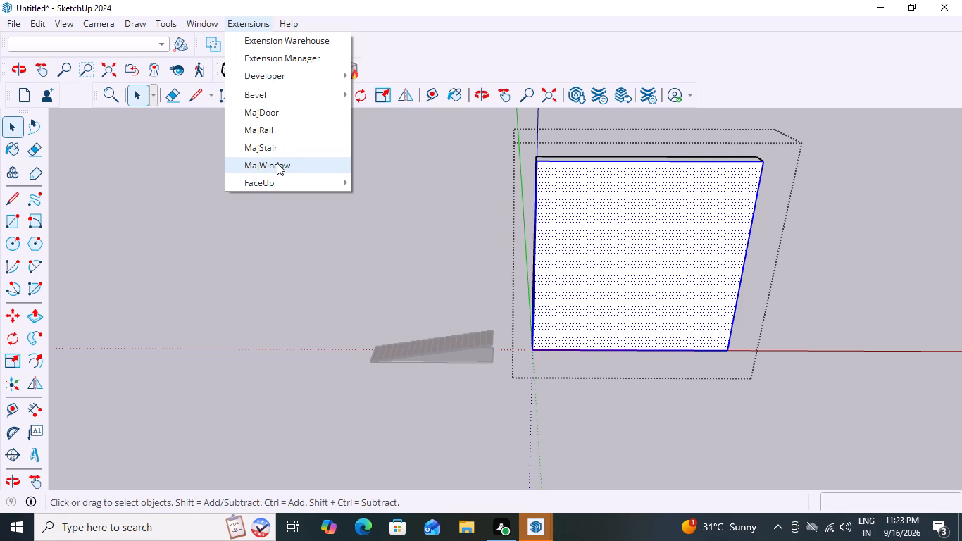
click(278, 163)
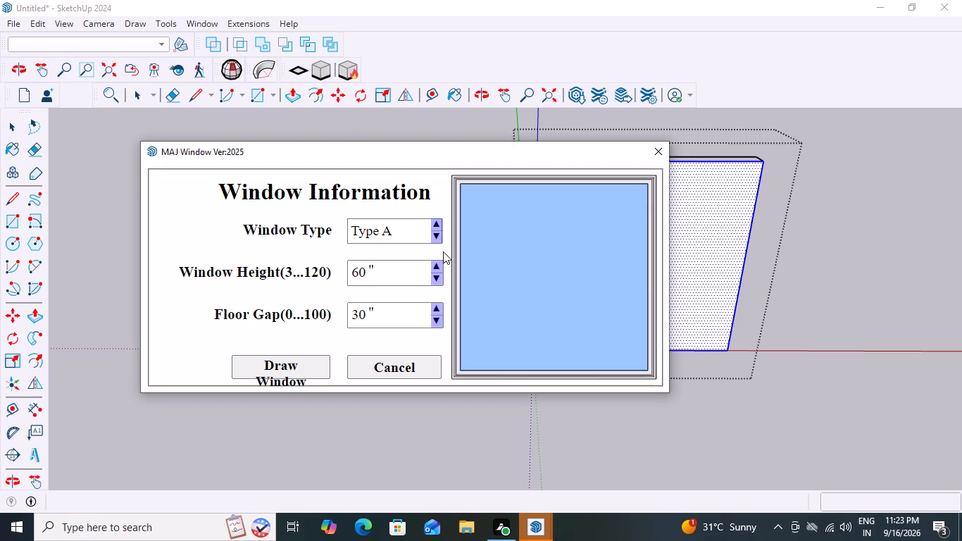
double_click(437, 276)
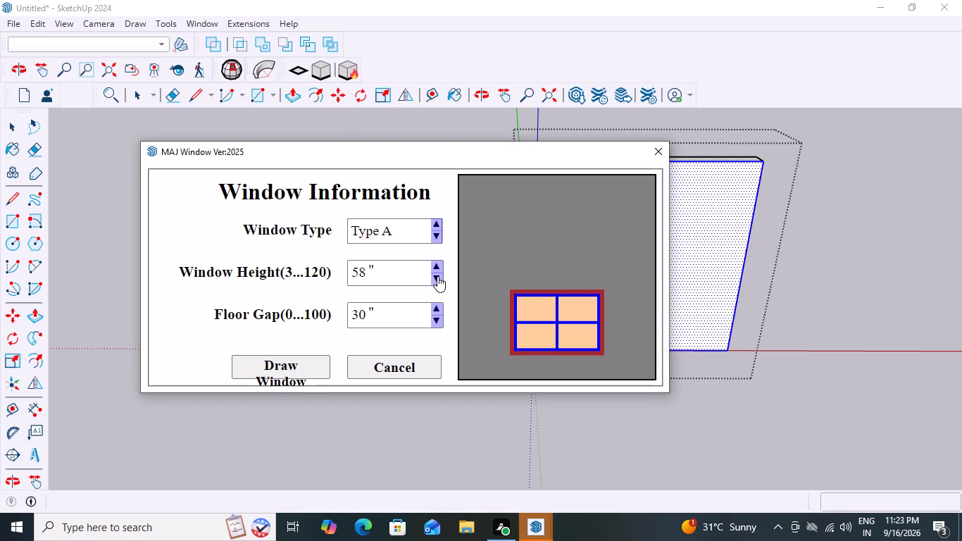
double_click(438, 317)
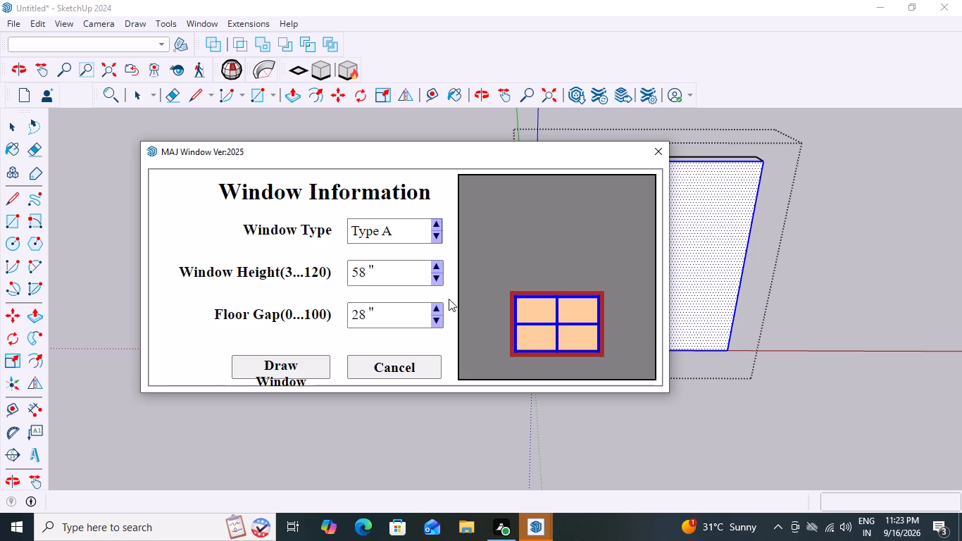
click(437, 278)
double_click(437, 278)
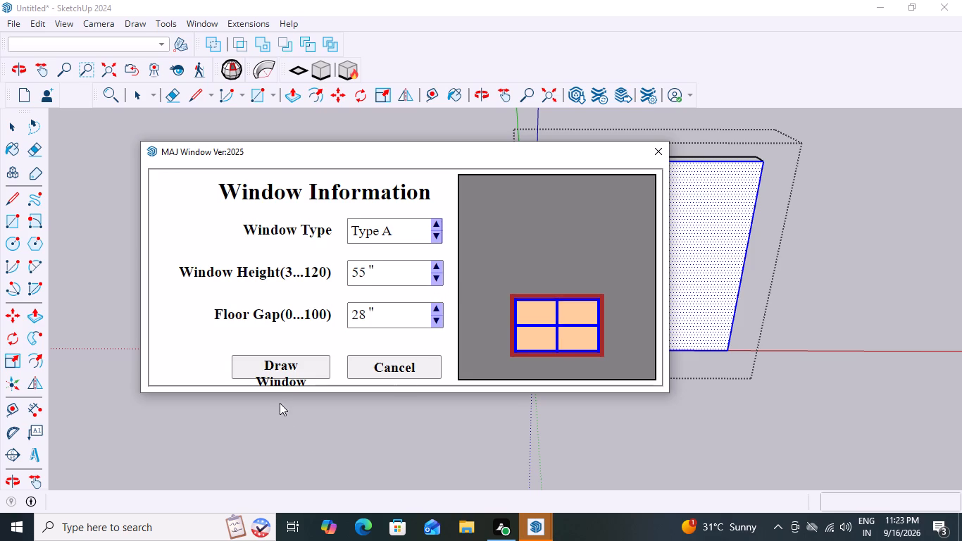
click(294, 369)
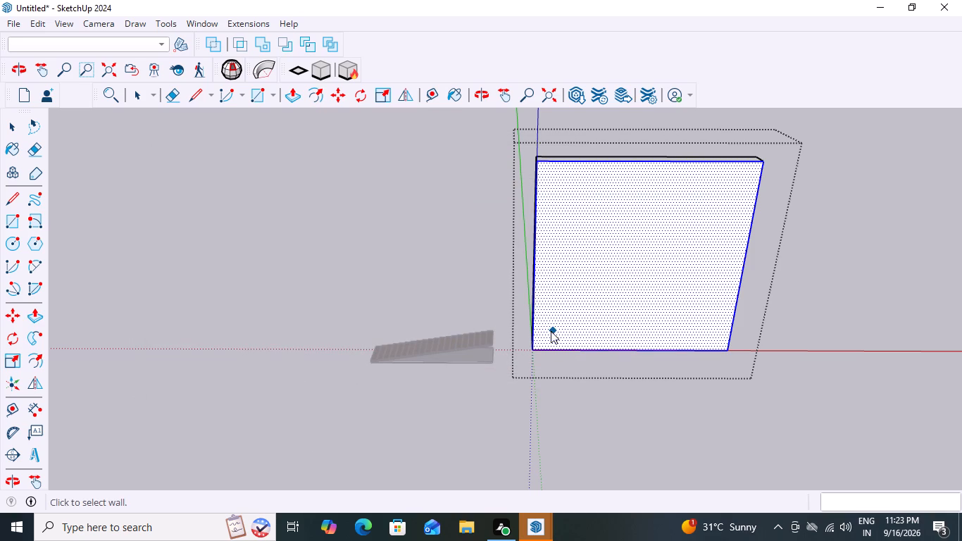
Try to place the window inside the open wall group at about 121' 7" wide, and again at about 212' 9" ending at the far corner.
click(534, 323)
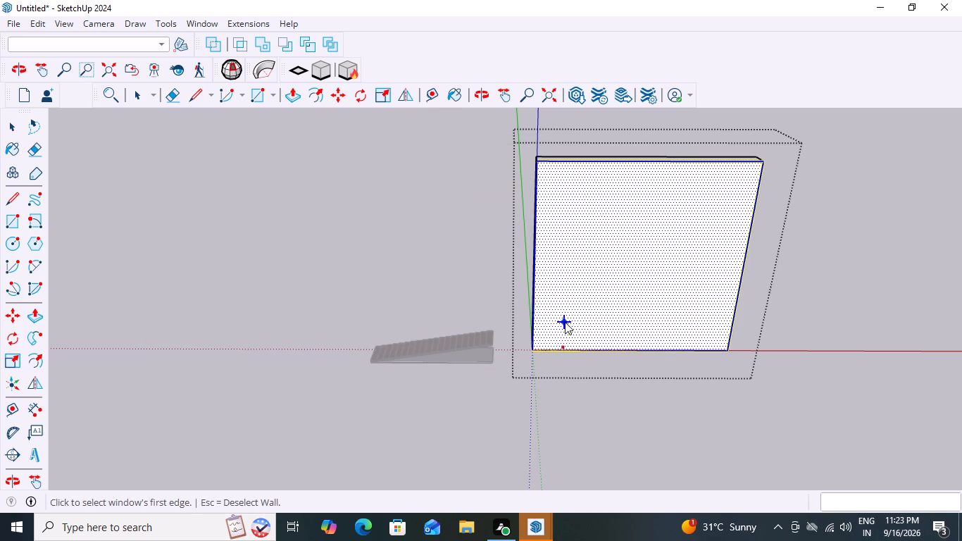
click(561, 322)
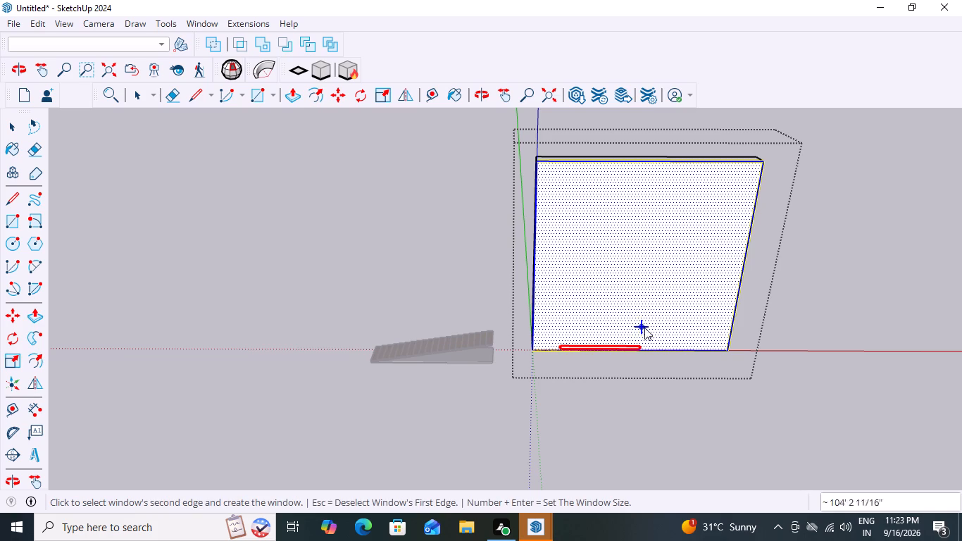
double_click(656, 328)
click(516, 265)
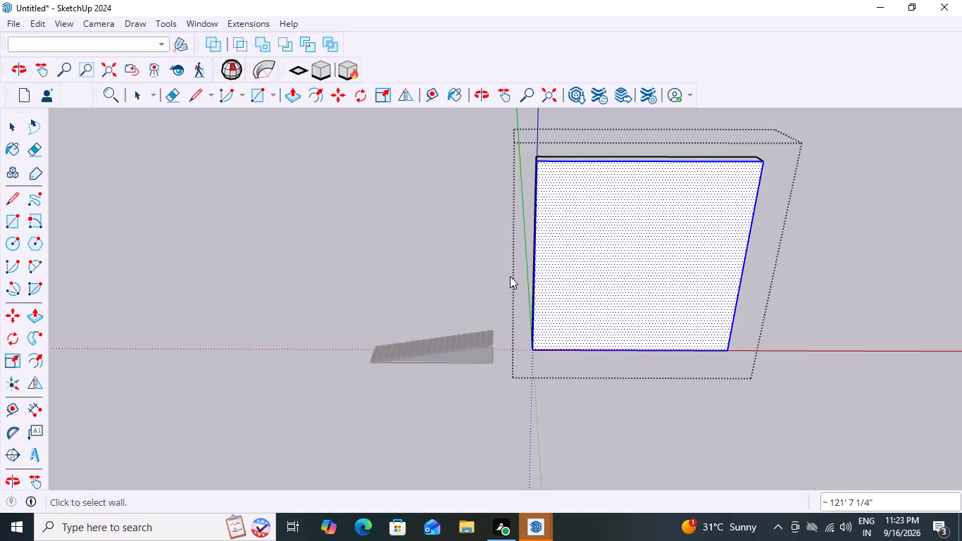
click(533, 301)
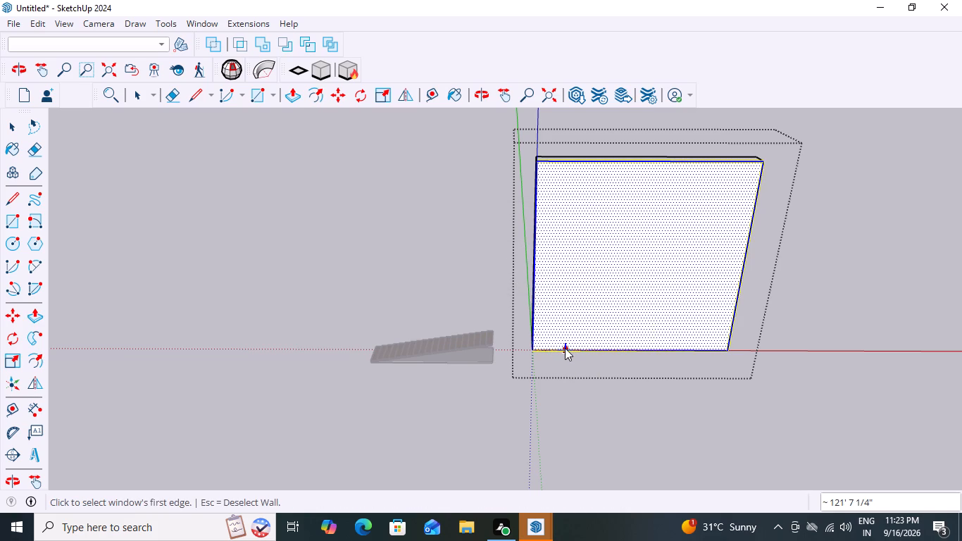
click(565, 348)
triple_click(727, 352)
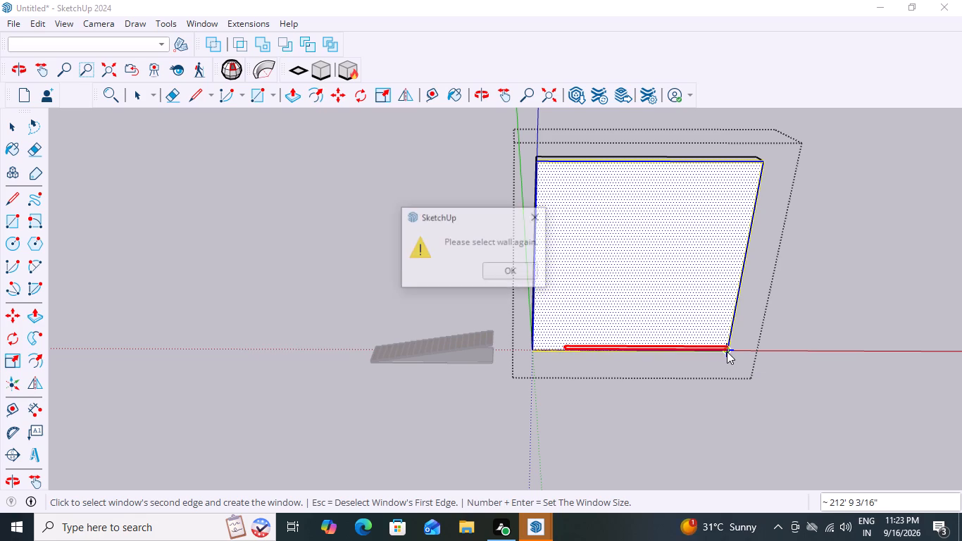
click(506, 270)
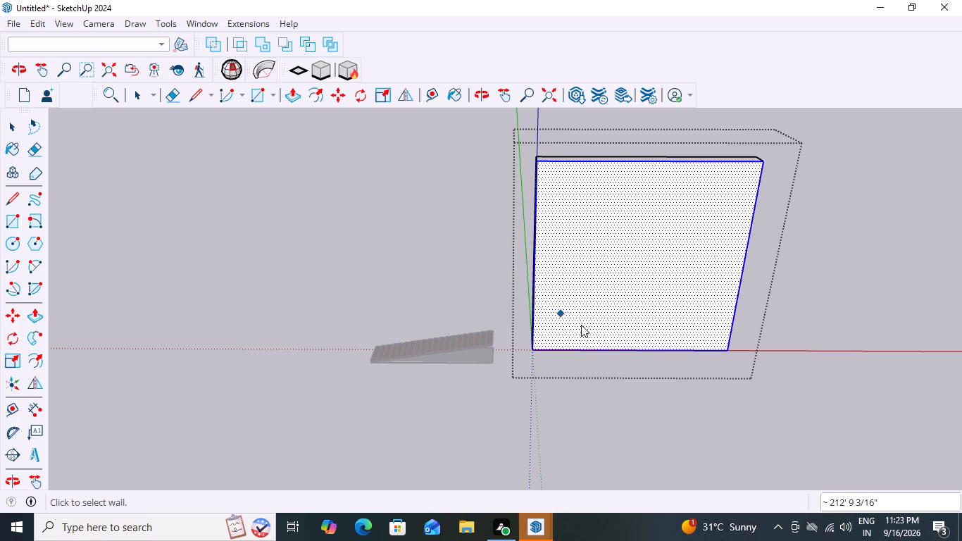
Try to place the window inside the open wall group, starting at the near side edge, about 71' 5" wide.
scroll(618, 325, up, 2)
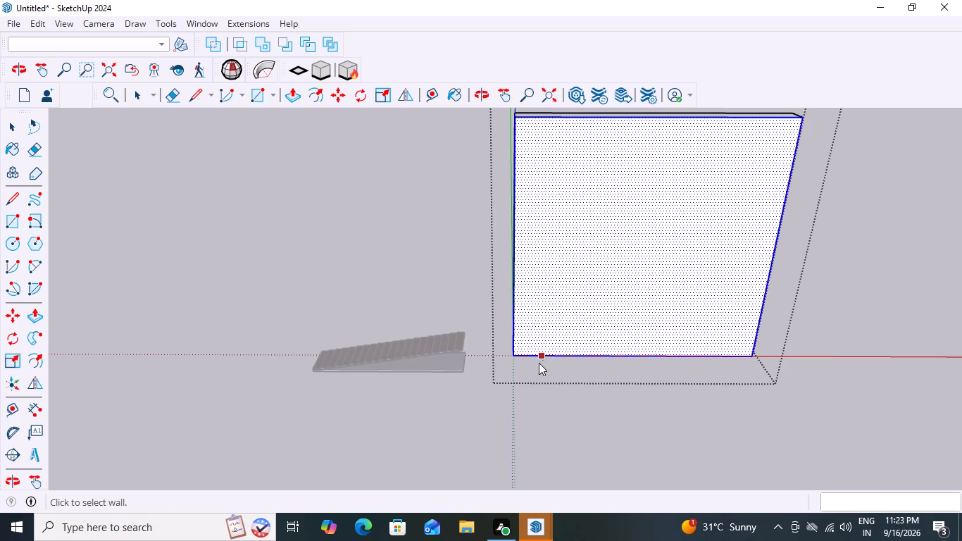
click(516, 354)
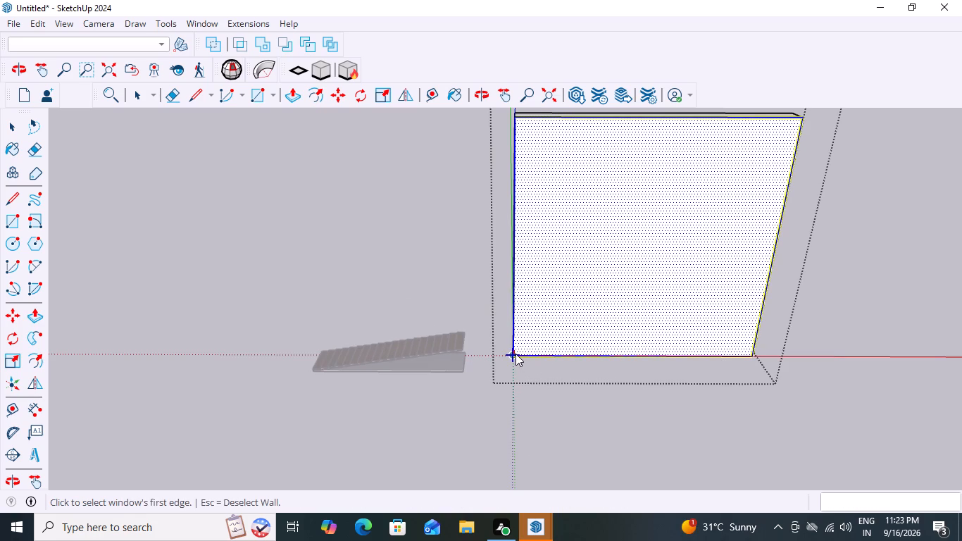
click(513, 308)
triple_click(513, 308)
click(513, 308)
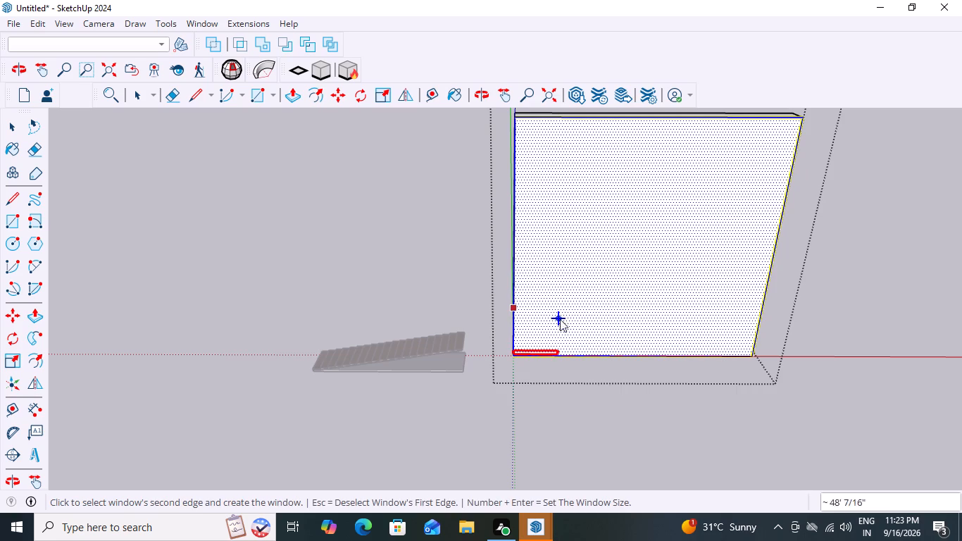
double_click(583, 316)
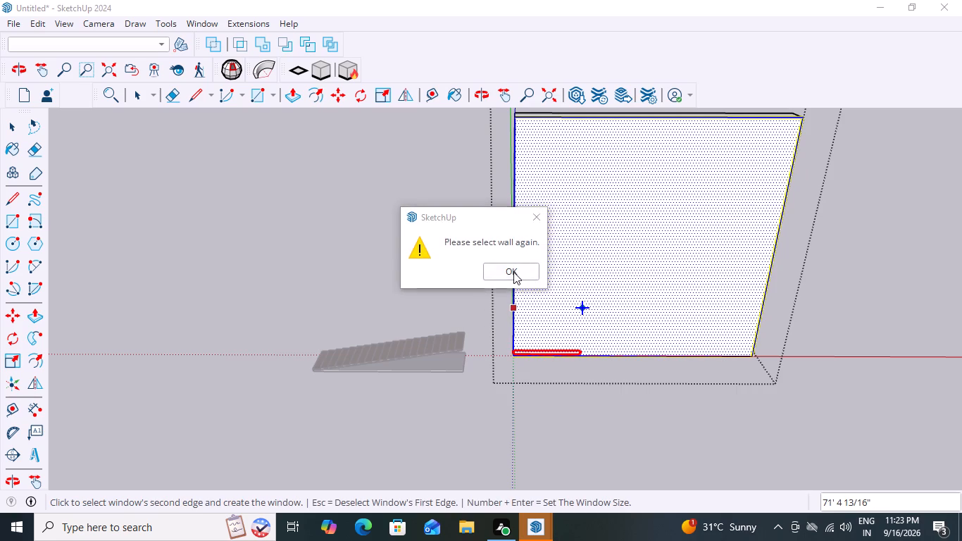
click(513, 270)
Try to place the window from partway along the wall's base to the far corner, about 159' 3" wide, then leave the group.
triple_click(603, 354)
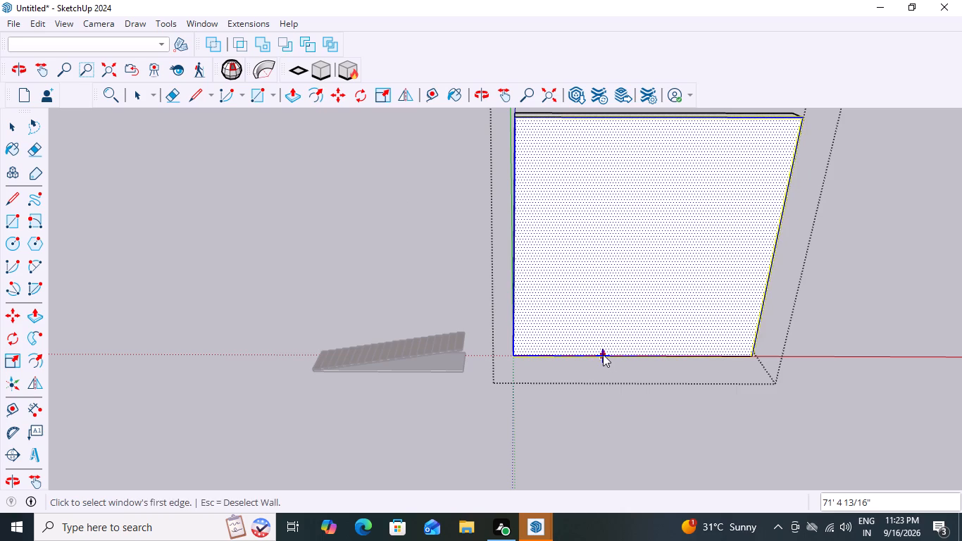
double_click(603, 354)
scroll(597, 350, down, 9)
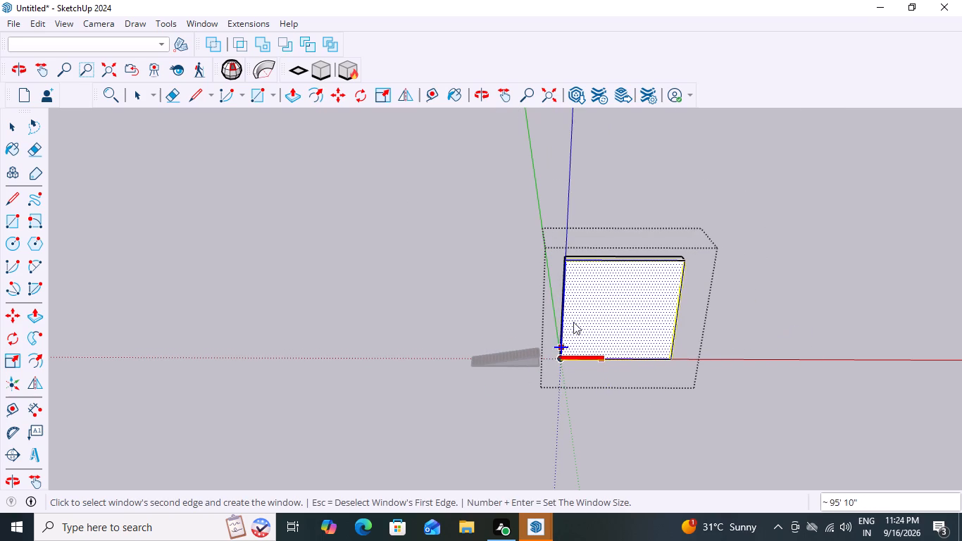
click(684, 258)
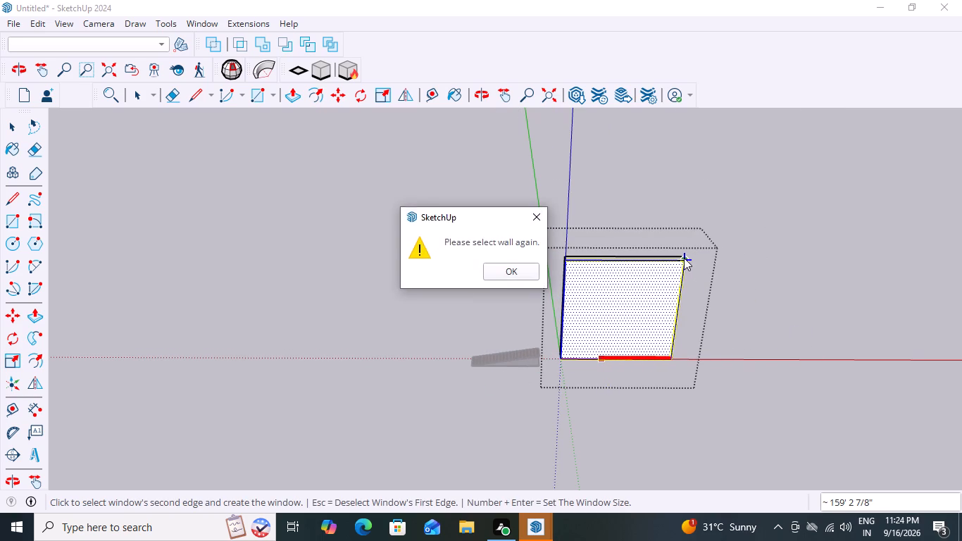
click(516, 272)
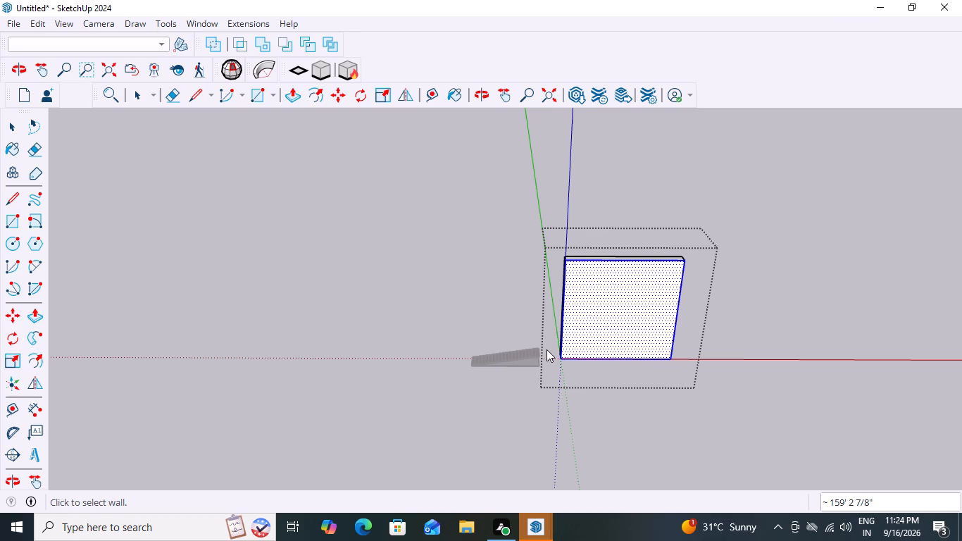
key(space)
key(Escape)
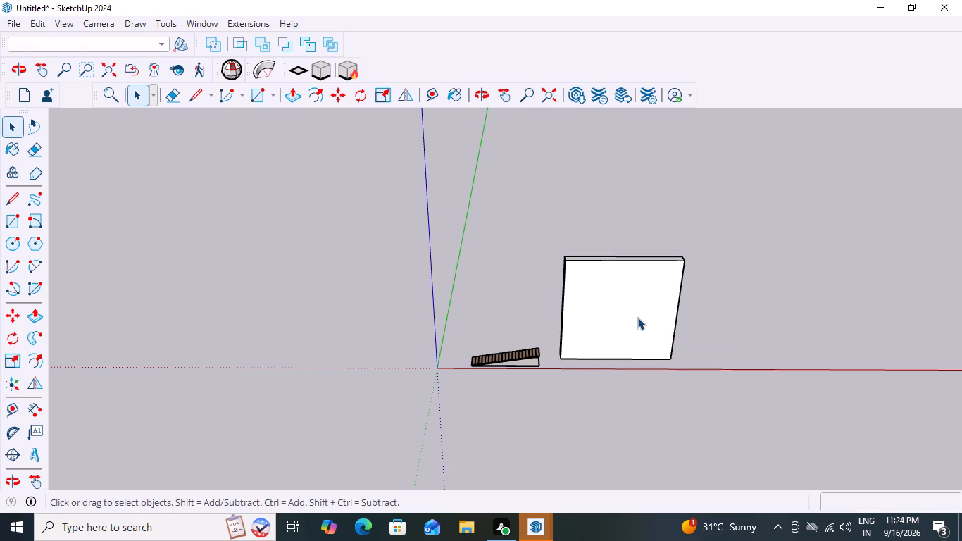
Delete the grouped wall.
click(637, 317)
key(Delete)
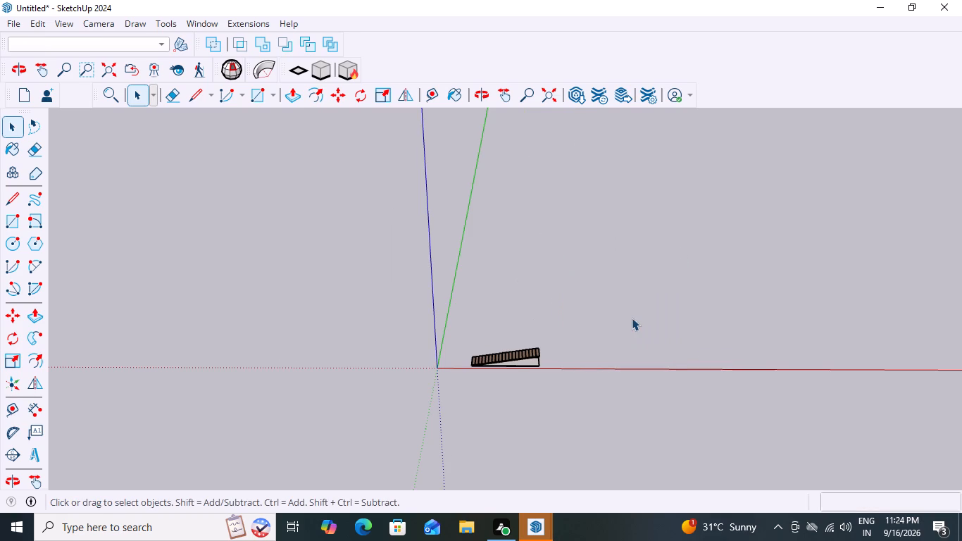
Draw a long, narrow ground rectangle of about 532' 8" by 51' 8" beyond the staircase, near the red axis.
scroll(463, 419, up, 3)
scroll(583, 359, up, 8)
scroll(606, 296, down, 5)
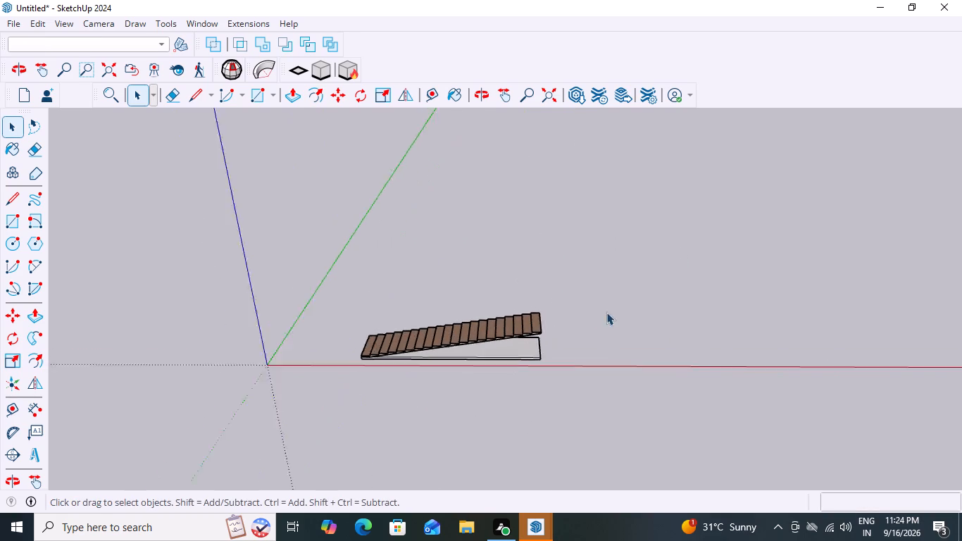
scroll(602, 328, down, 20)
scroll(852, 278, up, 3)
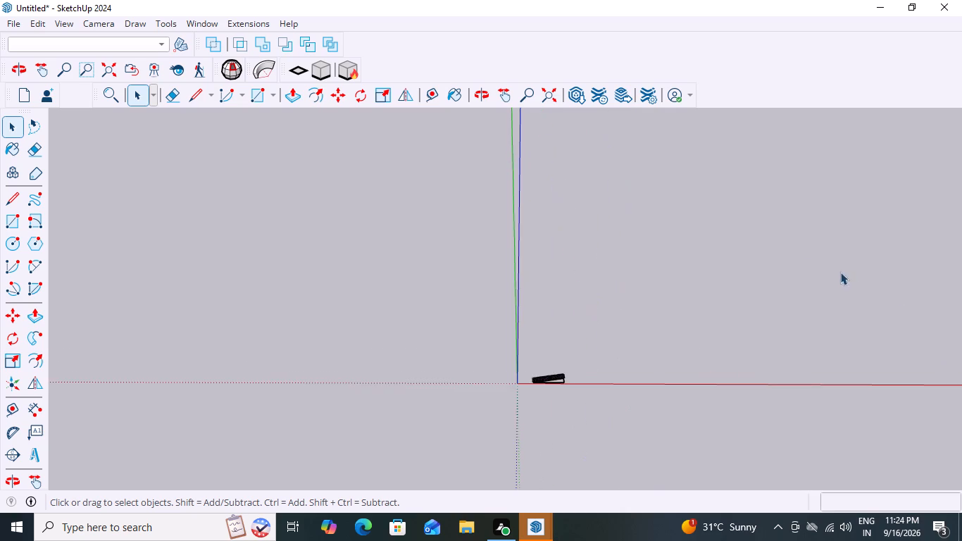
scroll(840, 272, up, 1)
scroll(662, 391, up, 4)
scroll(601, 362, up, 3)
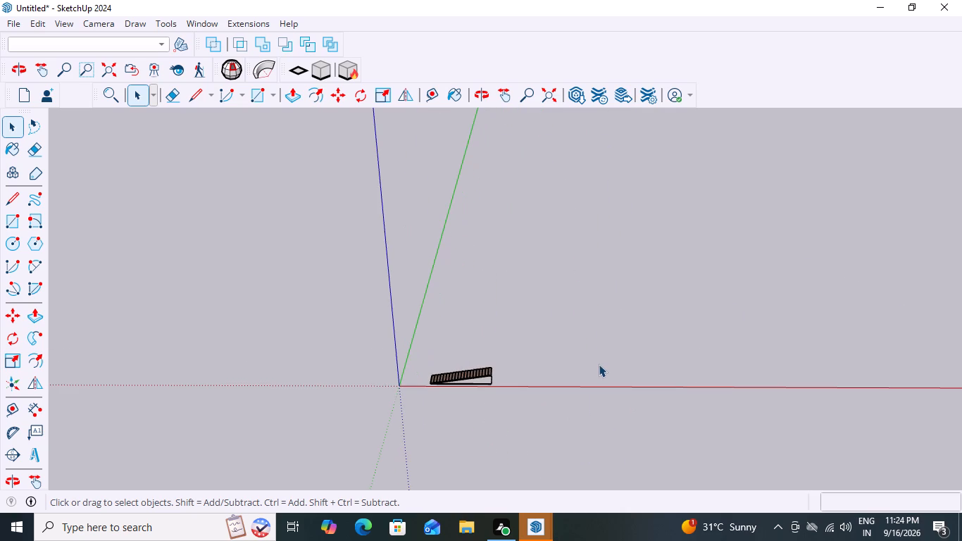
key(space)
key(r)
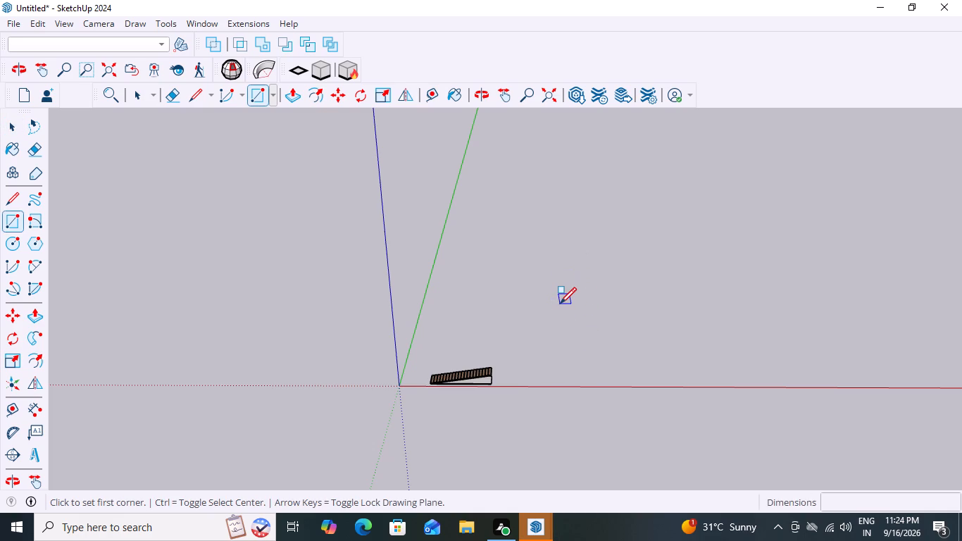
click(546, 361)
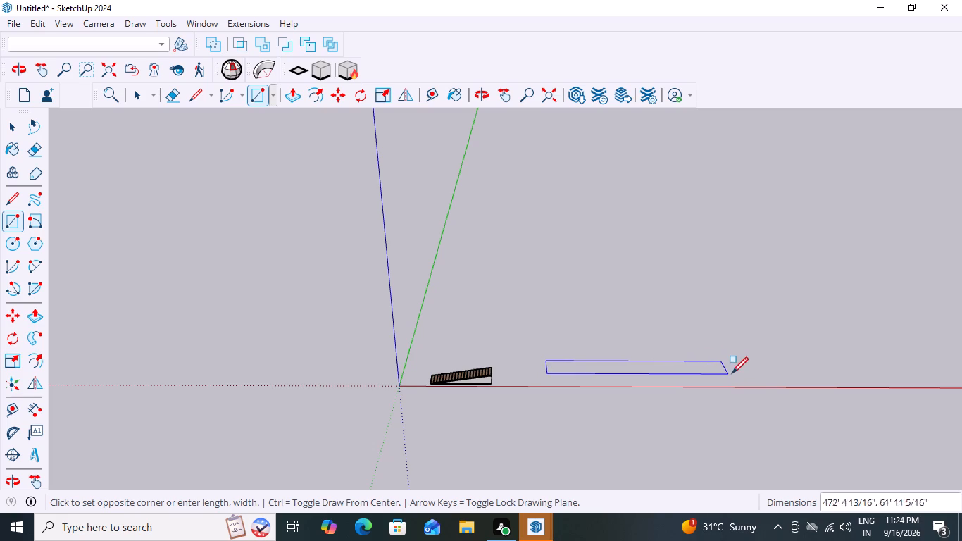
click(751, 372)
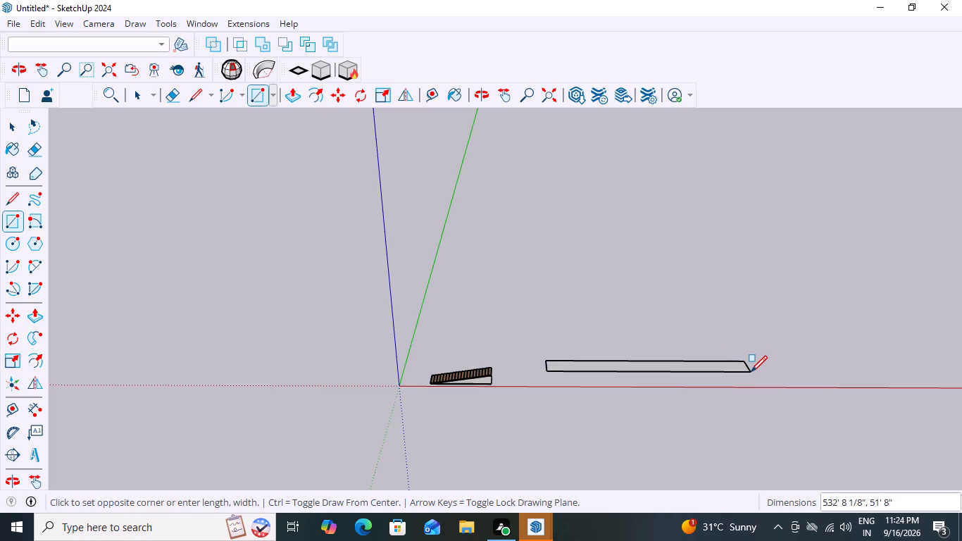
Push/Pull the rectangle upward about 565' 8" to form a new wall.
key(space)
key(p)
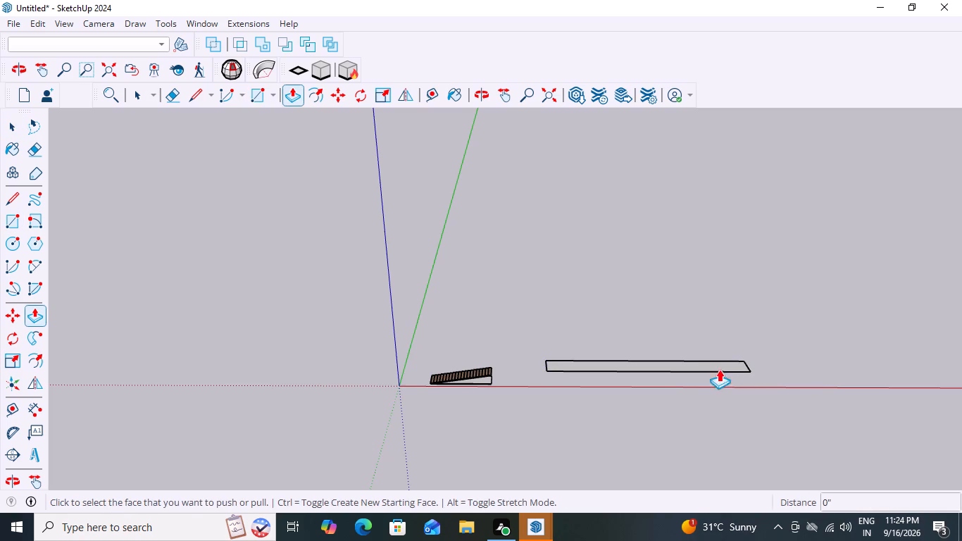
click(697, 366)
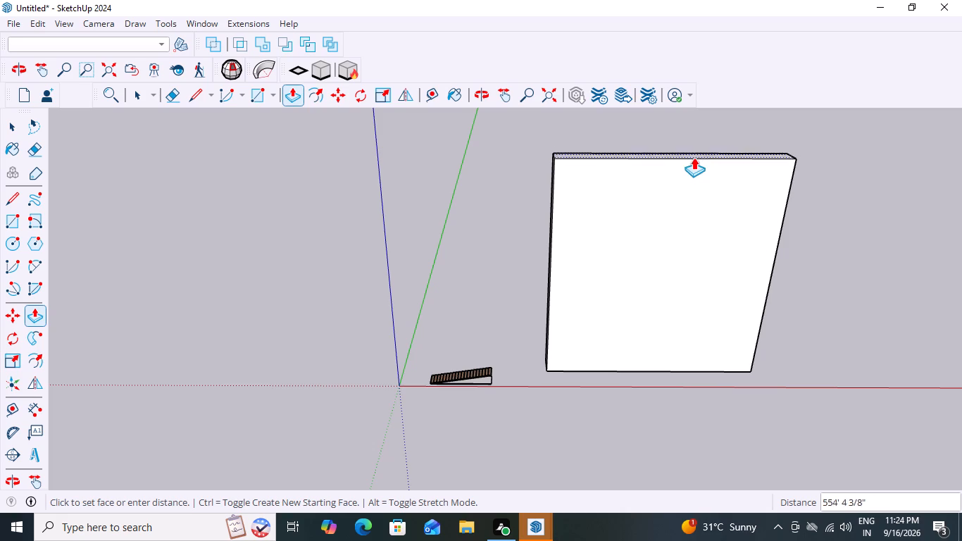
click(695, 150)
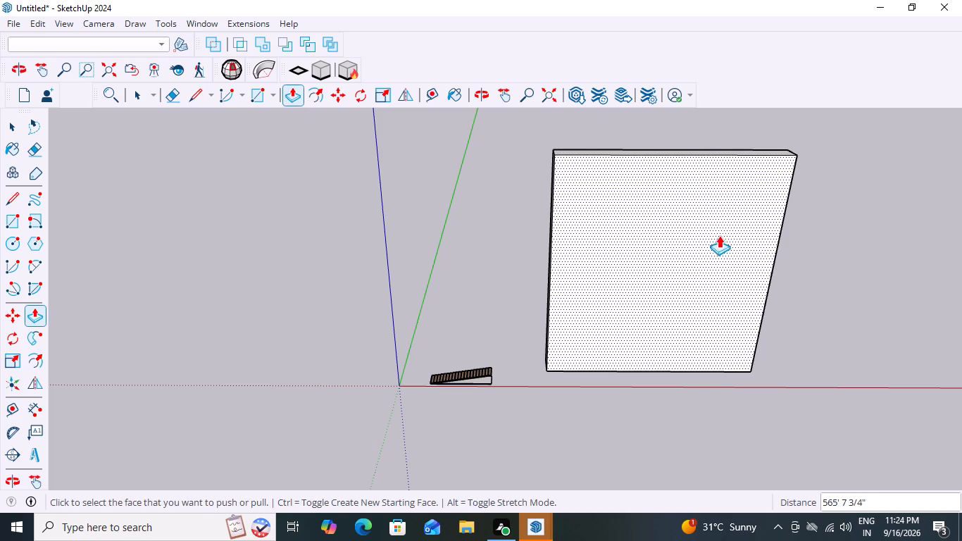
key(space)
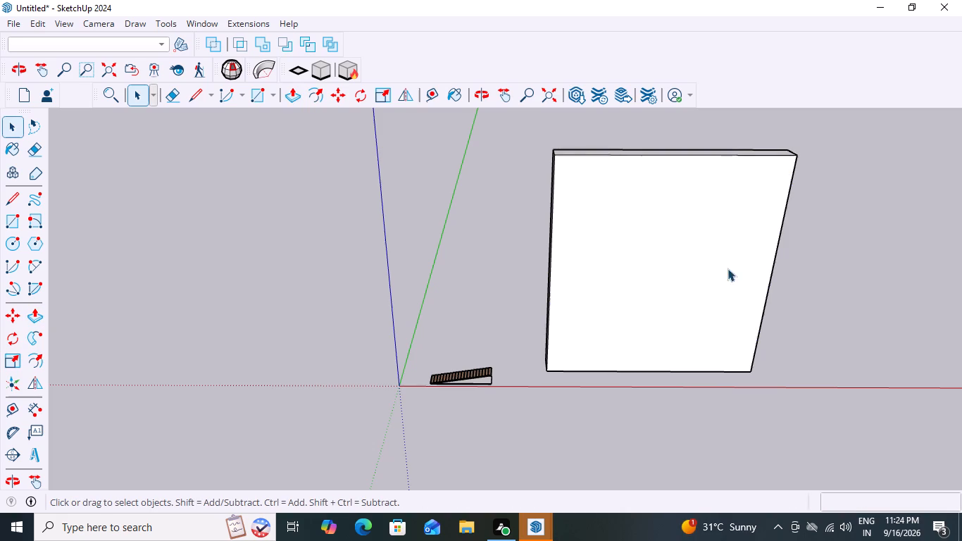
Select all of the new wall's connected geometry and make it a group.
triple_click(605, 256)
double_click(605, 256)
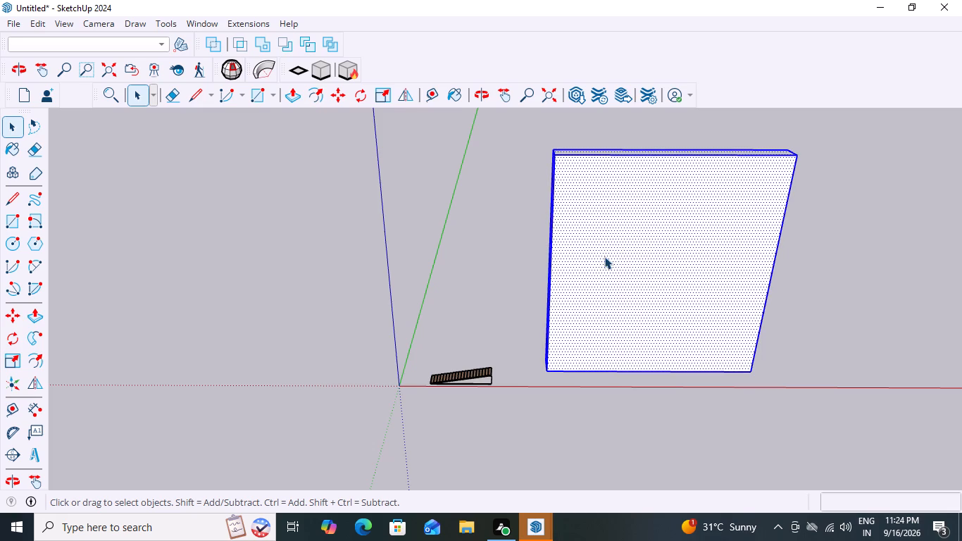
right_click(604, 256)
click(646, 390)
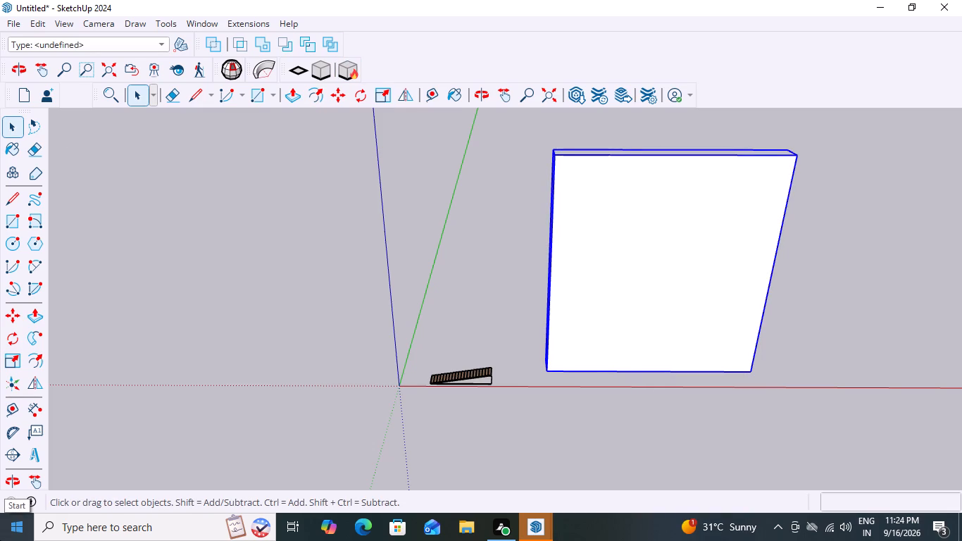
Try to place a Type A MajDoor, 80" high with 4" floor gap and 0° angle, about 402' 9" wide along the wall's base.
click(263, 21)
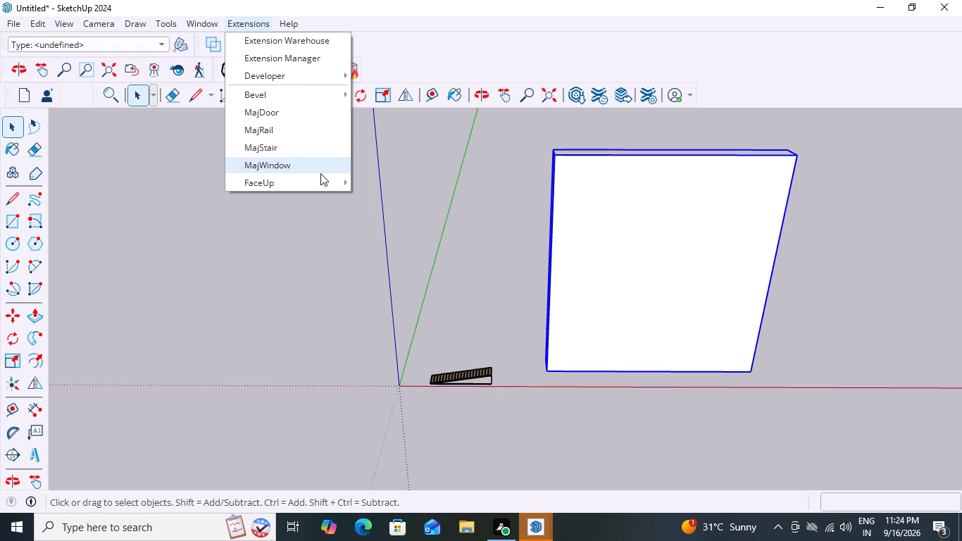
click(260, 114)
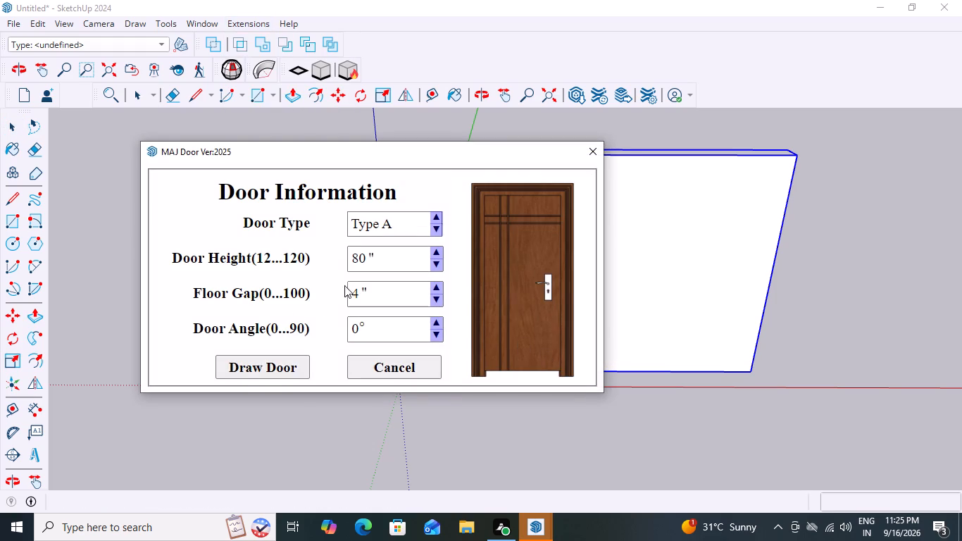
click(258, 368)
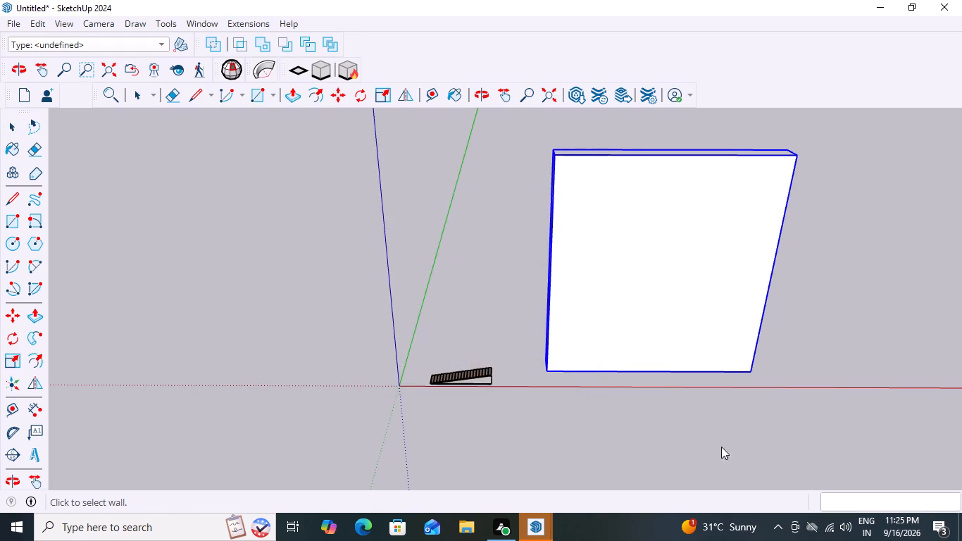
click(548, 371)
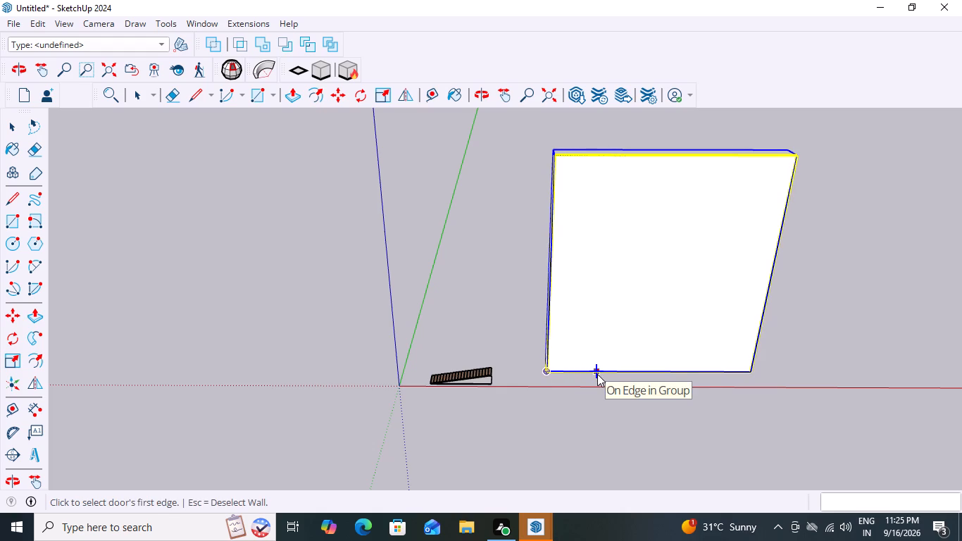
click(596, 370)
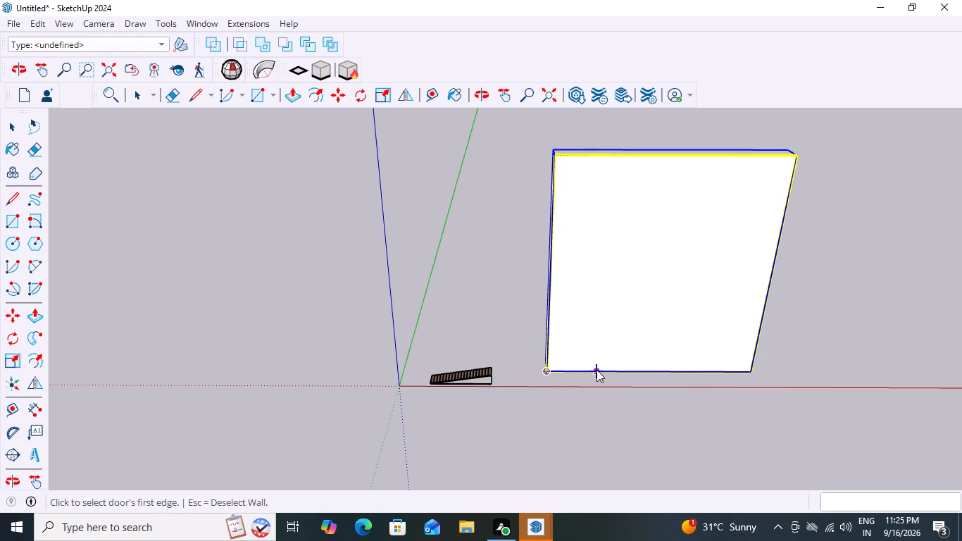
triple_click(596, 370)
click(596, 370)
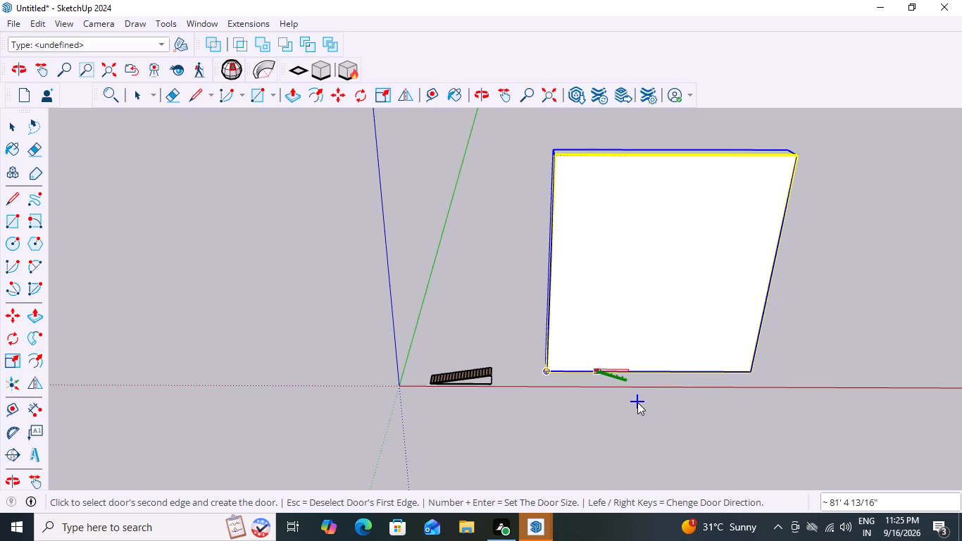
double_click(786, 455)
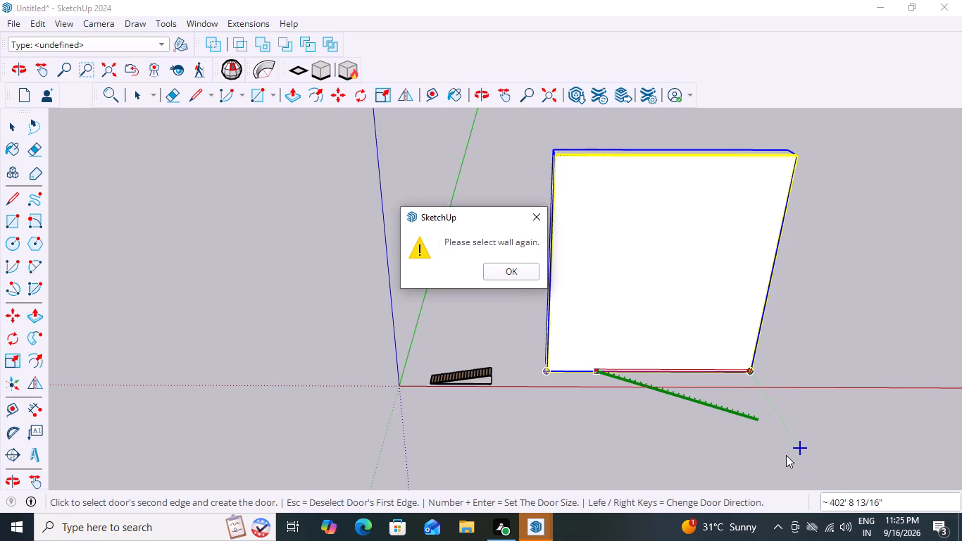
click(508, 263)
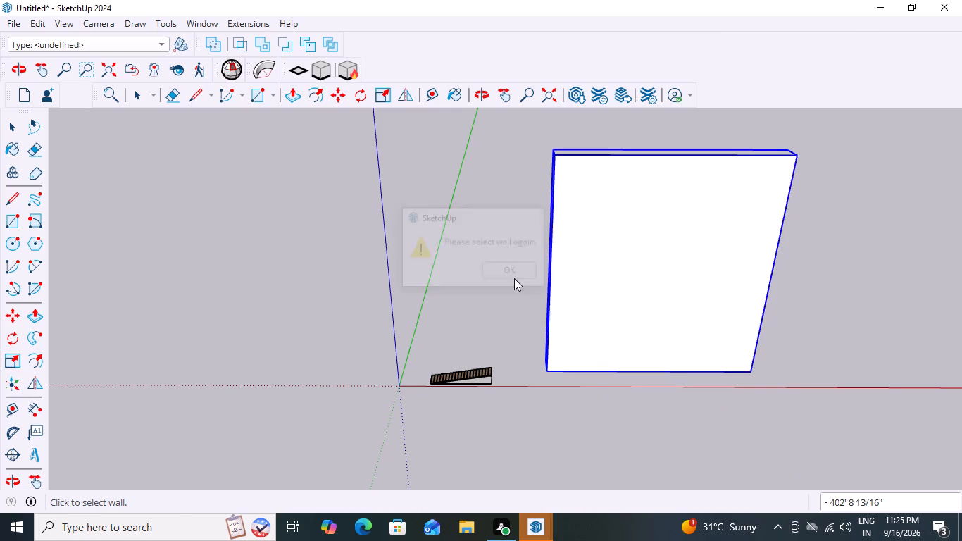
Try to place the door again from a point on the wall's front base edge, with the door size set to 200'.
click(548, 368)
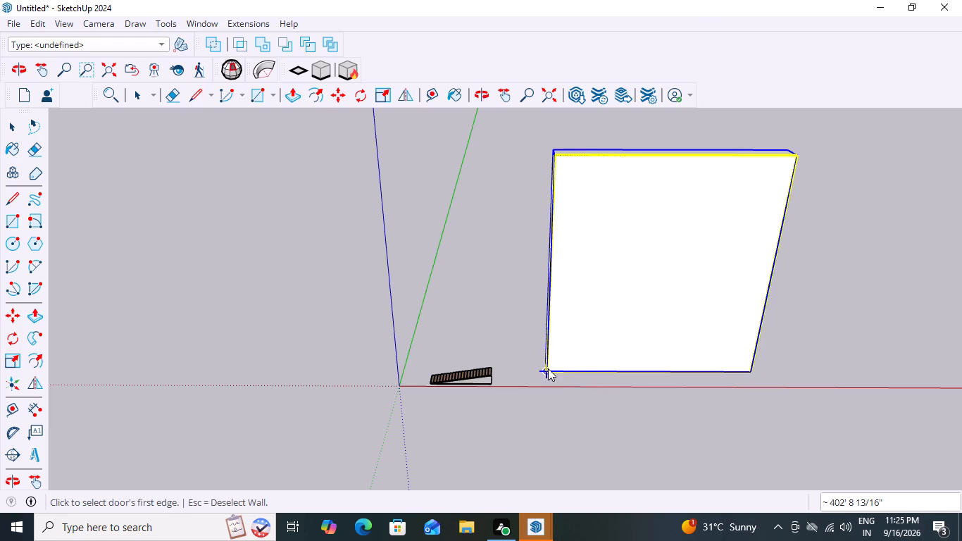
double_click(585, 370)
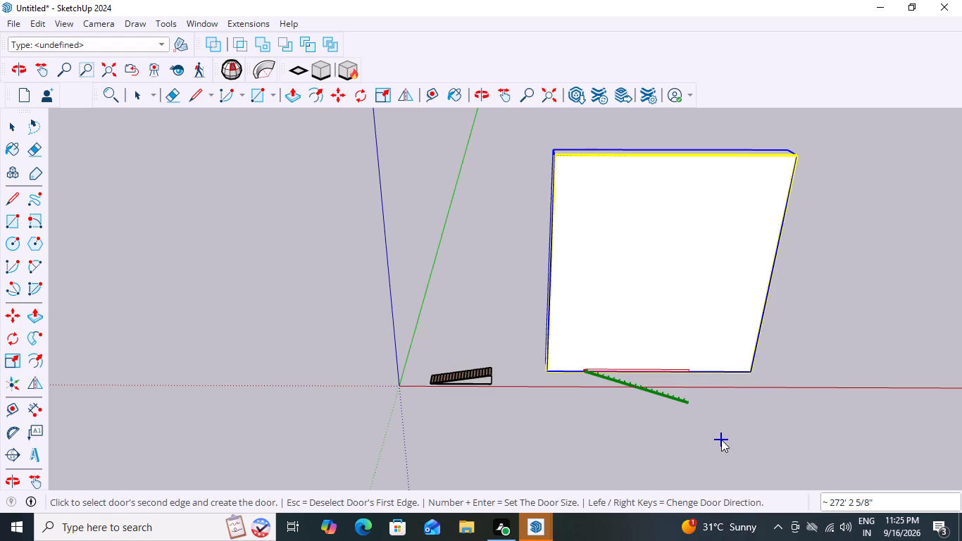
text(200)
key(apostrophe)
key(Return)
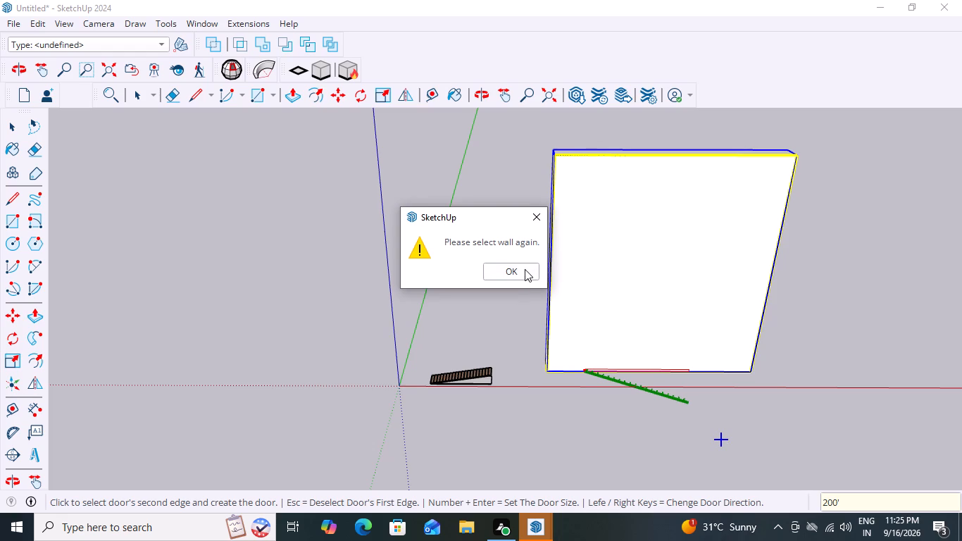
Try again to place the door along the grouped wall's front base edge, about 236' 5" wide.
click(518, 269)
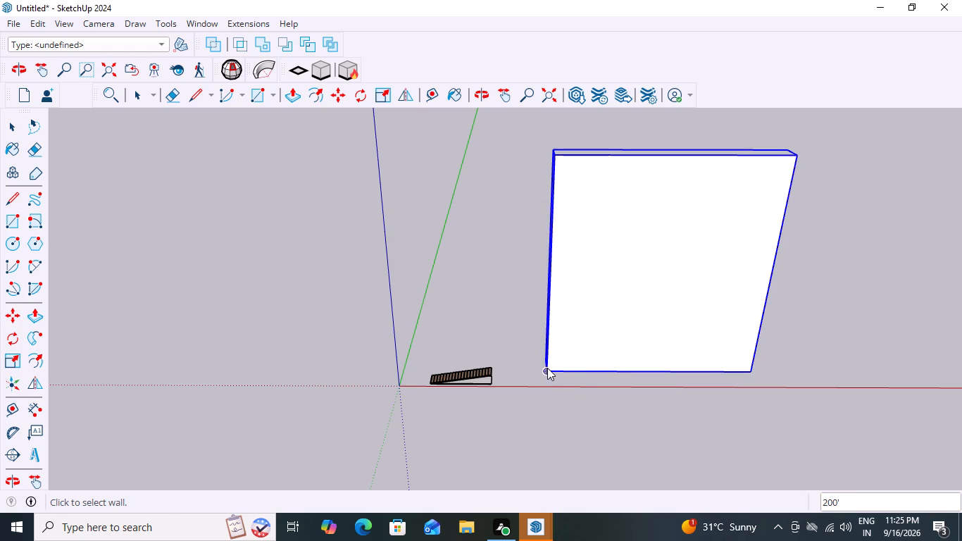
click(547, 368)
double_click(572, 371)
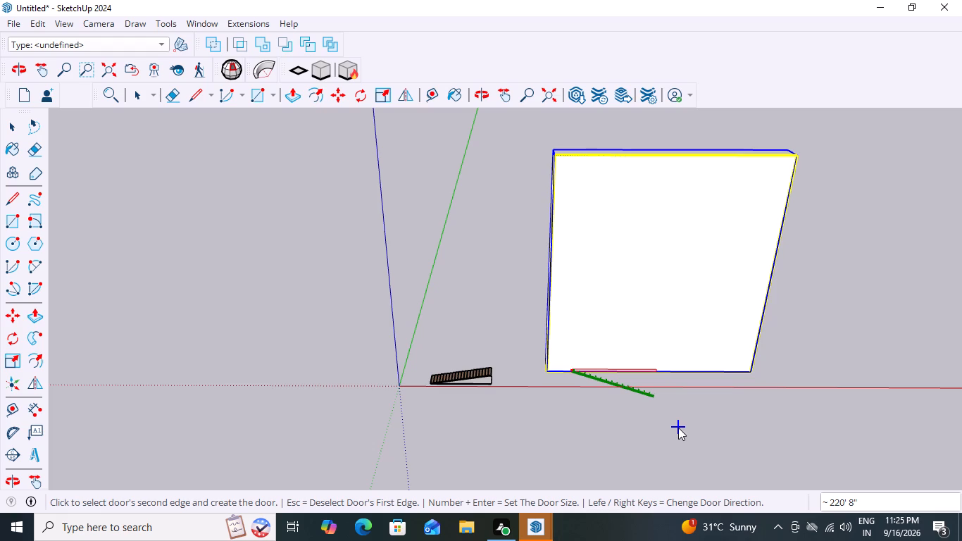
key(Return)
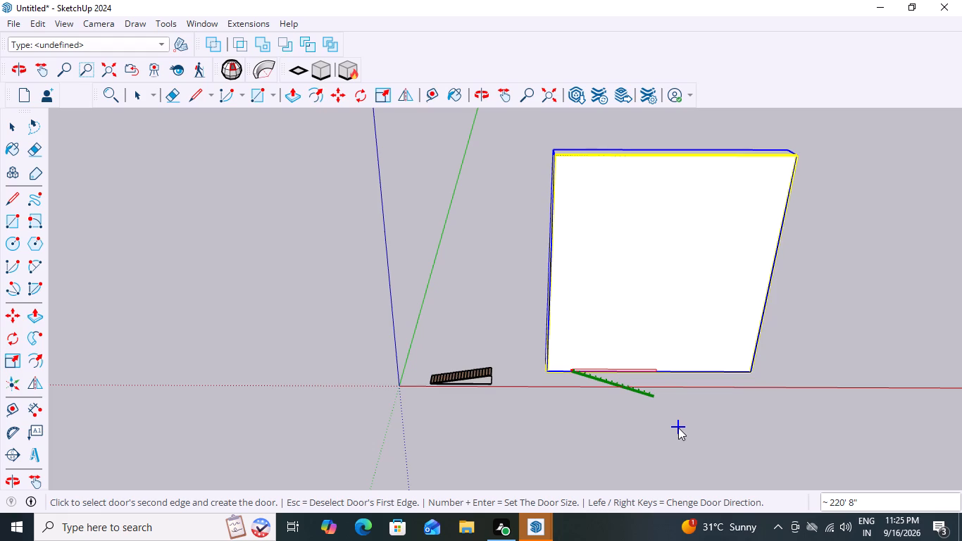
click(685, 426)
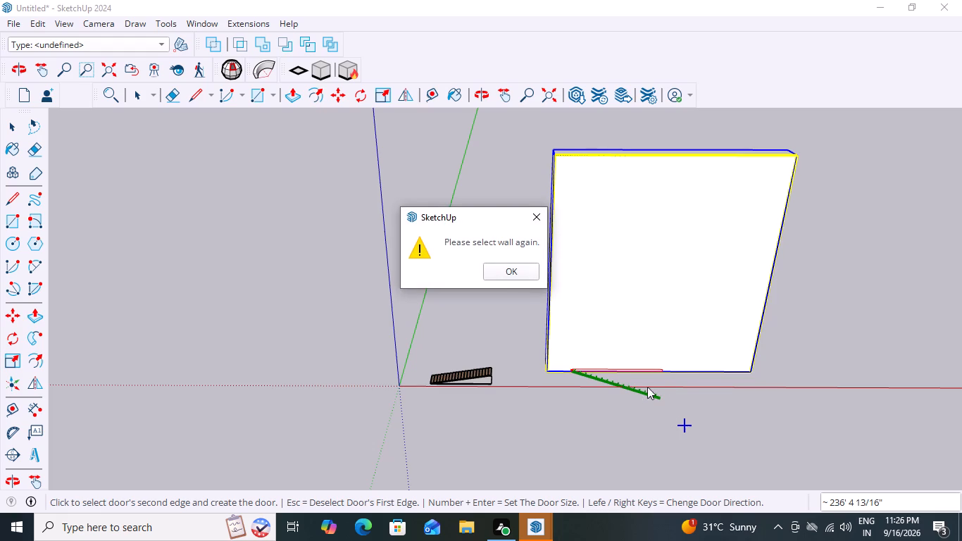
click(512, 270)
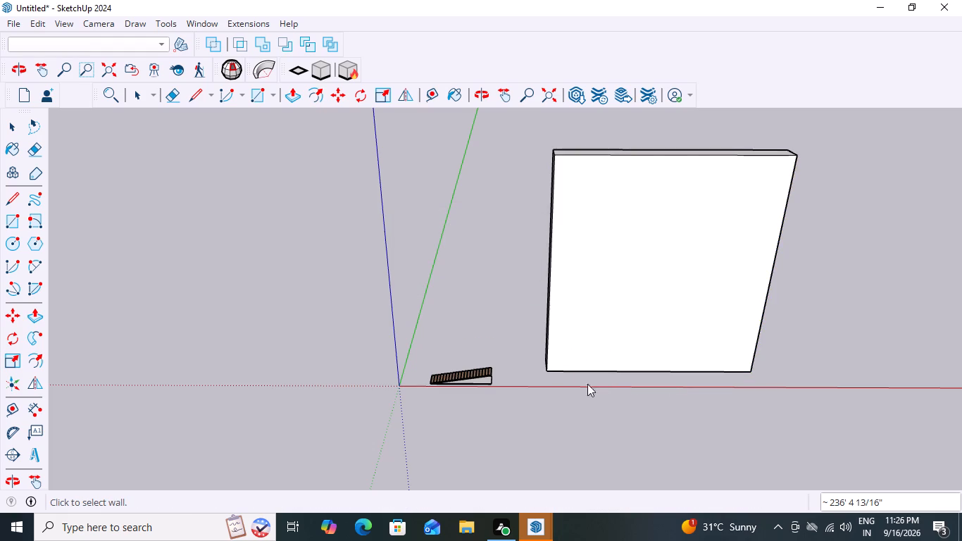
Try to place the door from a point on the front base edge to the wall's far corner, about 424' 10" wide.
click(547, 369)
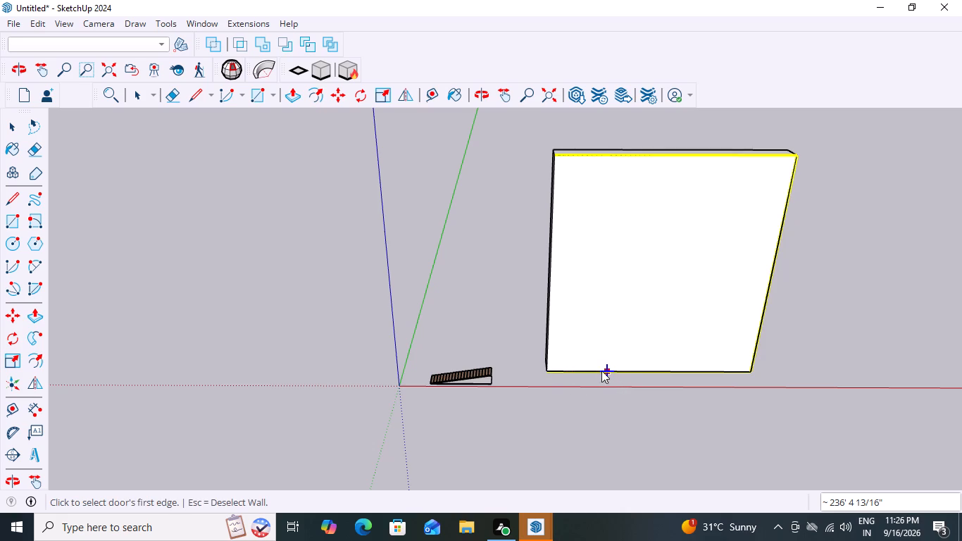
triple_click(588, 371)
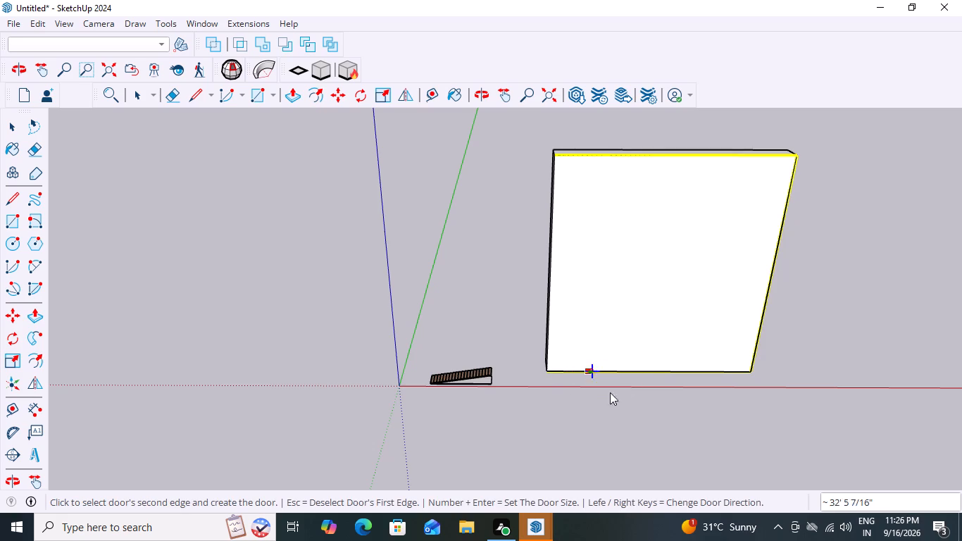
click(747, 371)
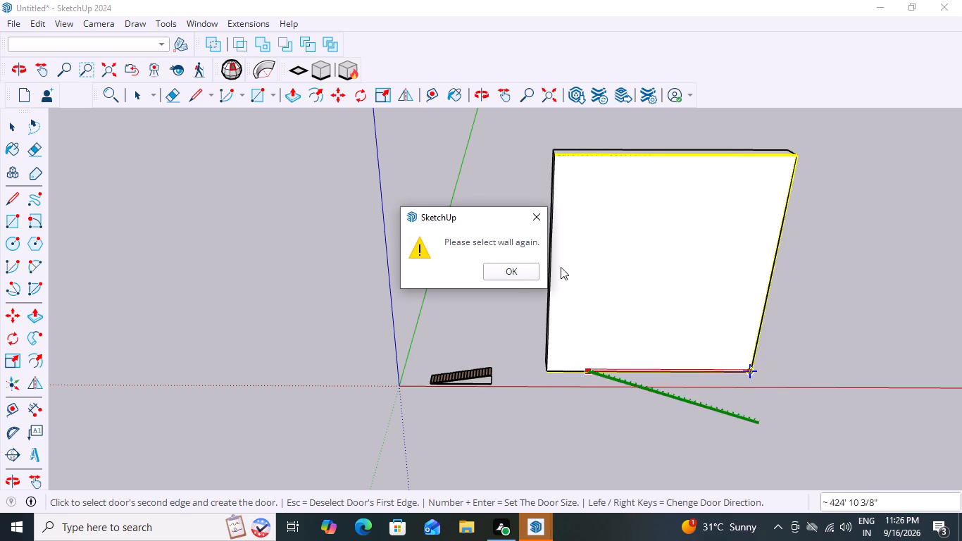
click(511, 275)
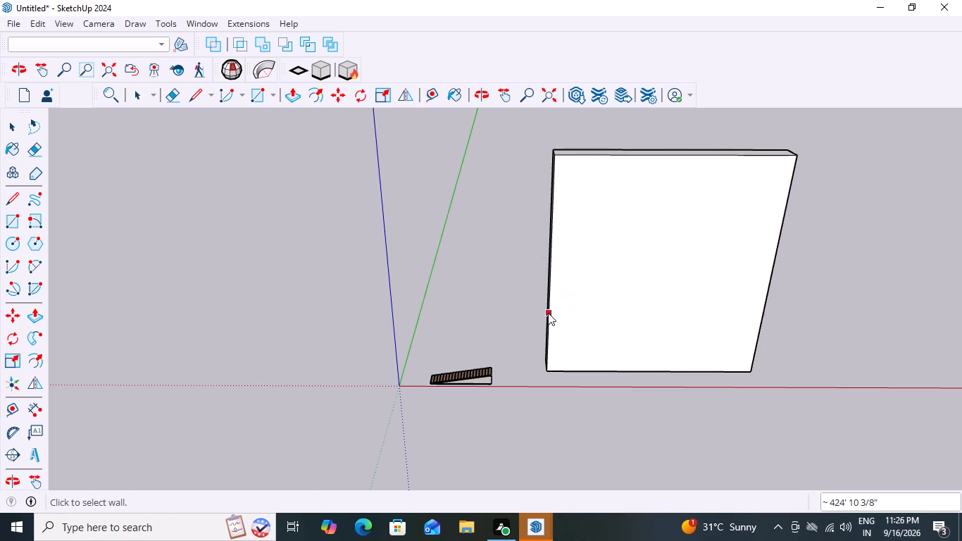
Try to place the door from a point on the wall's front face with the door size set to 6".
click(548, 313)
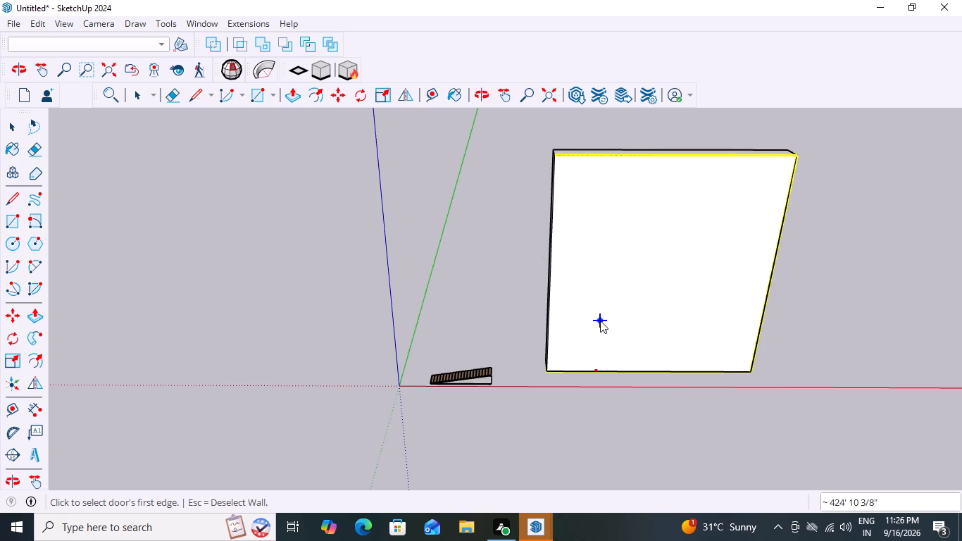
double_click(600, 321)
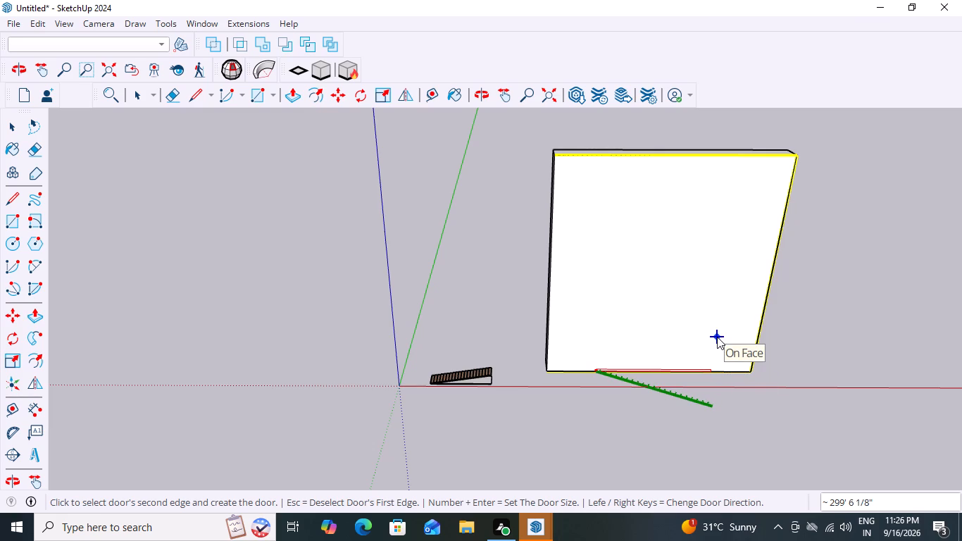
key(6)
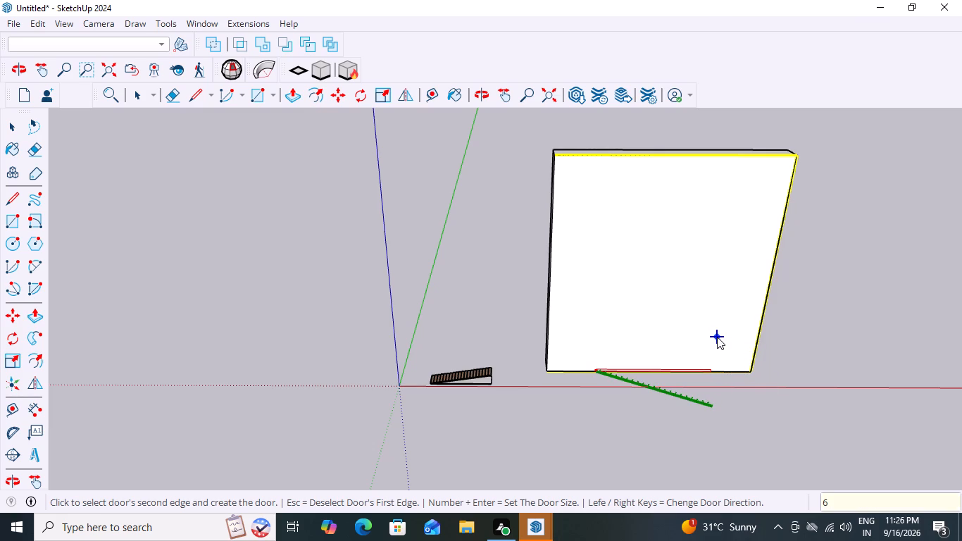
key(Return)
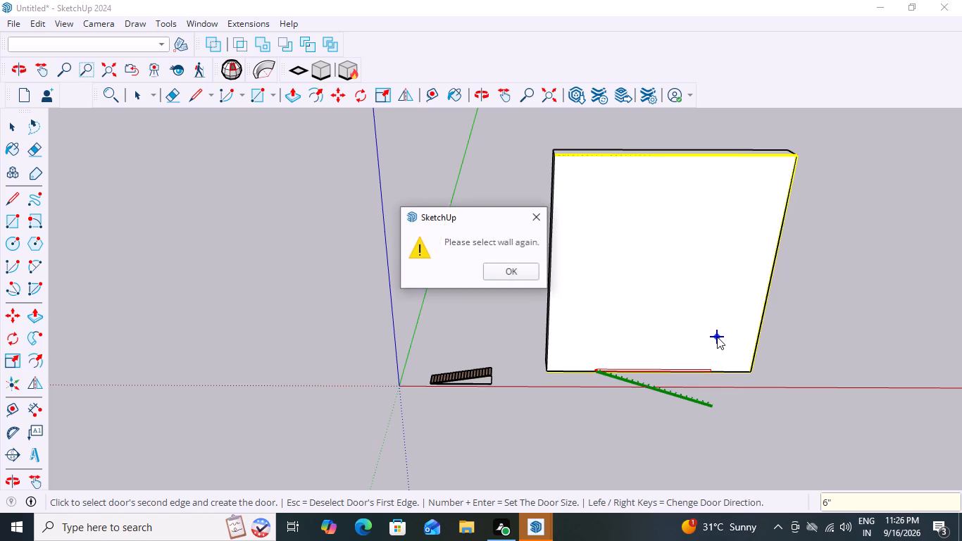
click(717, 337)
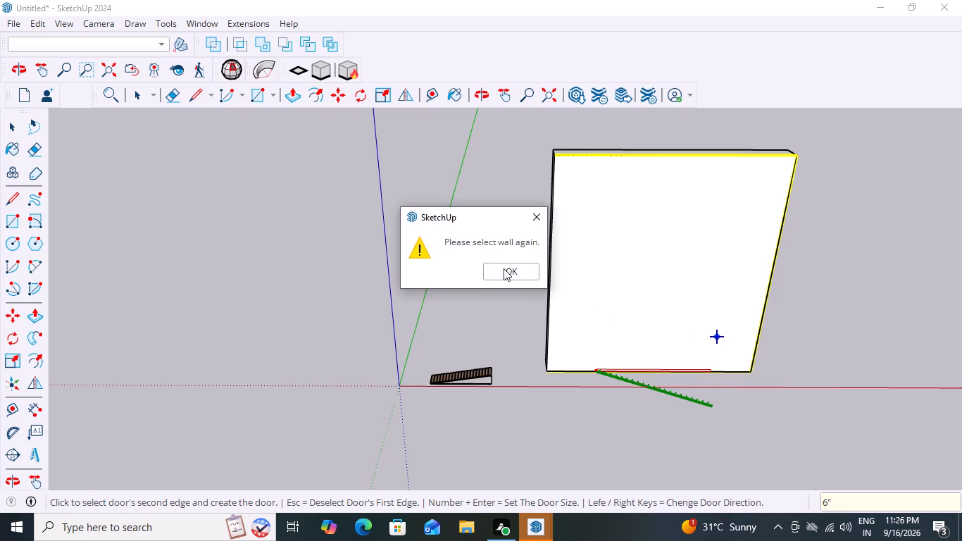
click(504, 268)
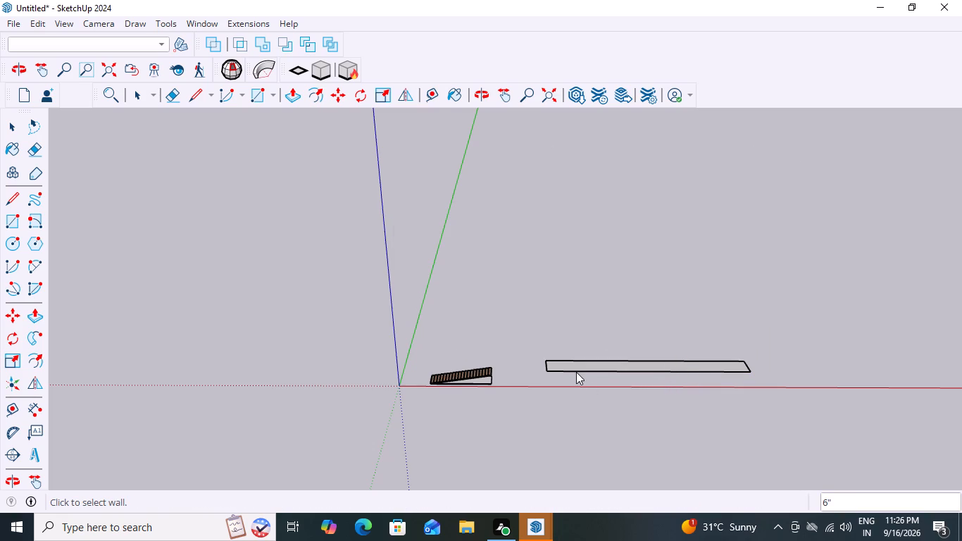
Push/Pull the flat base rectangle upward about 577' 1" to rebuild the wall.
scroll(576, 372, up, 3)
scroll(616, 424, up, 2)
key(space)
key(space)
scroll(622, 433, down, 7)
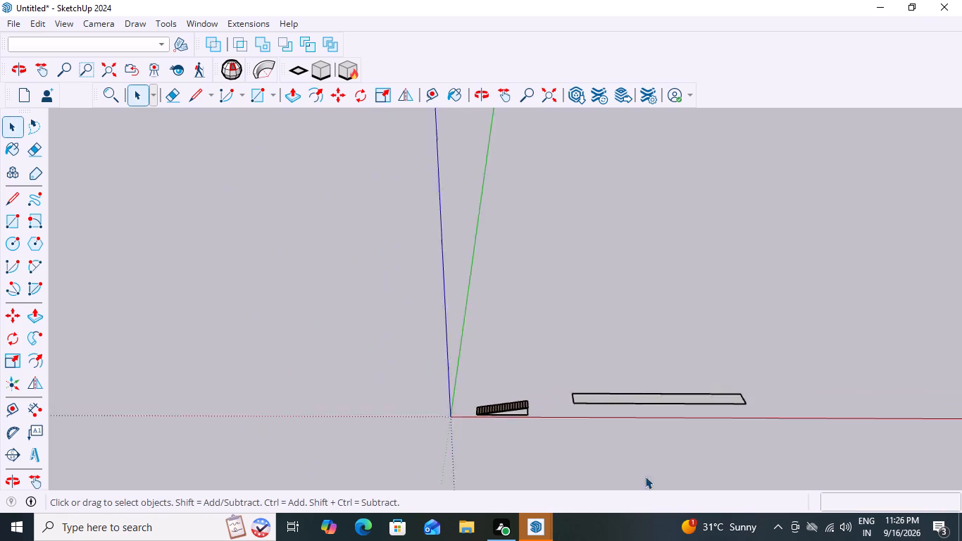
scroll(645, 476, down, 6)
scroll(785, 428, up, 8)
key(space)
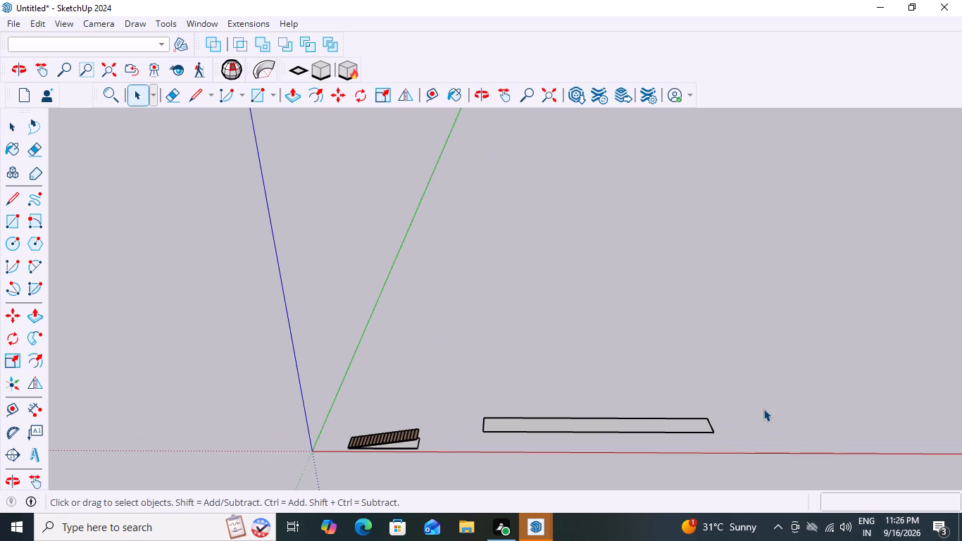
key(space)
key(space)
key(p)
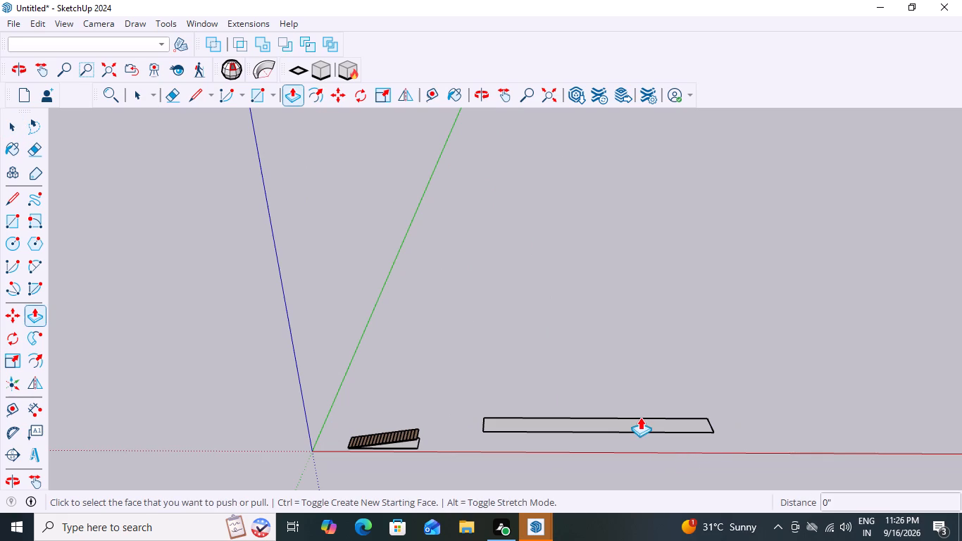
click(640, 415)
key(space)
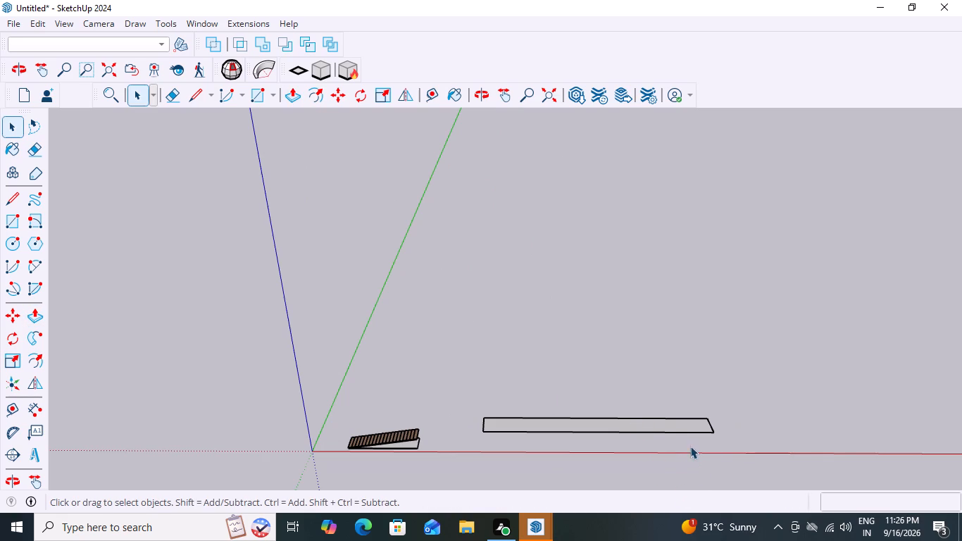
key(p)
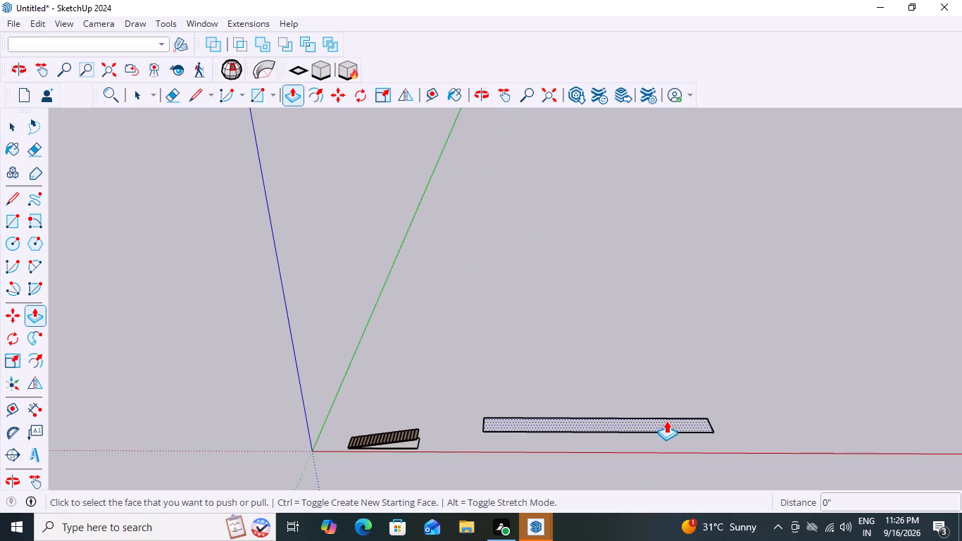
click(666, 421)
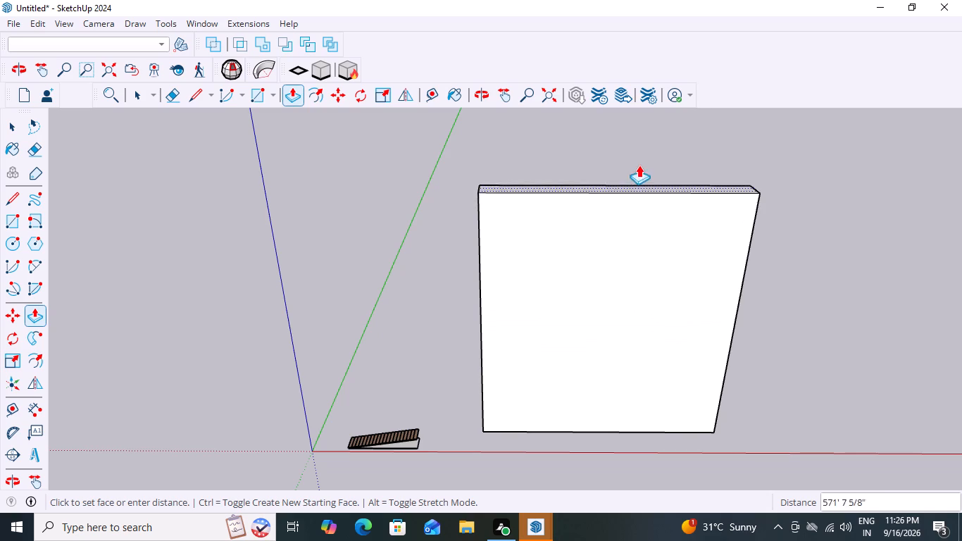
click(668, 180)
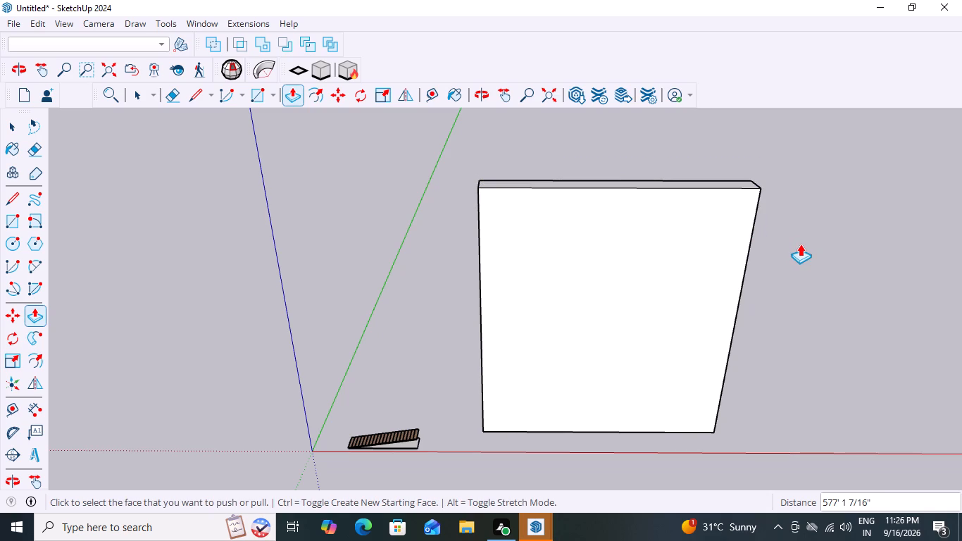
key(space)
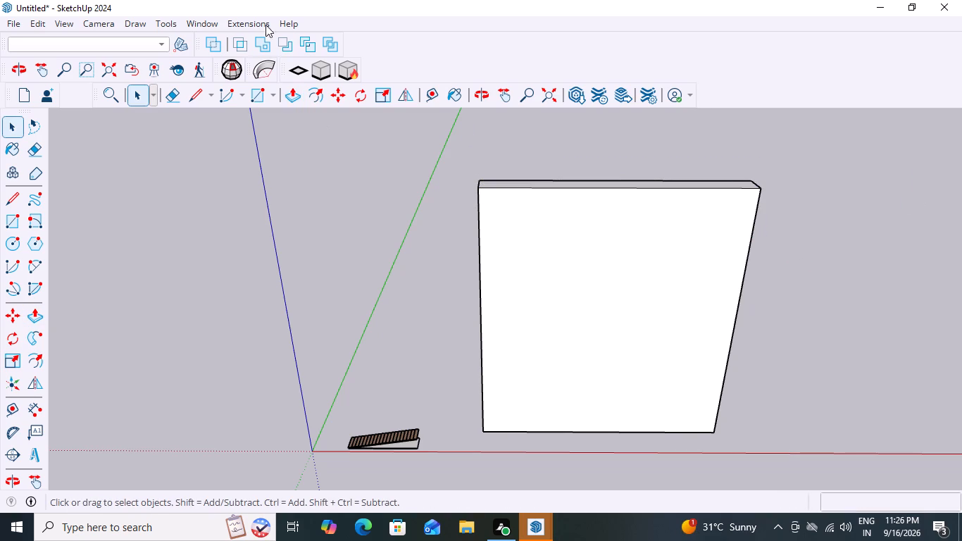
Set up a Type A MajWindow for drawing, with a window height of 39" and a floor gap of 19".
click(259, 23)
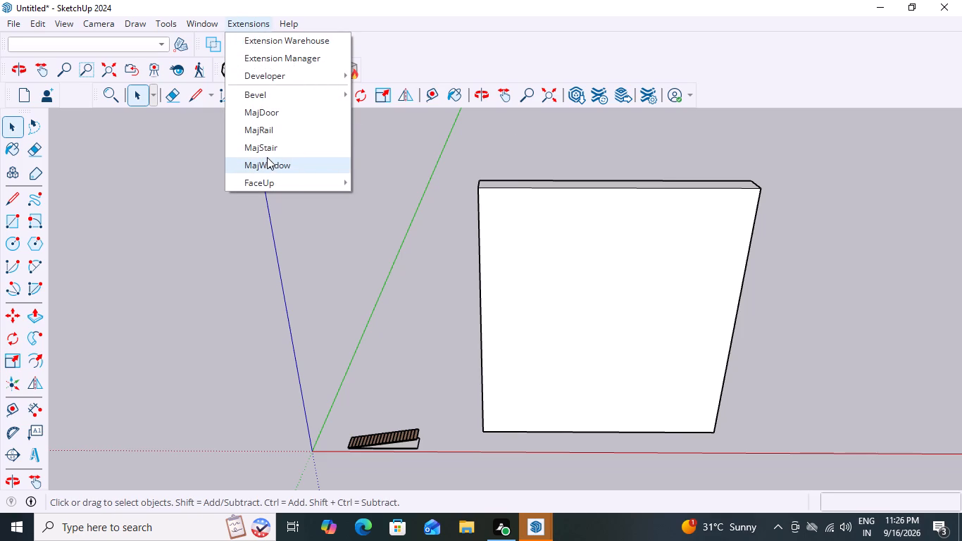
click(291, 166)
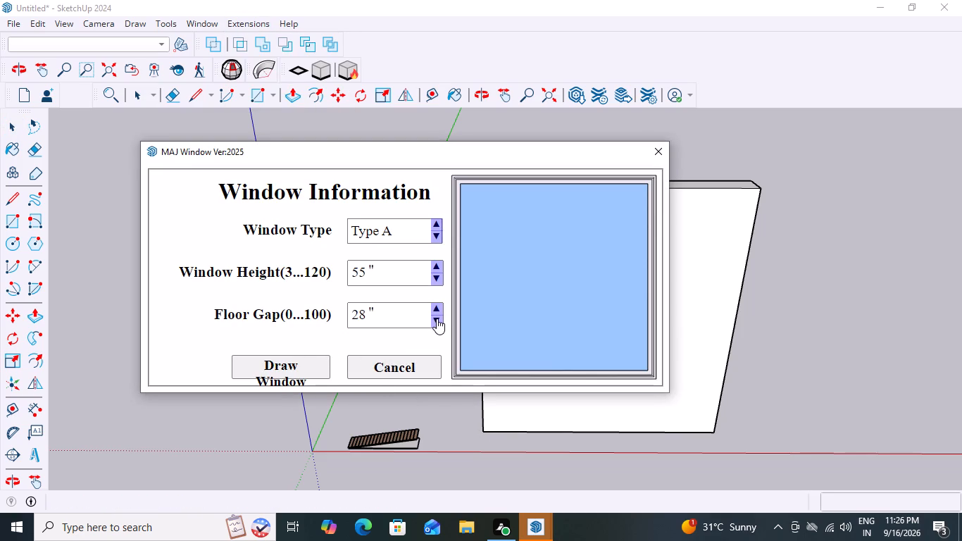
double_click(435, 277)
triple_click(435, 277)
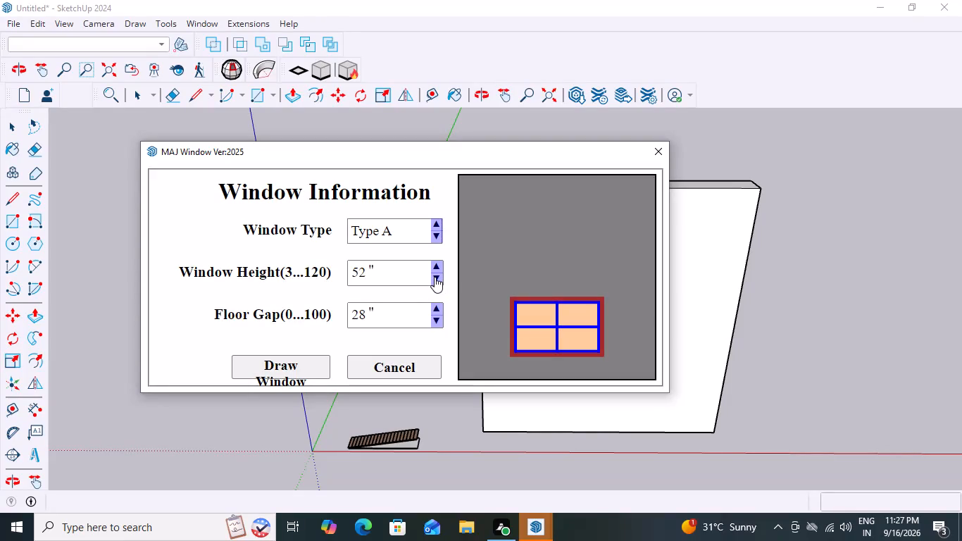
triple_click(435, 277)
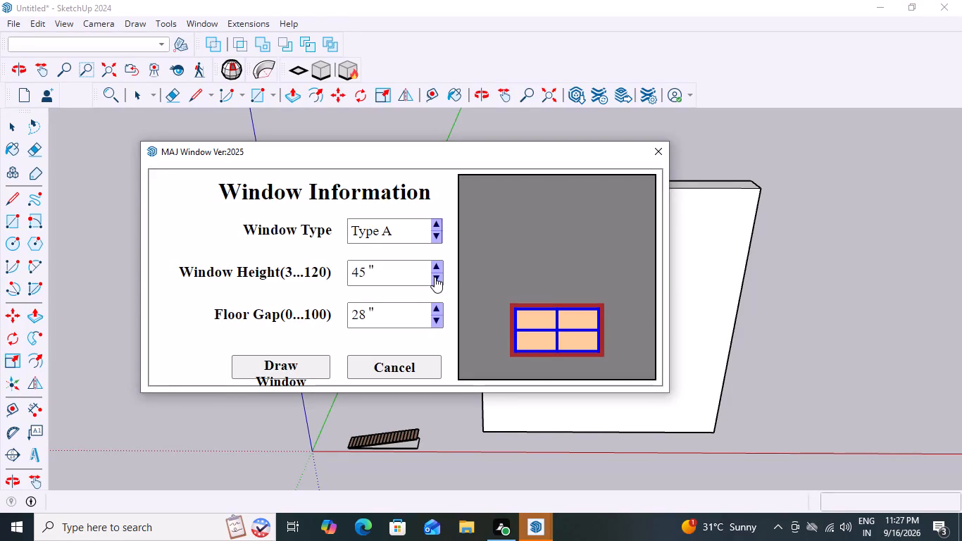
triple_click(435, 277)
double_click(435, 277)
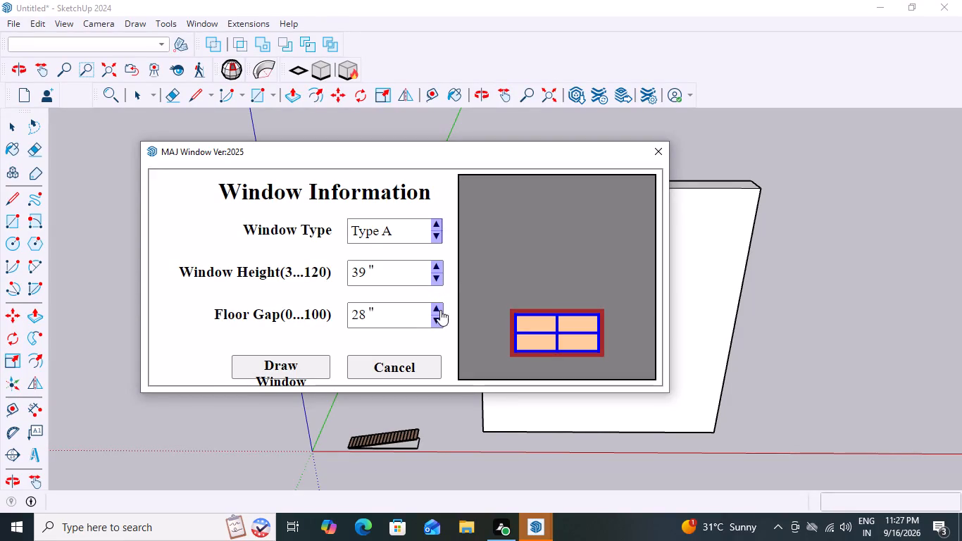
click(435, 306)
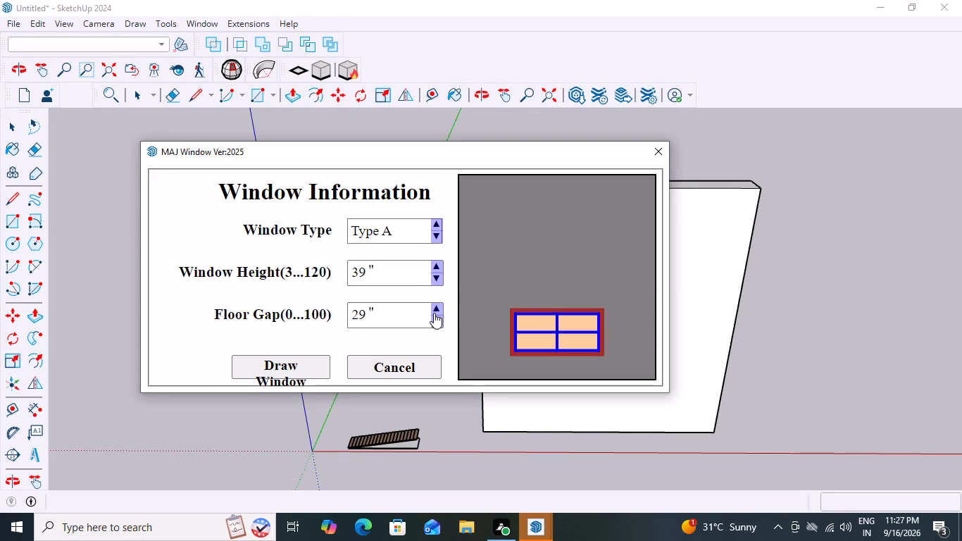
triple_click(434, 318)
triple_click(434, 318)
click(434, 318)
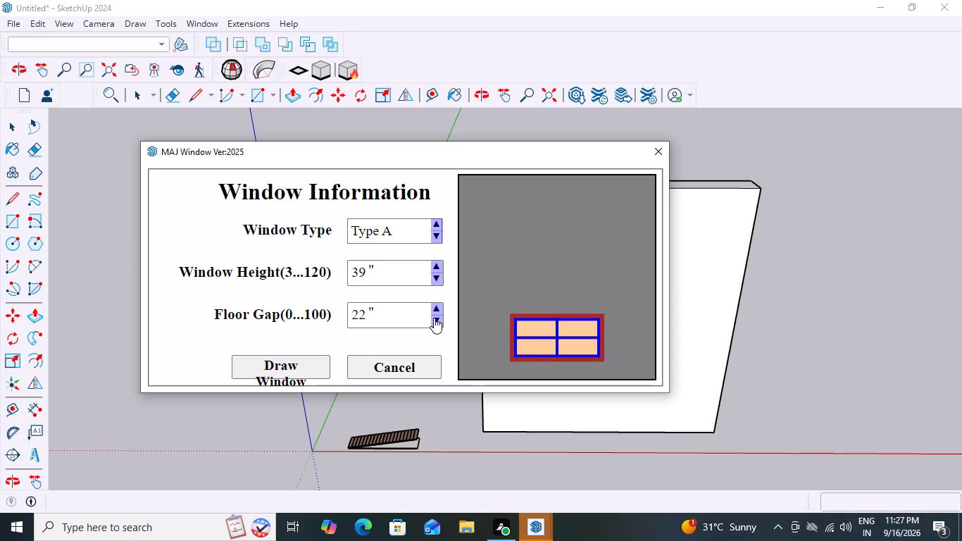
triple_click(434, 318)
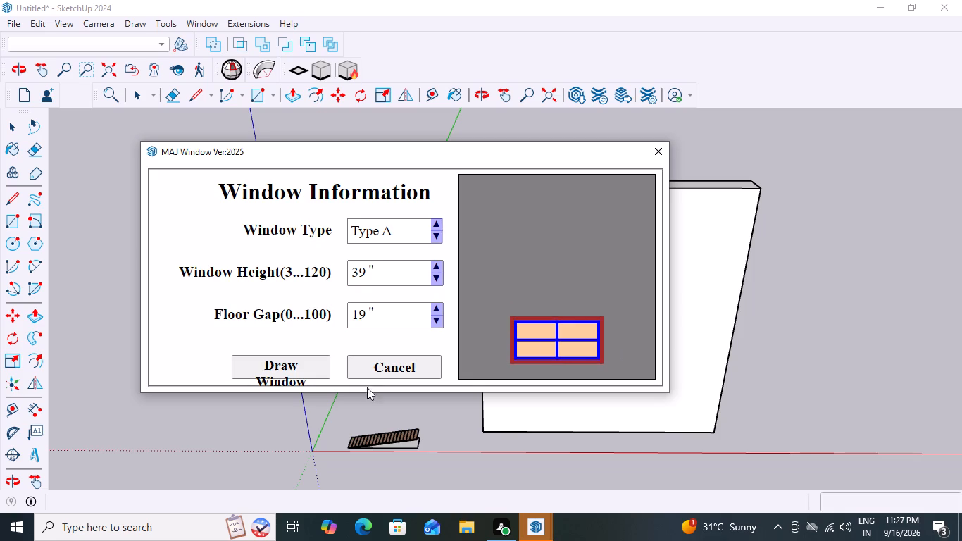
click(289, 368)
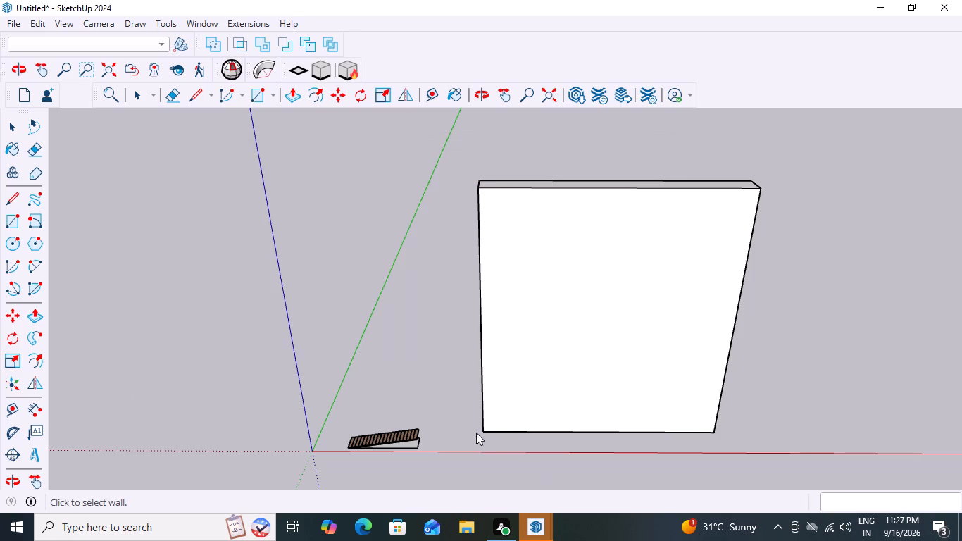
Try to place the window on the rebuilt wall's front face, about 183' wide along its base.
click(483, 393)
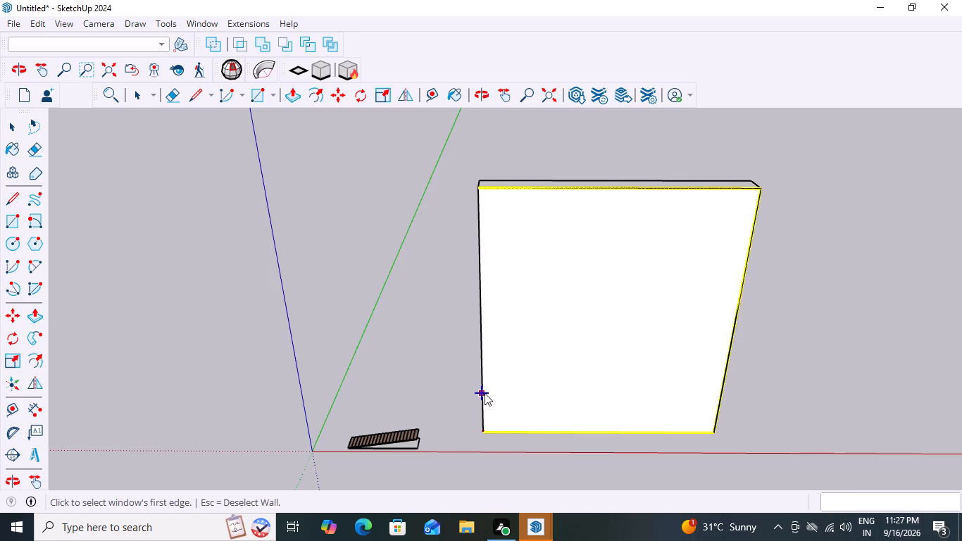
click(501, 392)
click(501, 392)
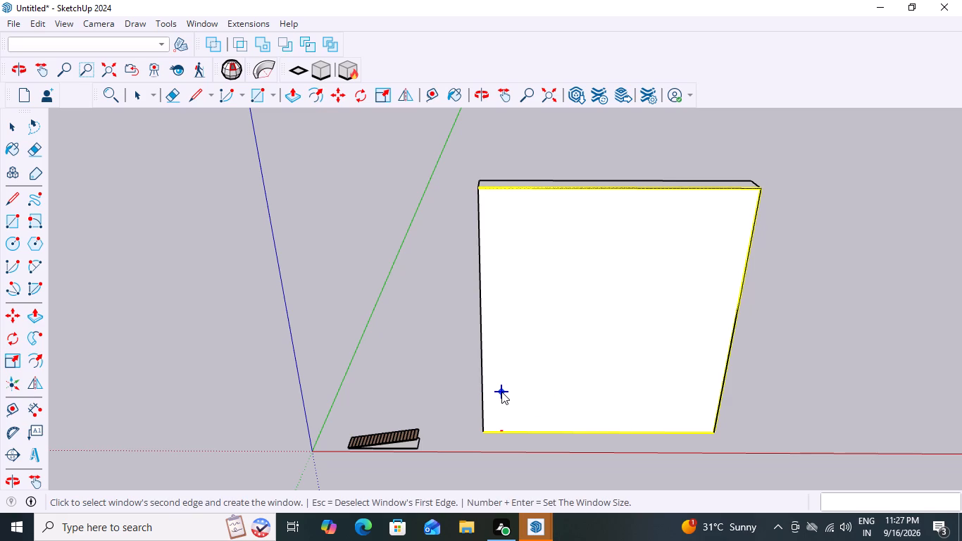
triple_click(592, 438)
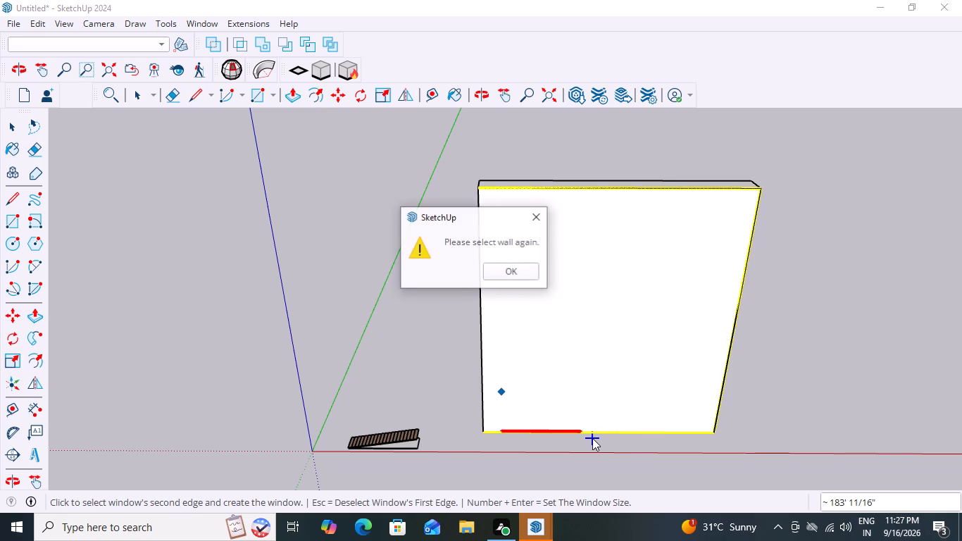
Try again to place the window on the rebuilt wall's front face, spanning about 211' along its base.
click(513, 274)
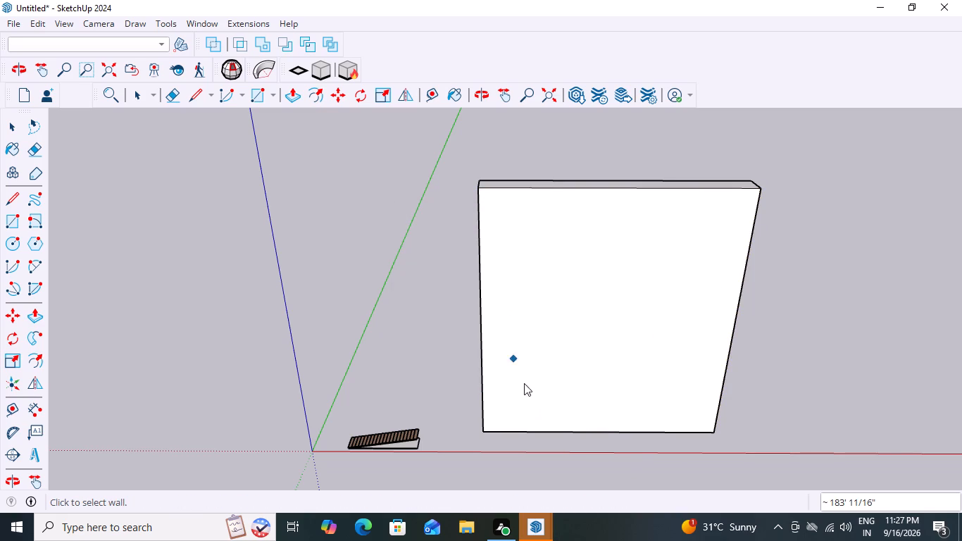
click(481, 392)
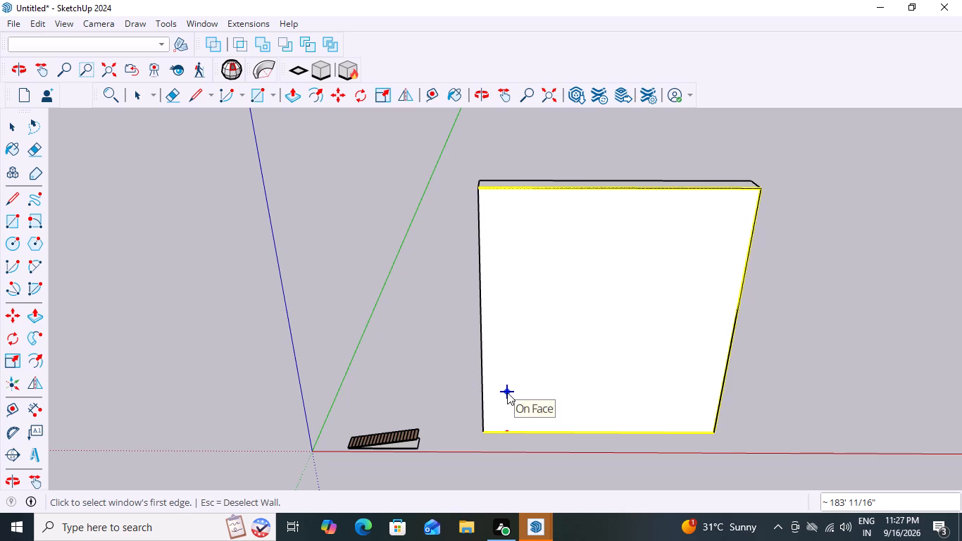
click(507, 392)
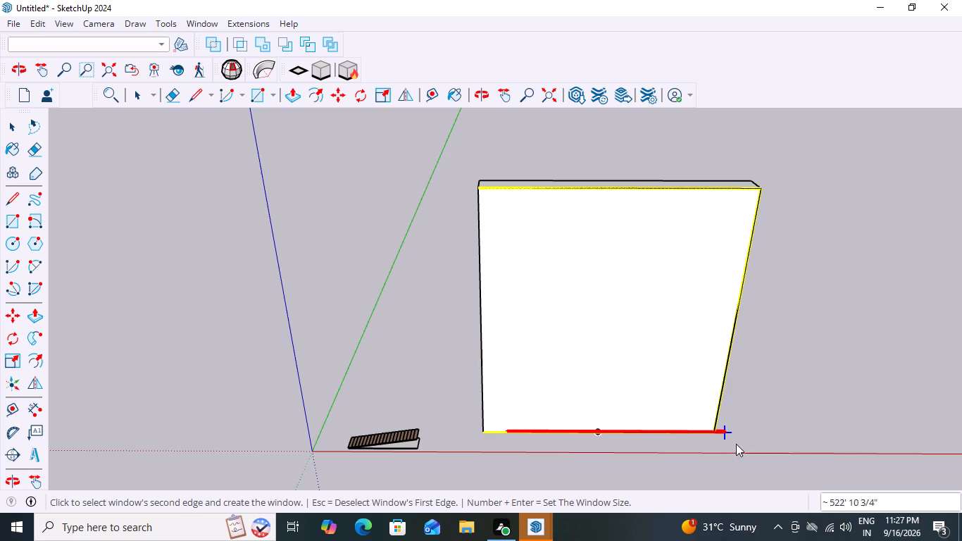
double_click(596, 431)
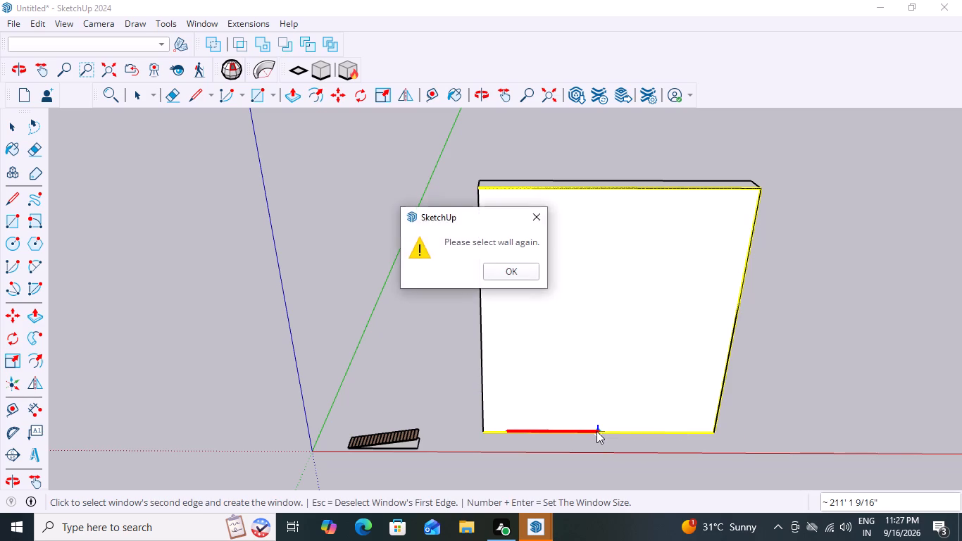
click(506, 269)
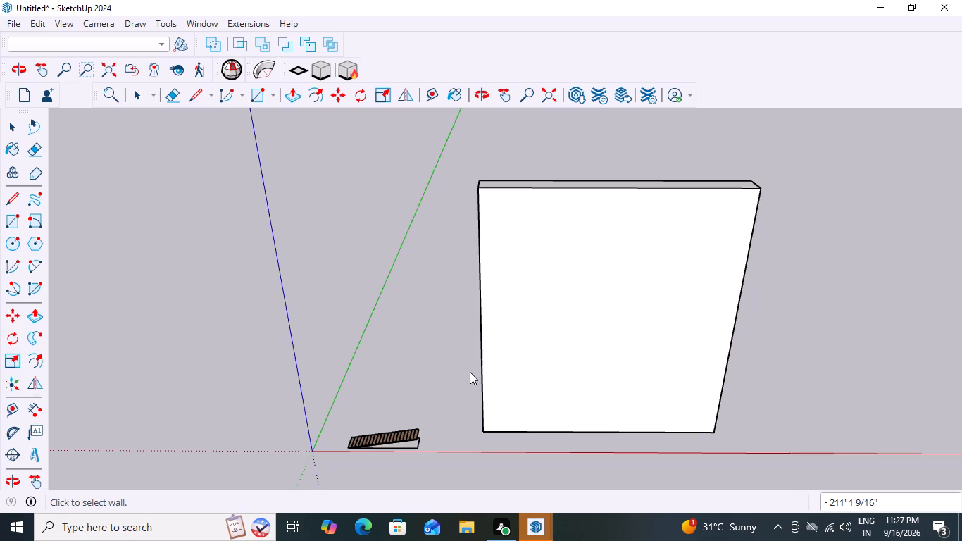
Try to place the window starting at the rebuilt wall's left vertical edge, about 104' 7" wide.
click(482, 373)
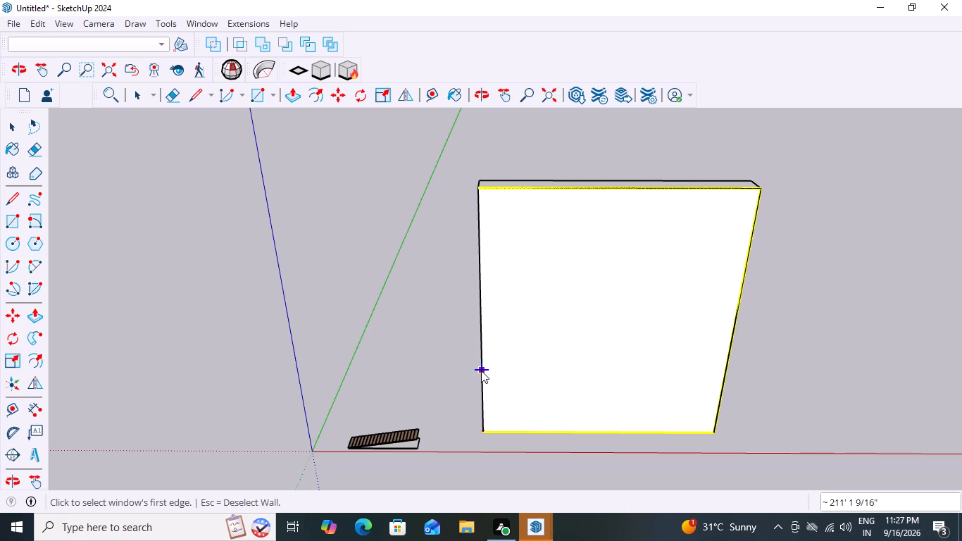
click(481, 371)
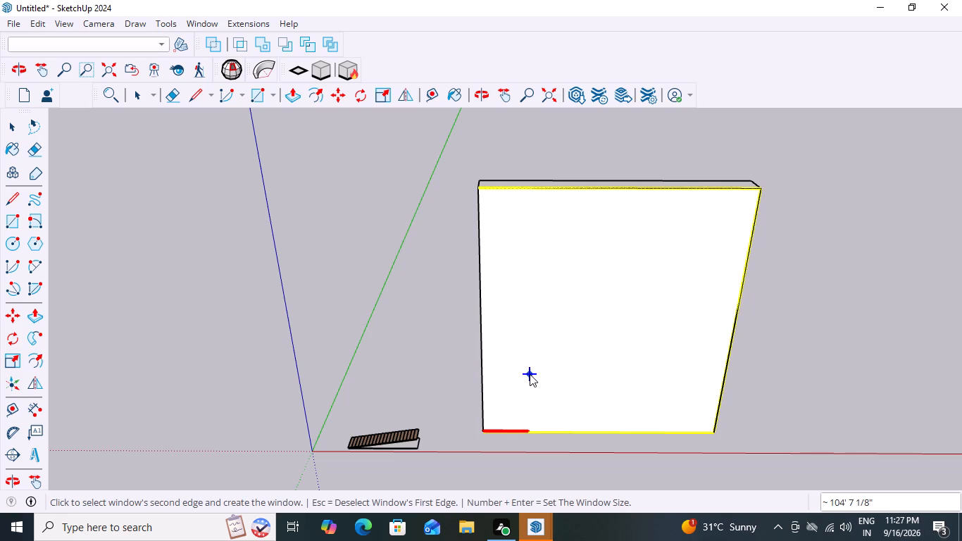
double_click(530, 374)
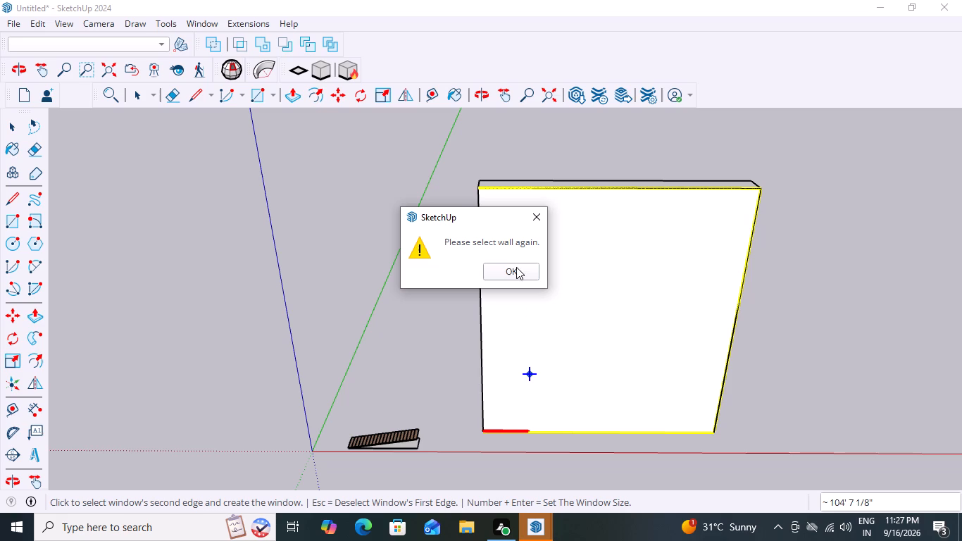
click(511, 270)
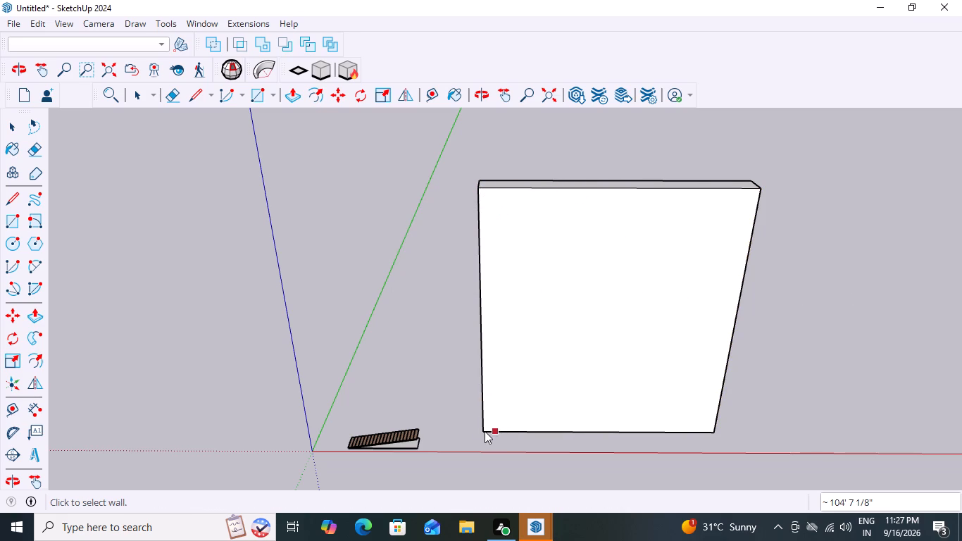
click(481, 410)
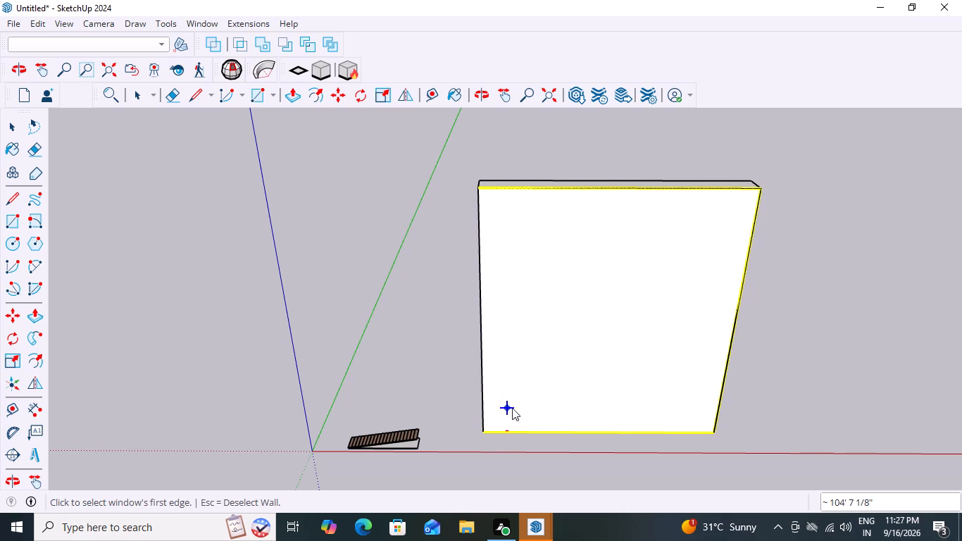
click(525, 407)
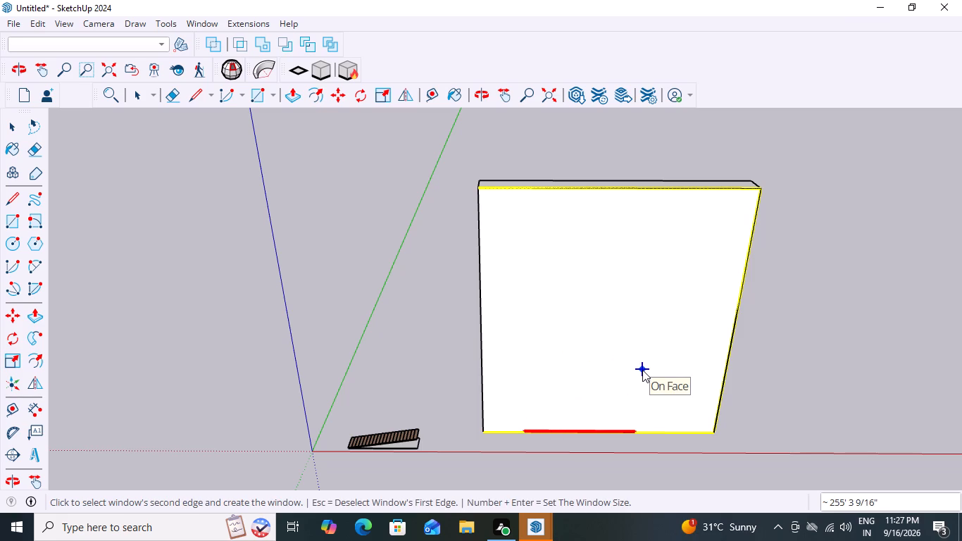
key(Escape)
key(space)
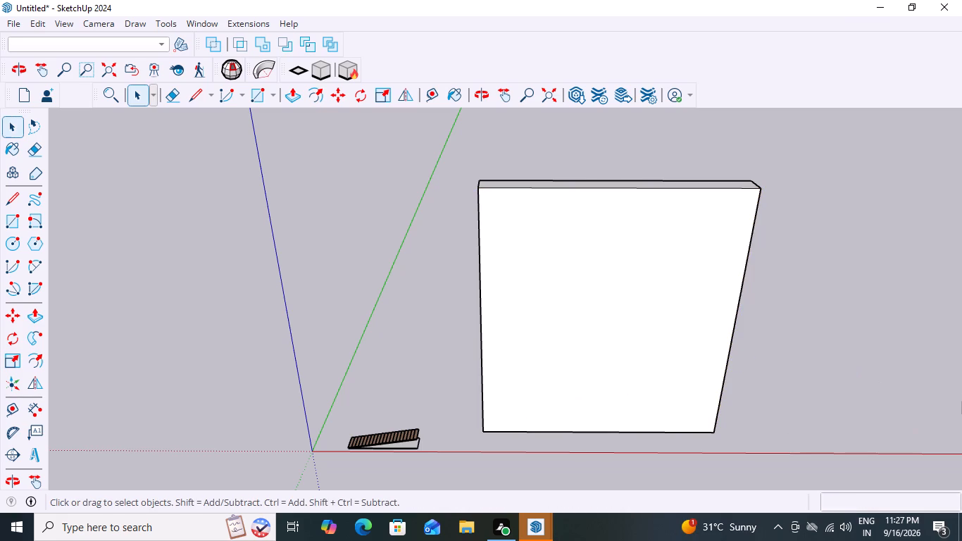
Undo the rebuilt wall, its base rectangle and the deletion of the earlier wall group.
key(ctrl+z)
key(ctrl+z)
key(ctrl+z)
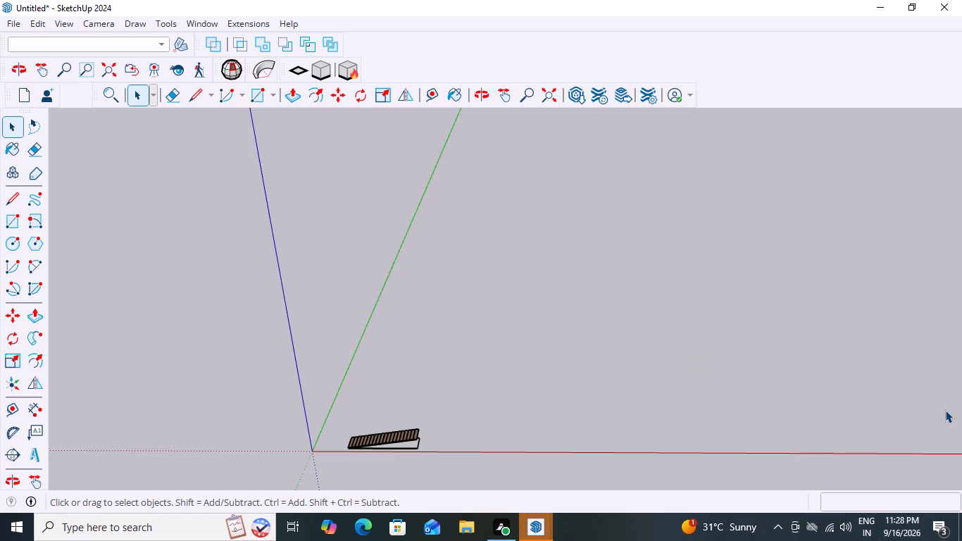
key(ctrl+z)
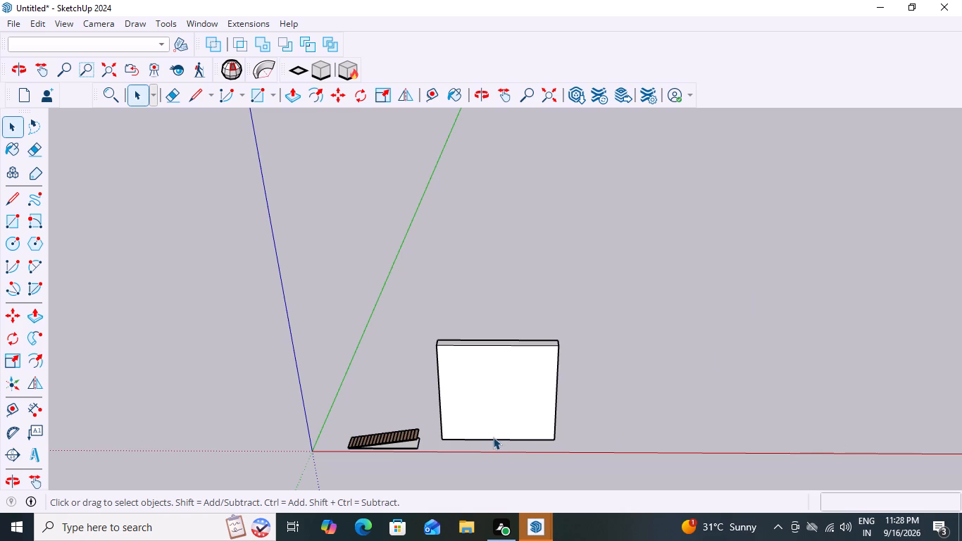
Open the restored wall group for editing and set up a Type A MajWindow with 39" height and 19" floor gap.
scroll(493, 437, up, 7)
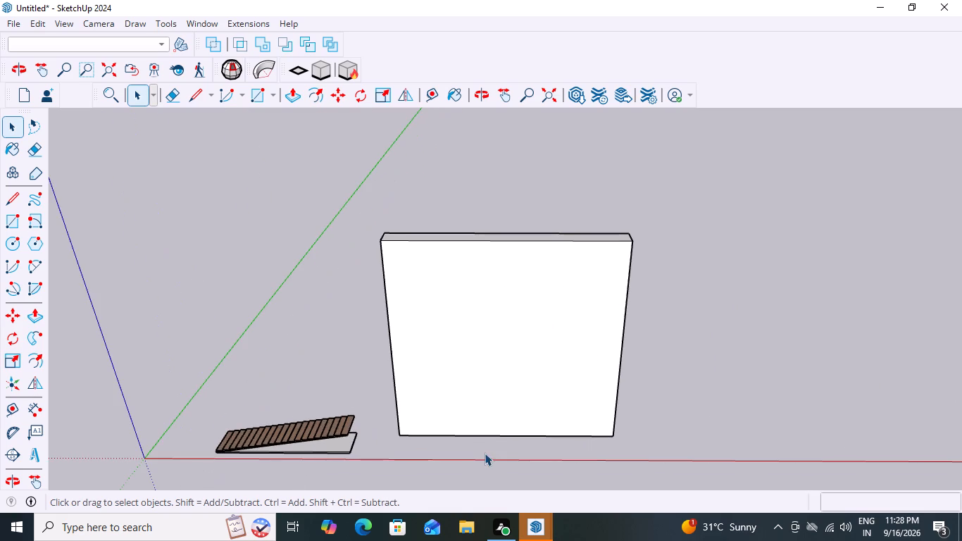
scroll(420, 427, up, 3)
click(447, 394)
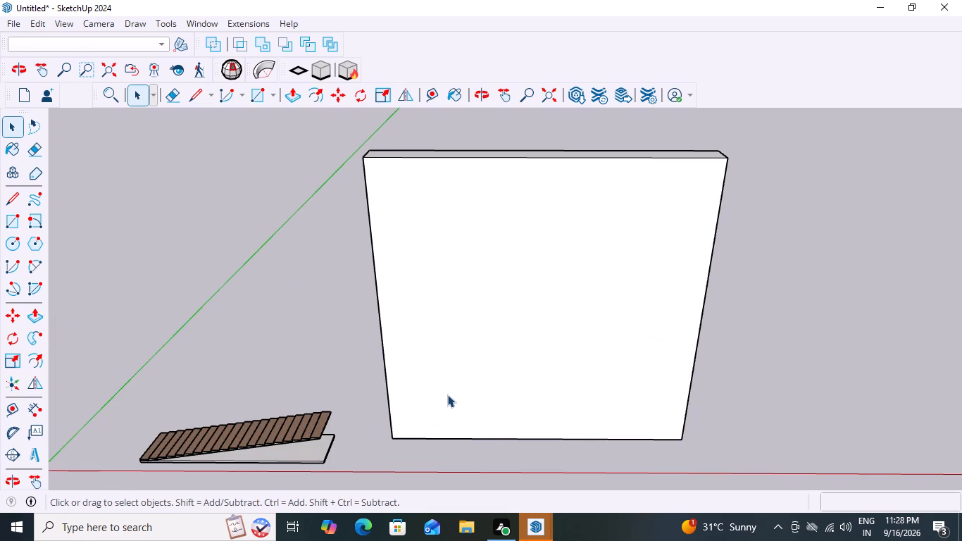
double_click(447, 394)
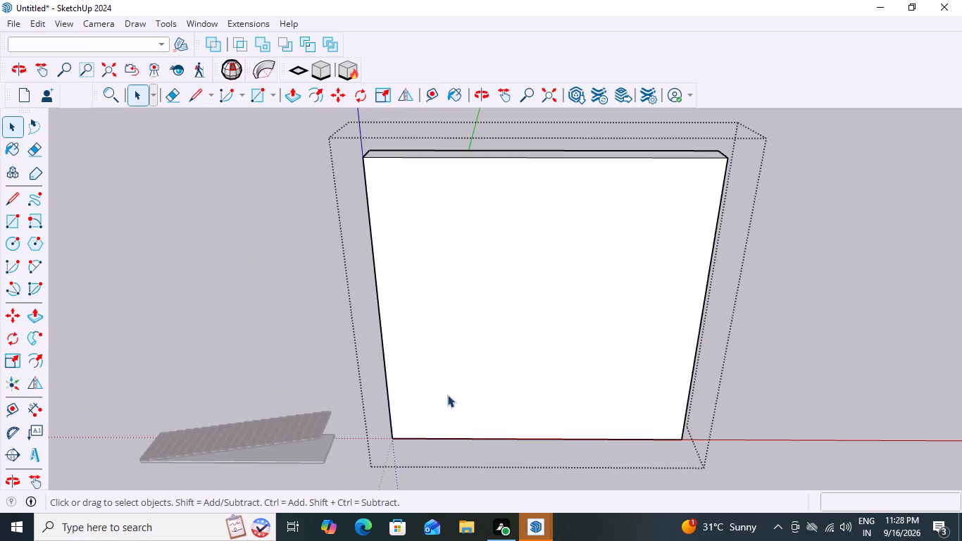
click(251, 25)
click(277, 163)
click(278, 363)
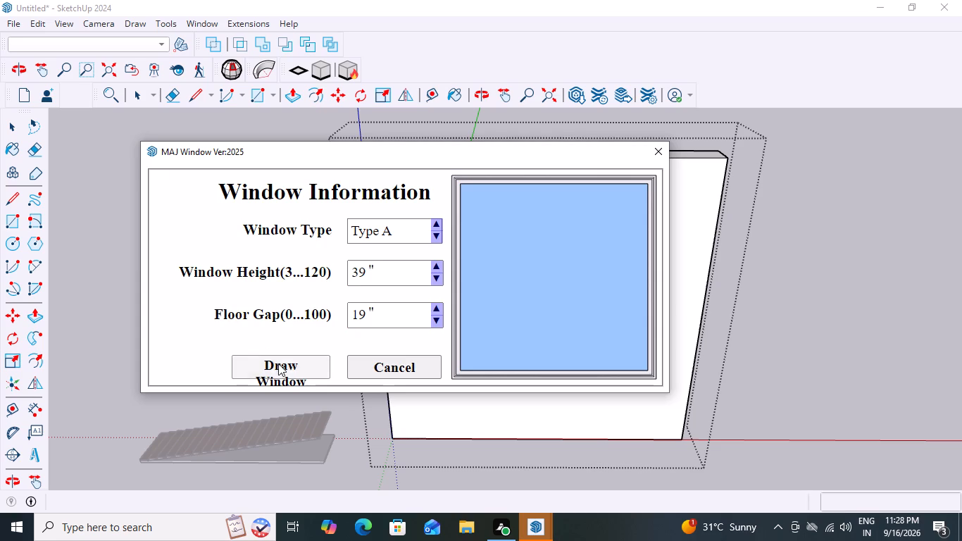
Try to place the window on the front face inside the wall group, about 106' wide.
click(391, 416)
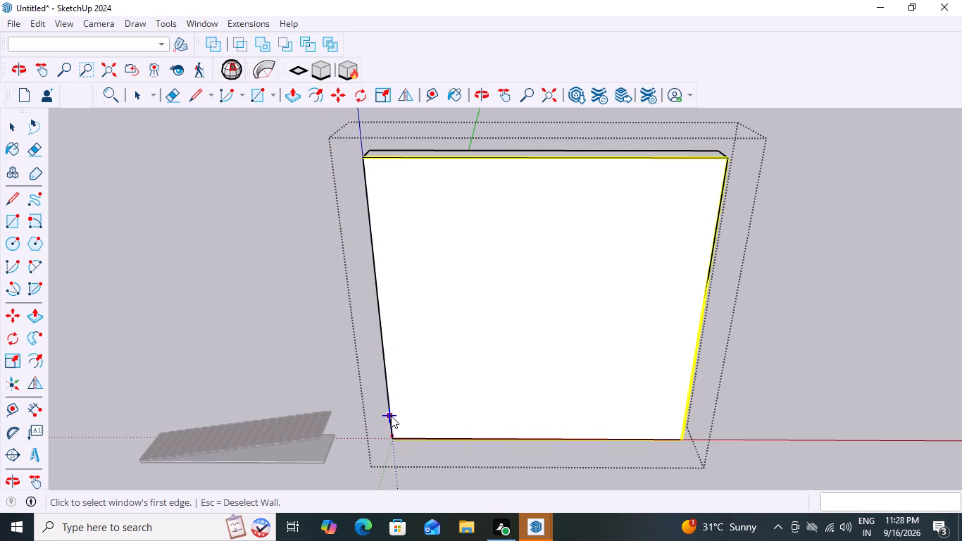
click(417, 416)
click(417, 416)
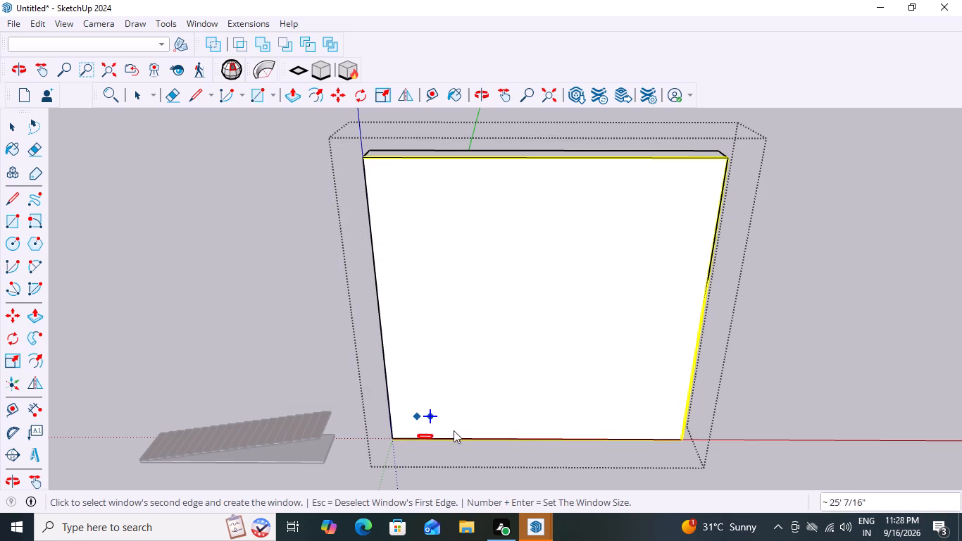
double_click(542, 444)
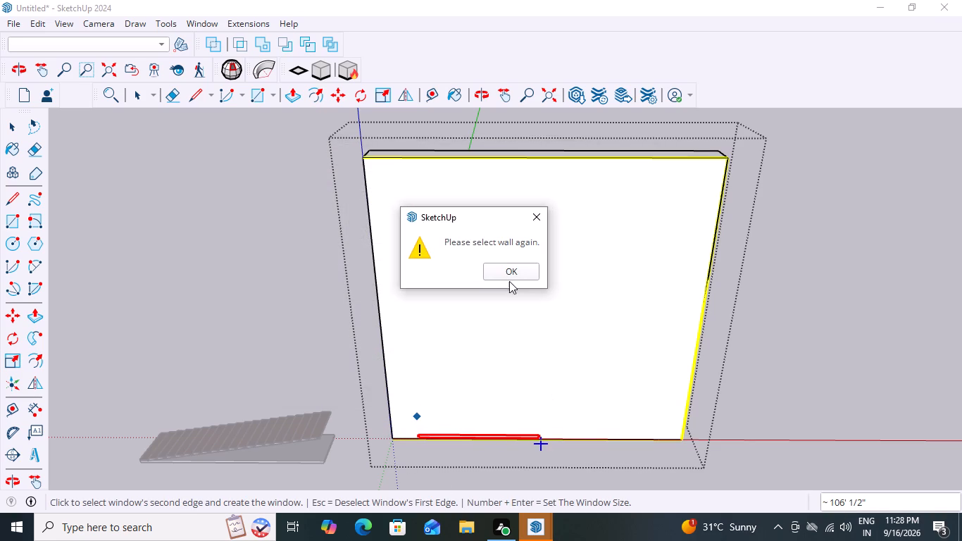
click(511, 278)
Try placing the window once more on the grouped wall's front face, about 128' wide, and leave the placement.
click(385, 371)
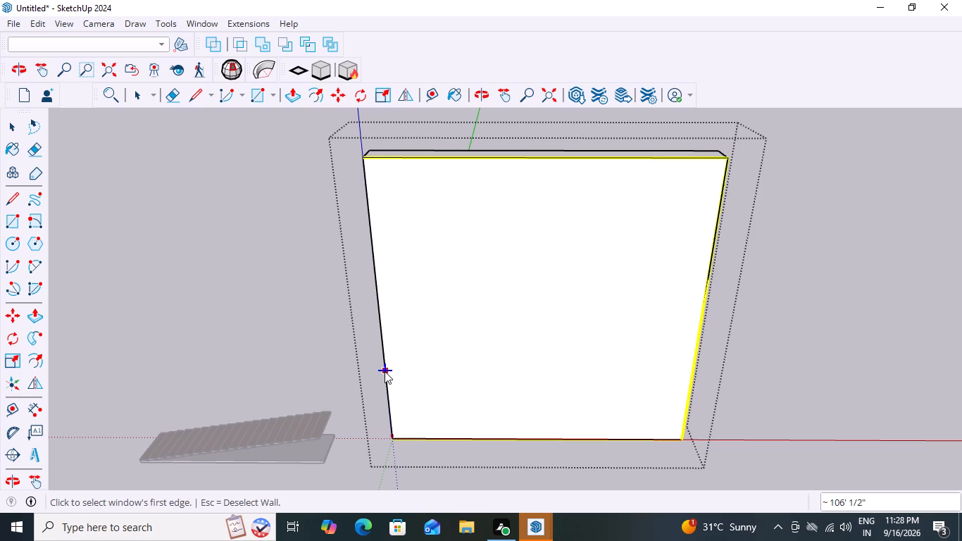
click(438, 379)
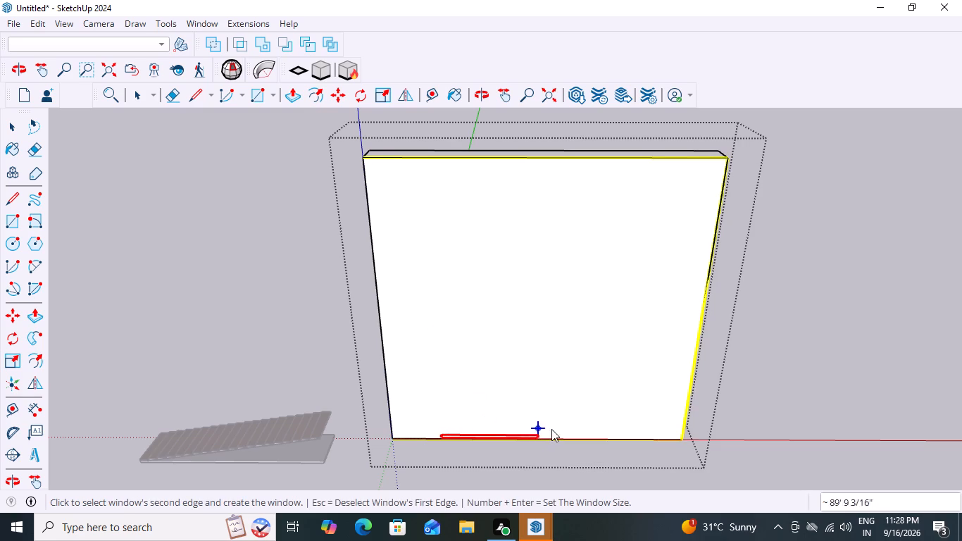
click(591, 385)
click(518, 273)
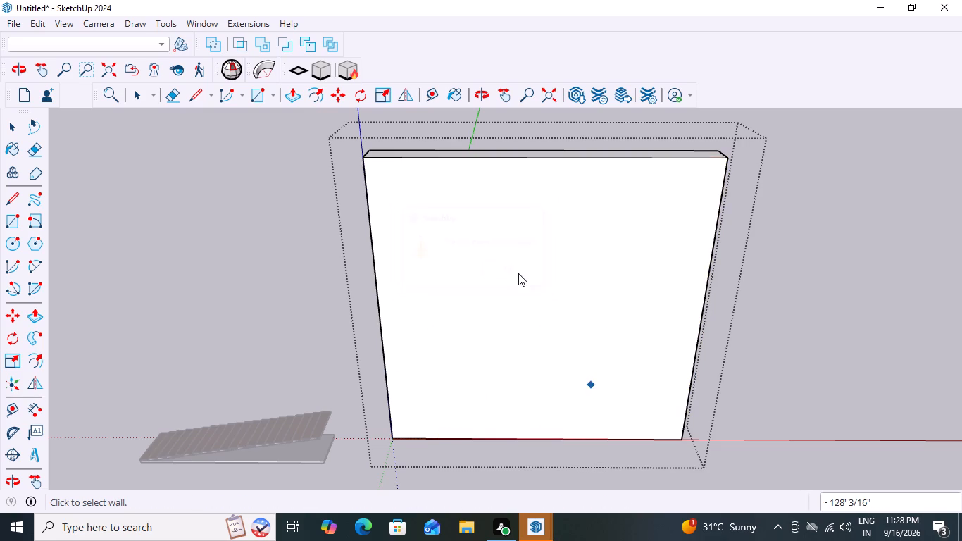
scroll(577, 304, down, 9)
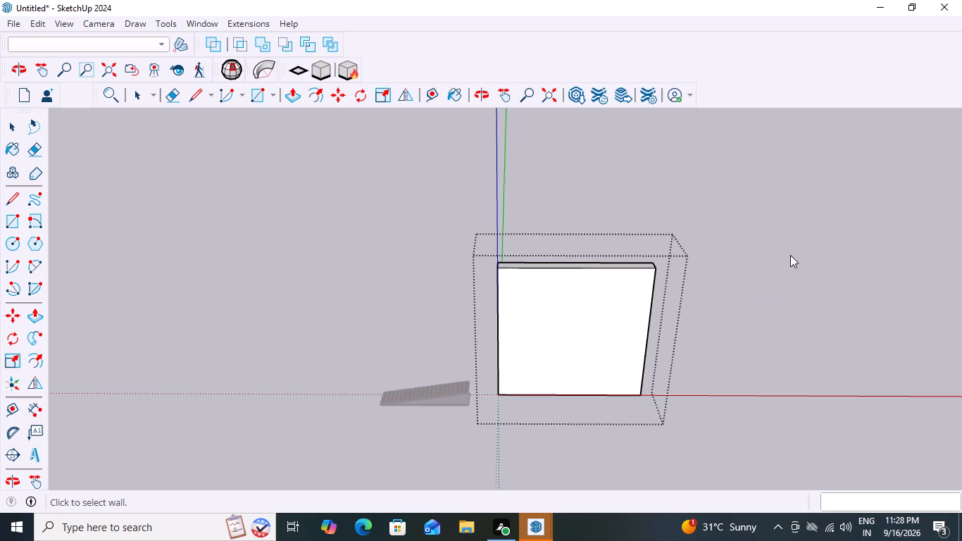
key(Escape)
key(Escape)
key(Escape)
Close SketchUp with the untitled stair and wall model.
click(945, 8)
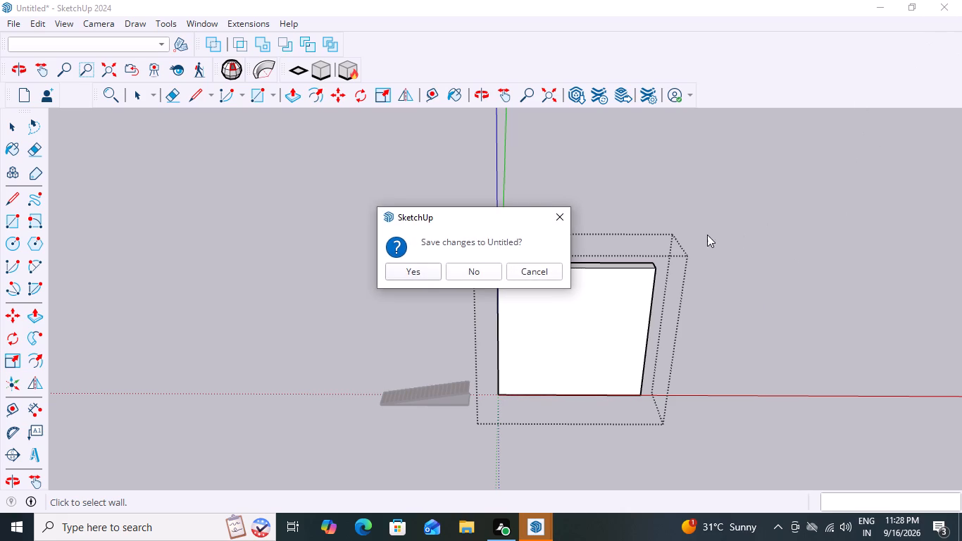
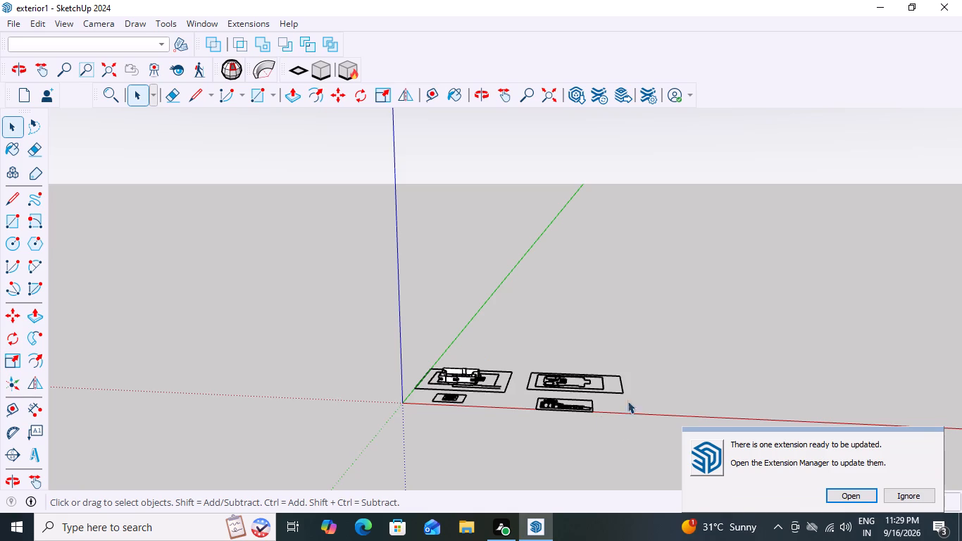
Ignore the extension update notice.
scroll(908, 514, up, 3)
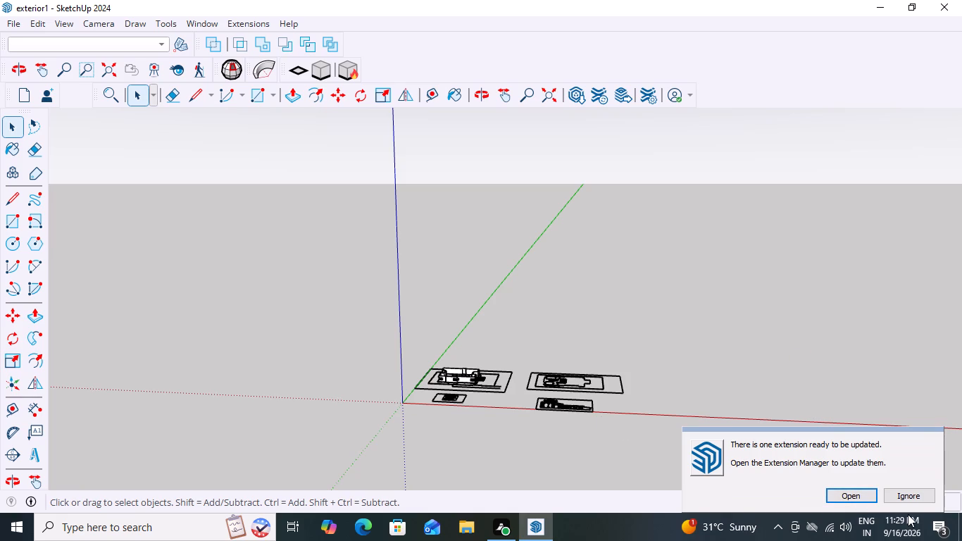
click(913, 501)
Examine the exterior1 model's extruded ground-floor walls and openings from several angles, along with the surrounding flat drawings.
scroll(607, 394, up, 4)
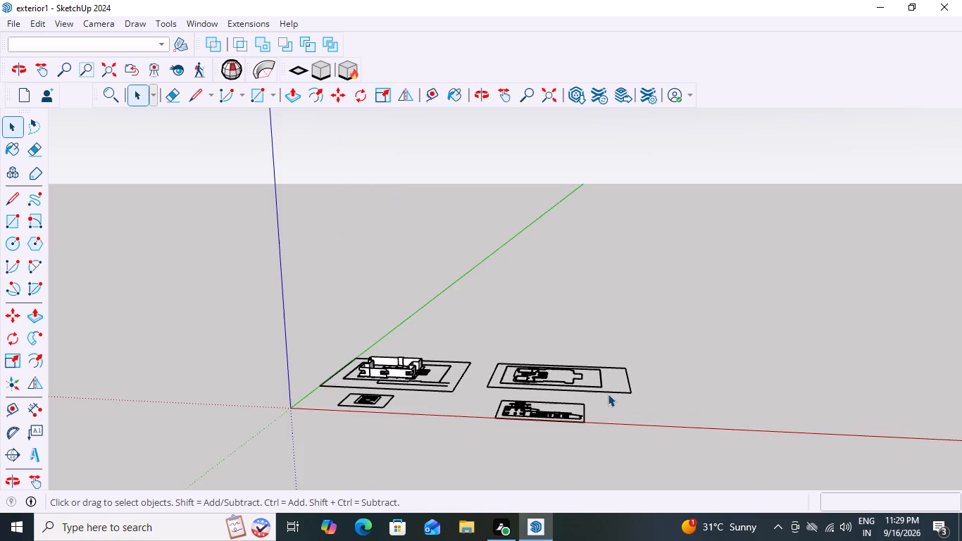
scroll(299, 347, up, 7)
scroll(420, 431, up, 2)
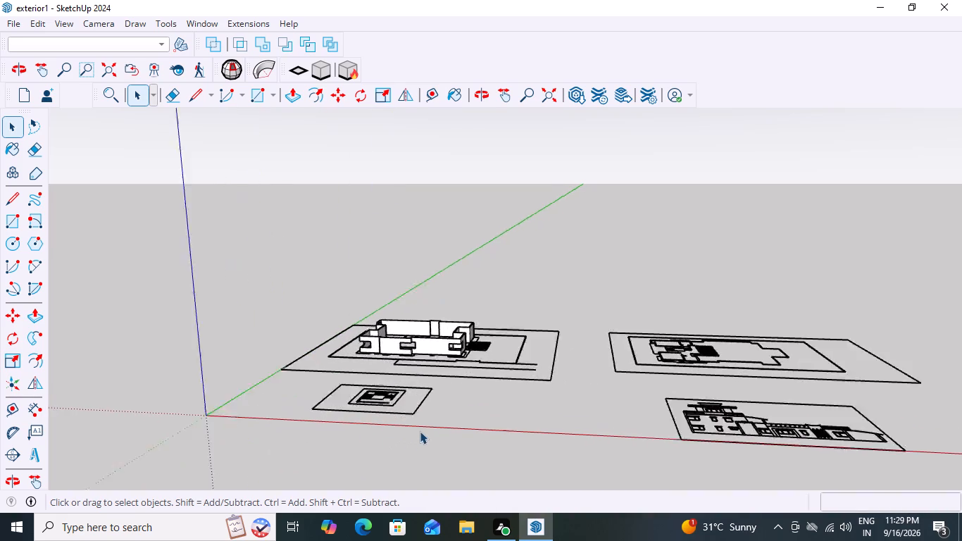
scroll(420, 431, up, 1)
scroll(532, 361, up, 1)
scroll(541, 416, down, 12)
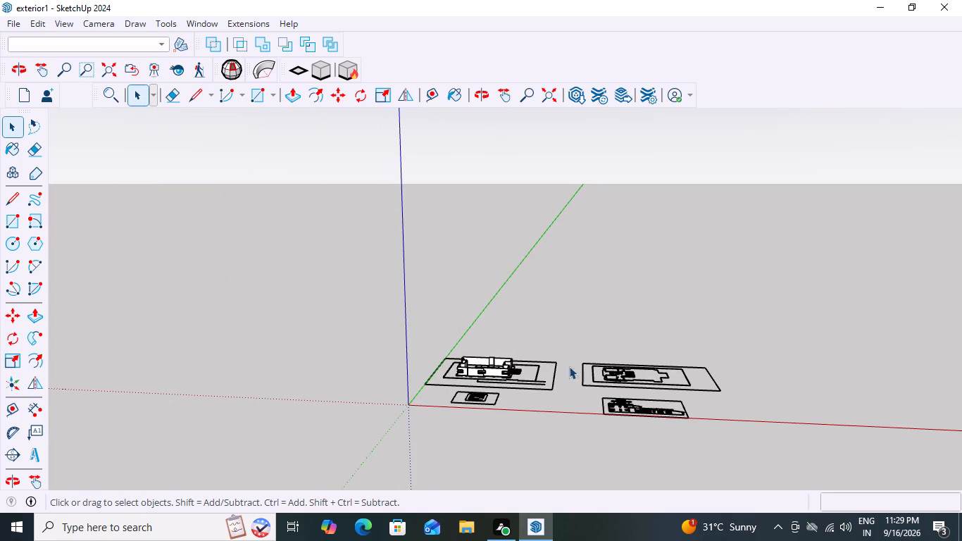
middle_drag(577, 333, 664, 371)
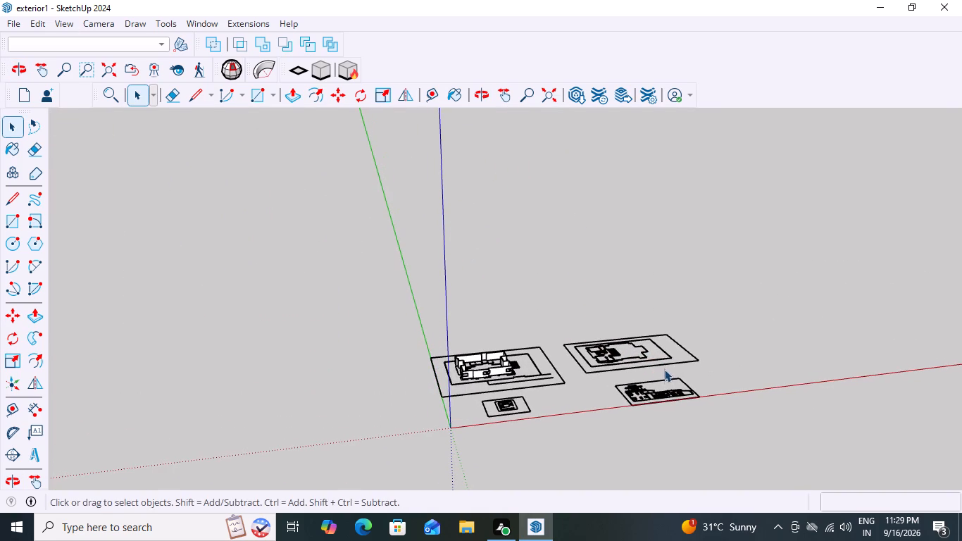
scroll(647, 373, up, 2)
scroll(525, 367, up, 1)
middle_drag(525, 367, 566, 390)
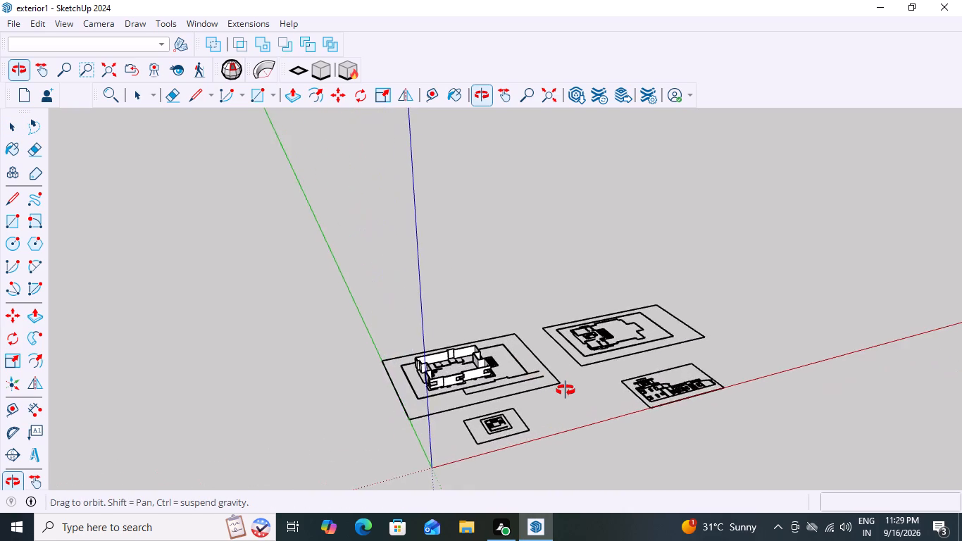
middle_drag(566, 390, 451, 424)
scroll(451, 429, up, 3)
scroll(452, 423, down, 1)
scroll(452, 423, up, 8)
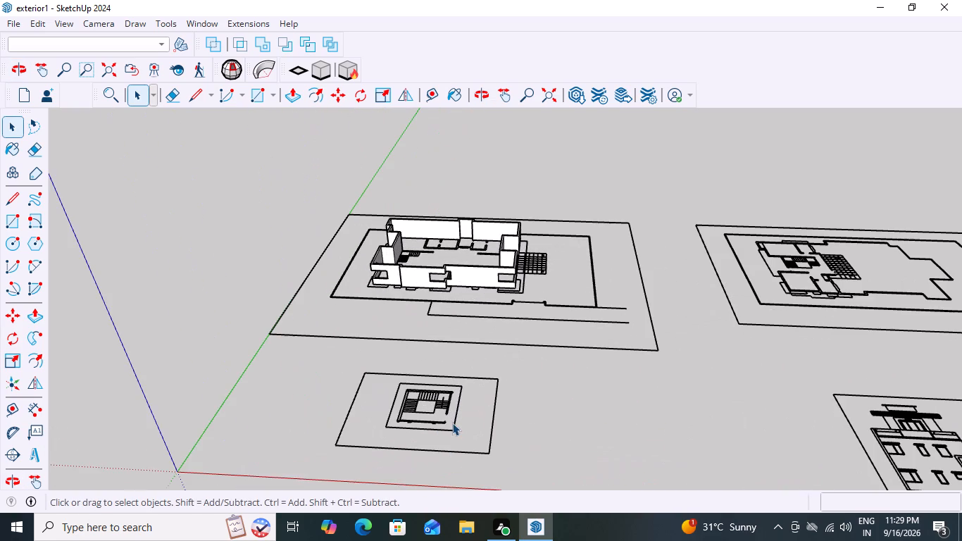
scroll(462, 254, up, 10)
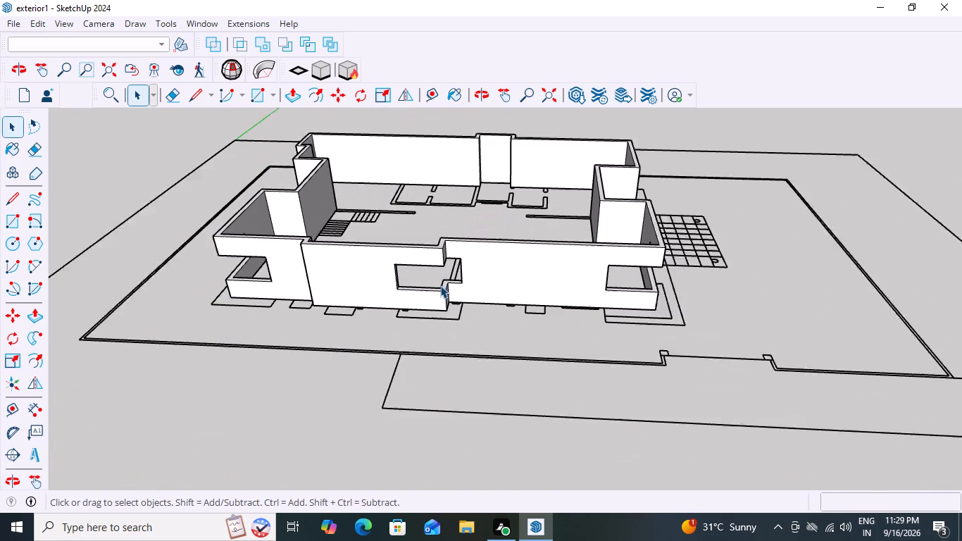
scroll(440, 285, up, 2)
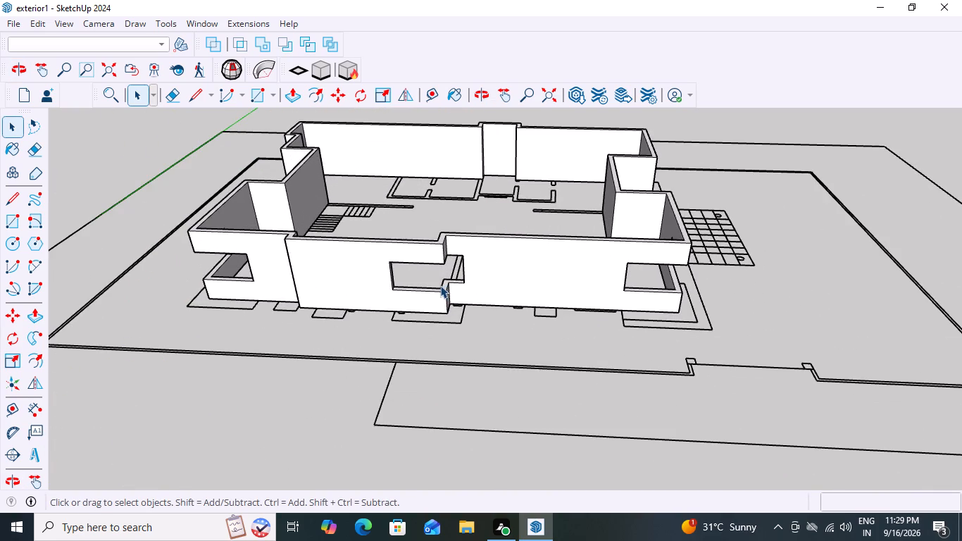
scroll(440, 285, down, 3)
middle_drag(504, 302, 332, 309)
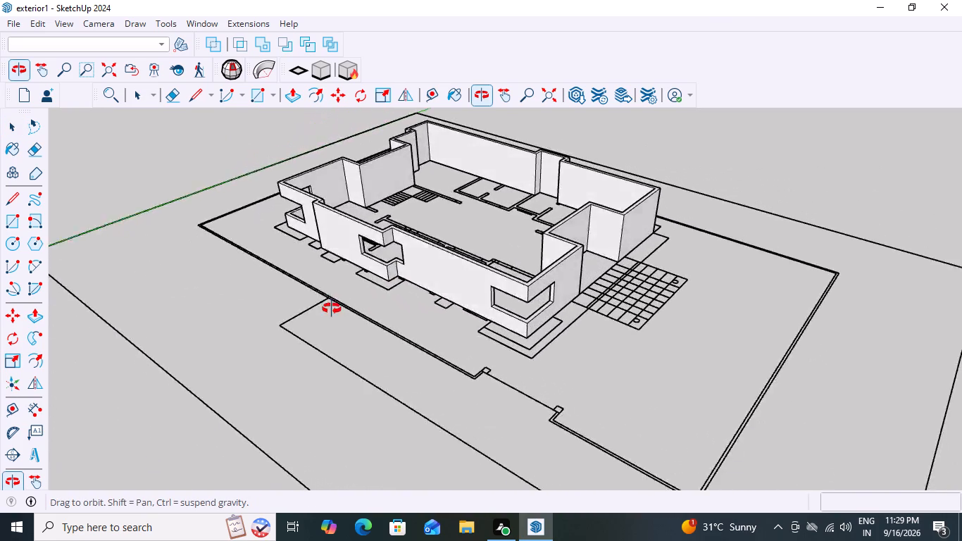
middle_drag(332, 309, 549, 356)
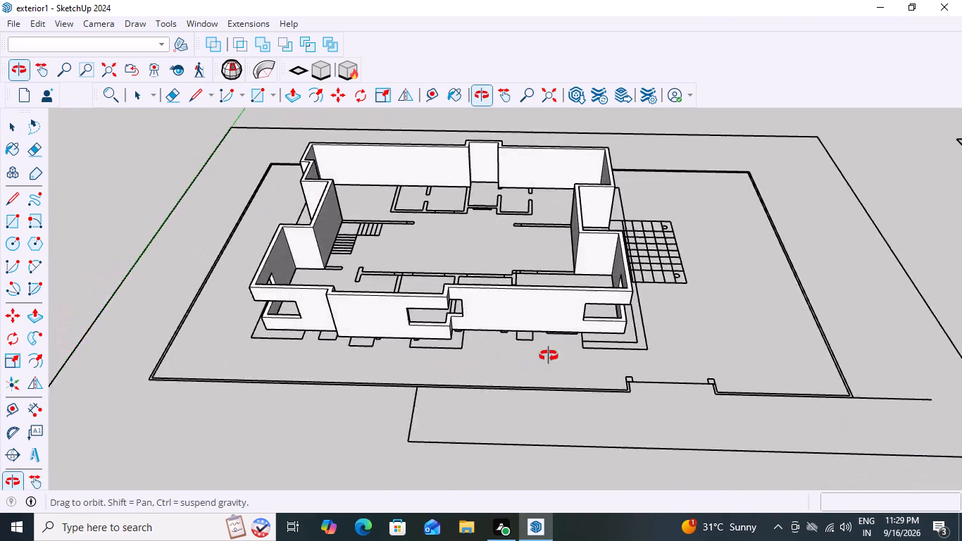
middle_drag(549, 356, 563, 289)
scroll(563, 289, down, 7)
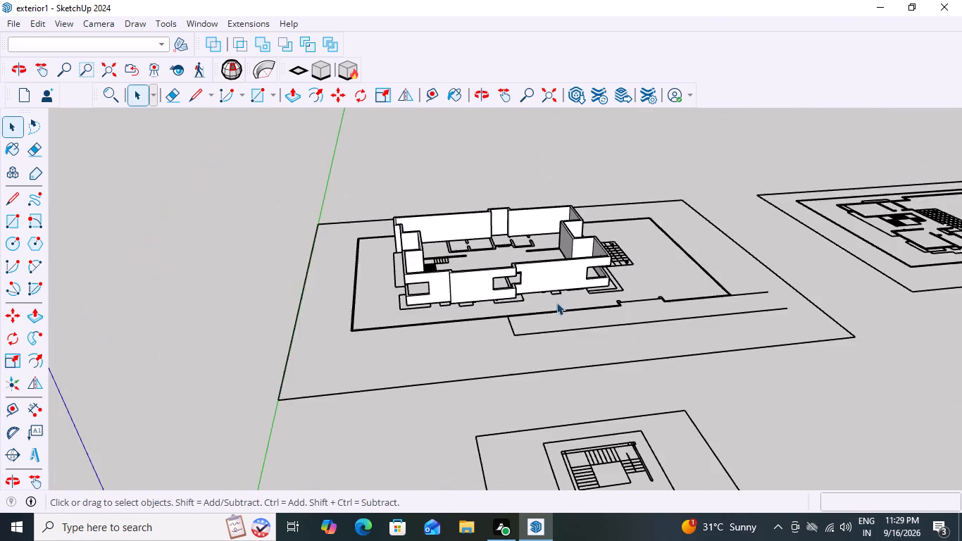
scroll(556, 302, down, 8)
Examine the flat floor plan beside the extruded walls and compare it with the front elevation and the small stair plan.
scroll(961, 305, up, 13)
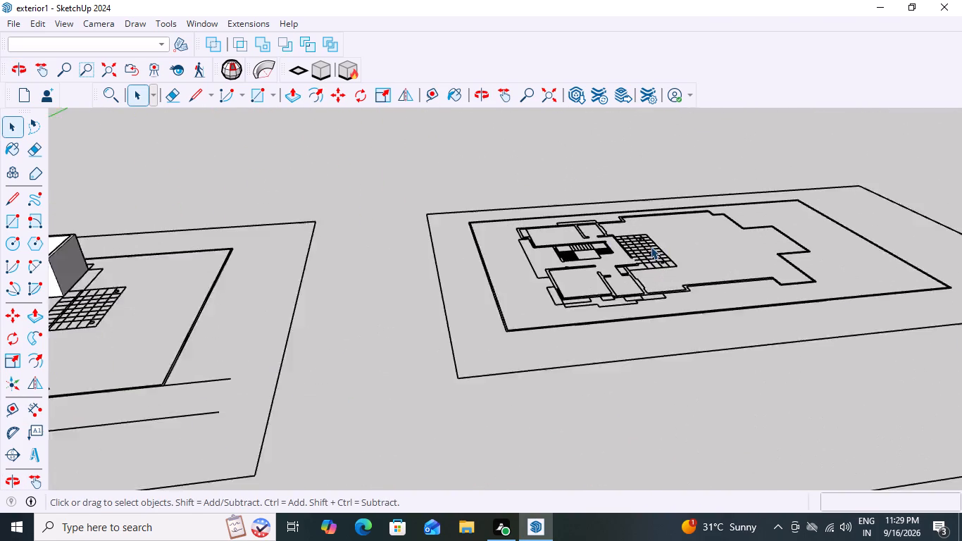
scroll(651, 247, up, 5)
middle_drag(661, 291, 648, 354)
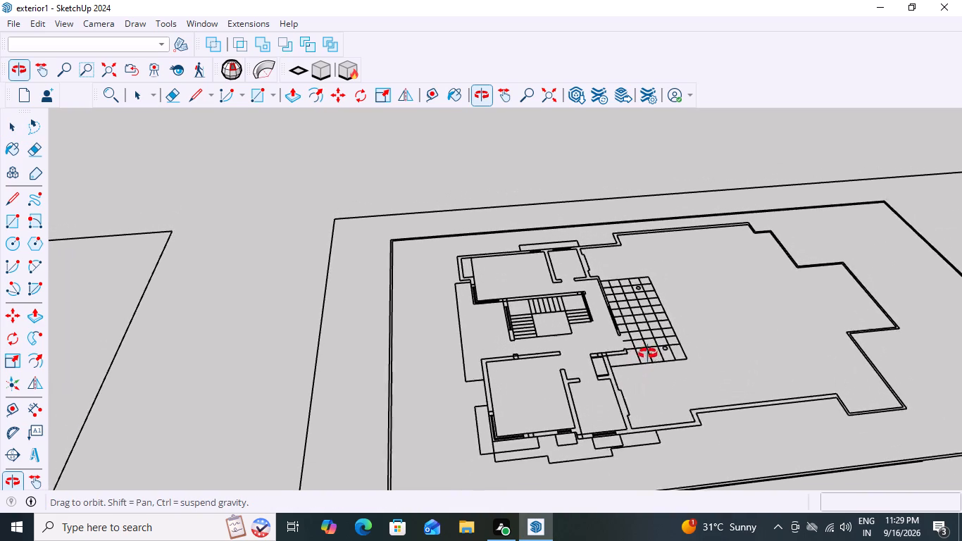
middle_drag(648, 354, 646, 363)
scroll(526, 437, up, 2)
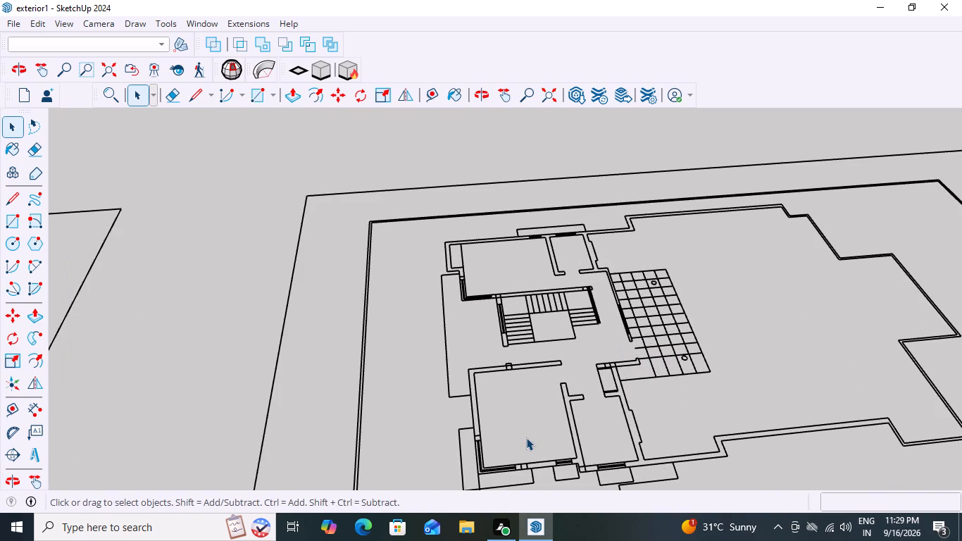
scroll(527, 437, down, 5)
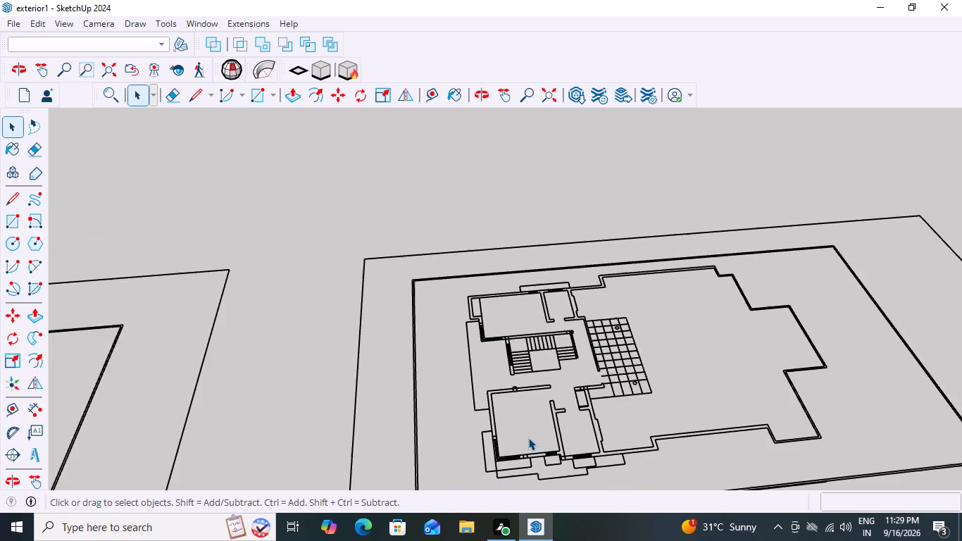
scroll(531, 436, down, 8)
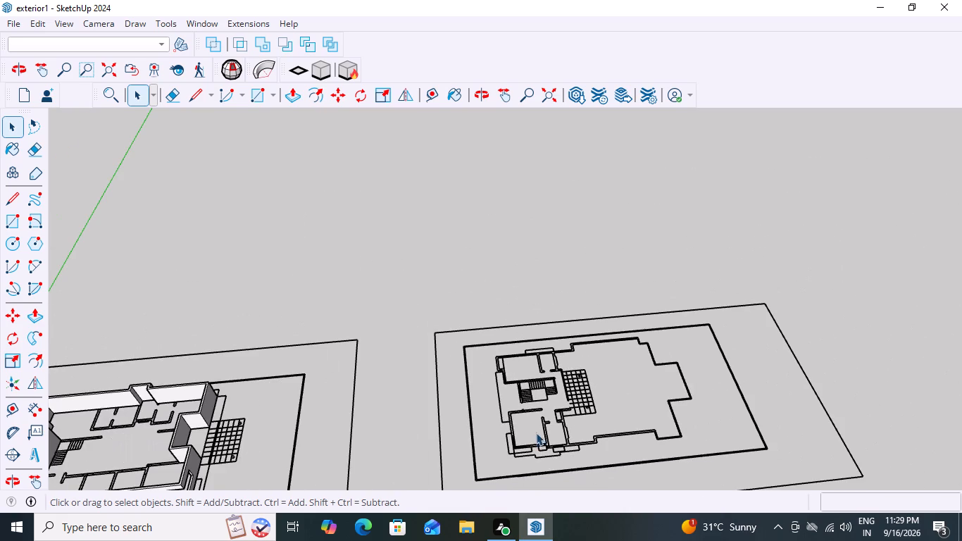
scroll(536, 433, down, 9)
scroll(560, 462, up, 5)
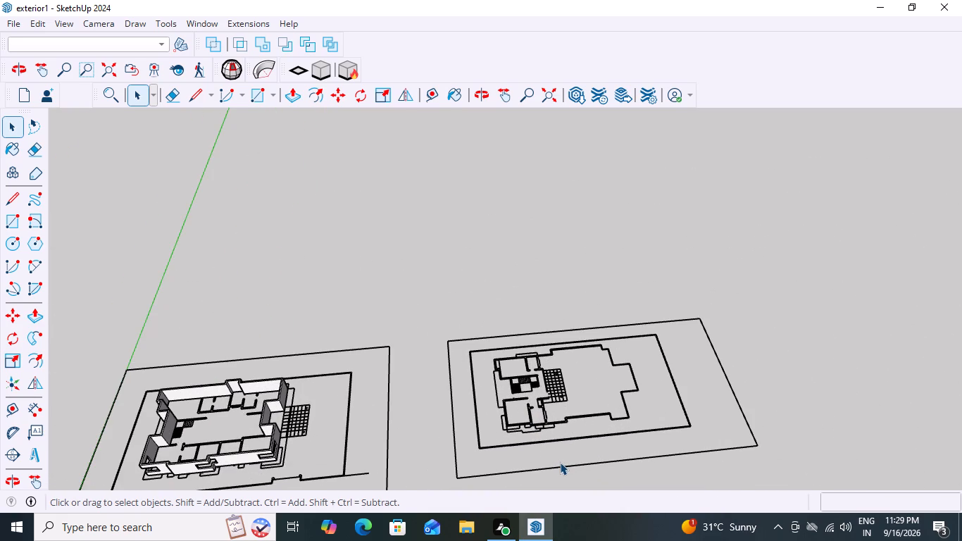
middle_drag(546, 403, 568, 356)
scroll(568, 356, down, 7)
scroll(621, 506, up, 3)
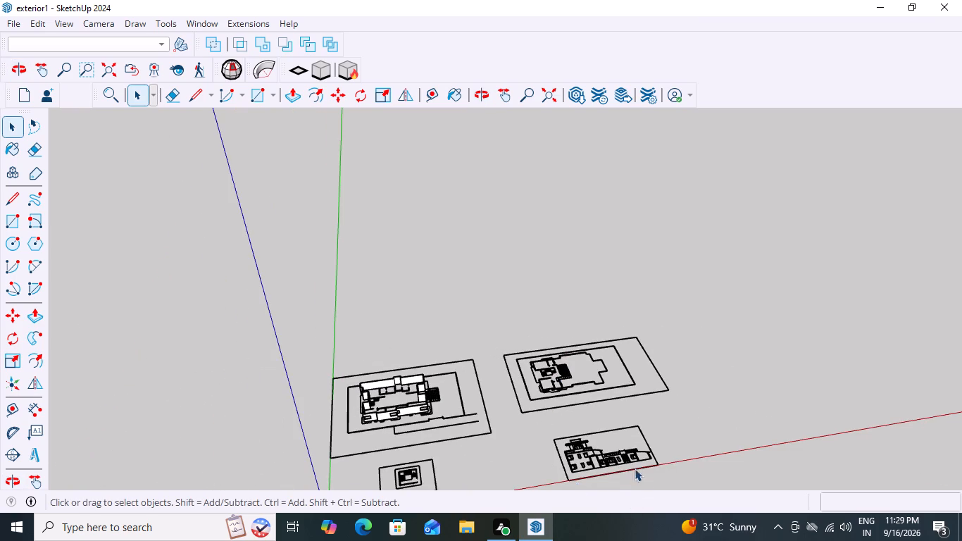
scroll(631, 456, up, 13)
scroll(516, 435, up, 2)
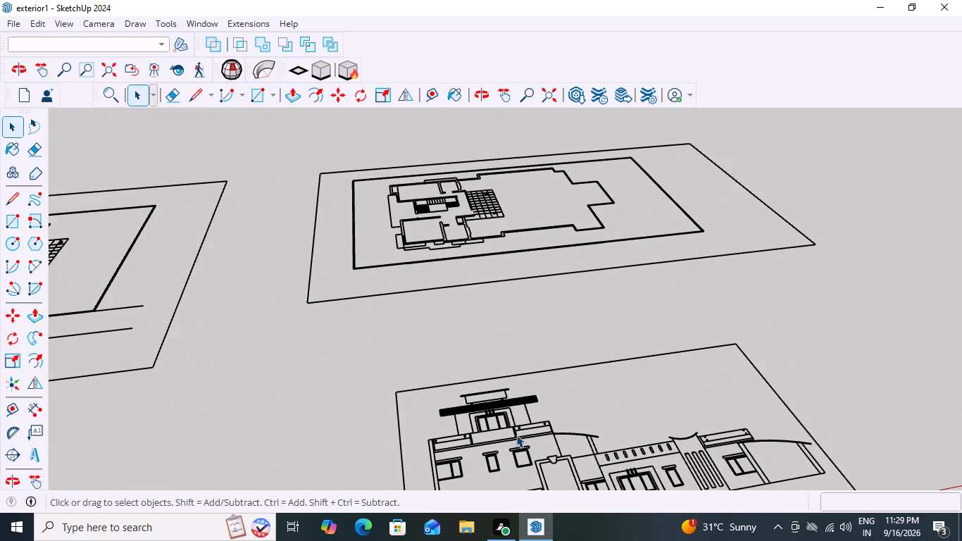
scroll(516, 435, down, 19)
scroll(358, 456, up, 4)
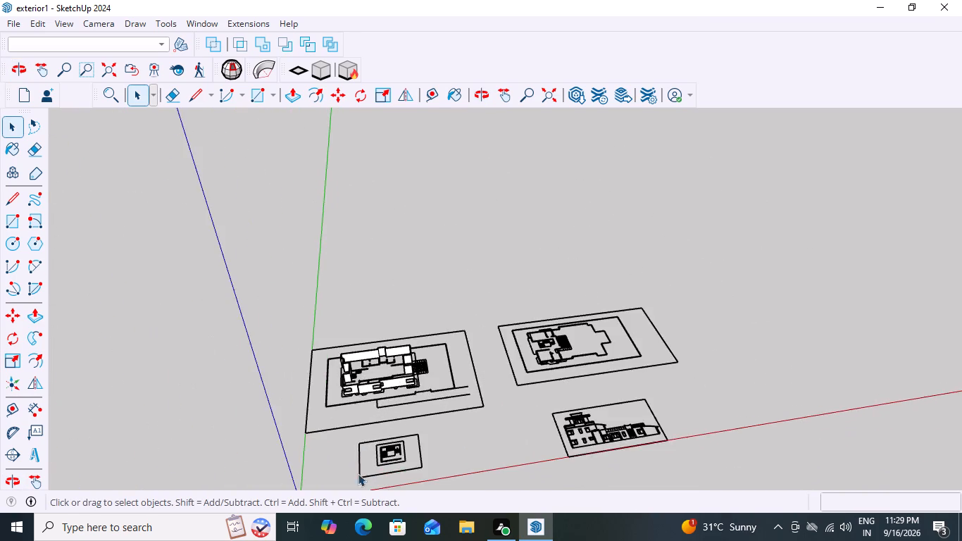
scroll(358, 473, up, 5)
scroll(429, 454, up, 2)
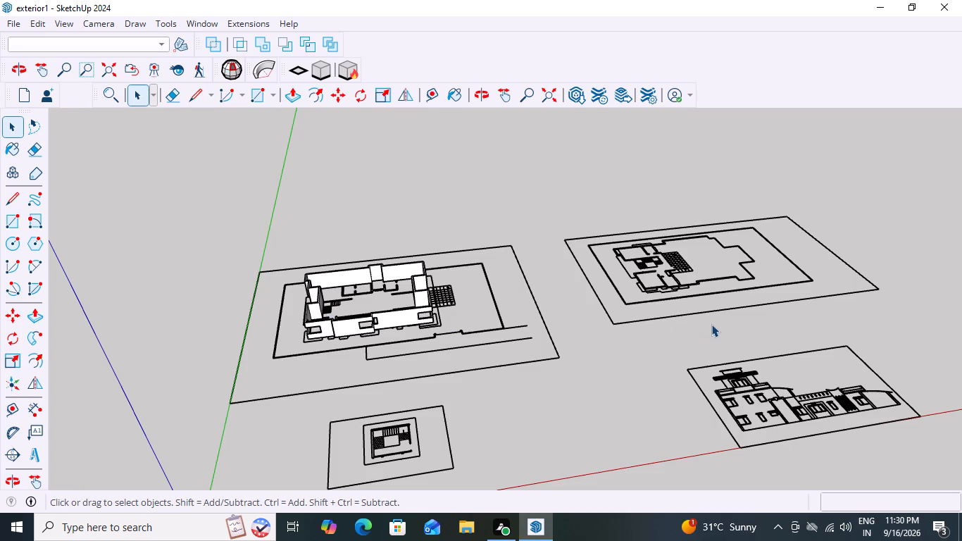
scroll(803, 435, up, 4)
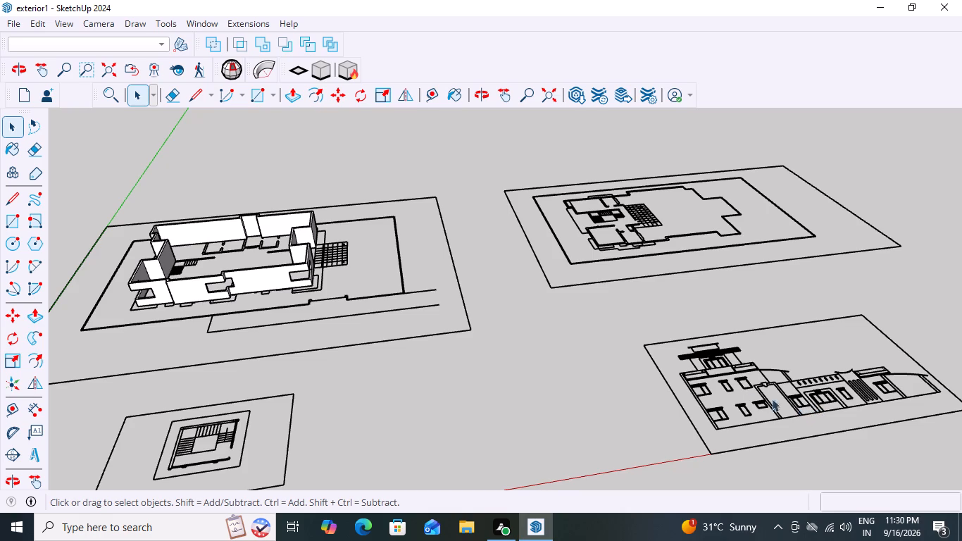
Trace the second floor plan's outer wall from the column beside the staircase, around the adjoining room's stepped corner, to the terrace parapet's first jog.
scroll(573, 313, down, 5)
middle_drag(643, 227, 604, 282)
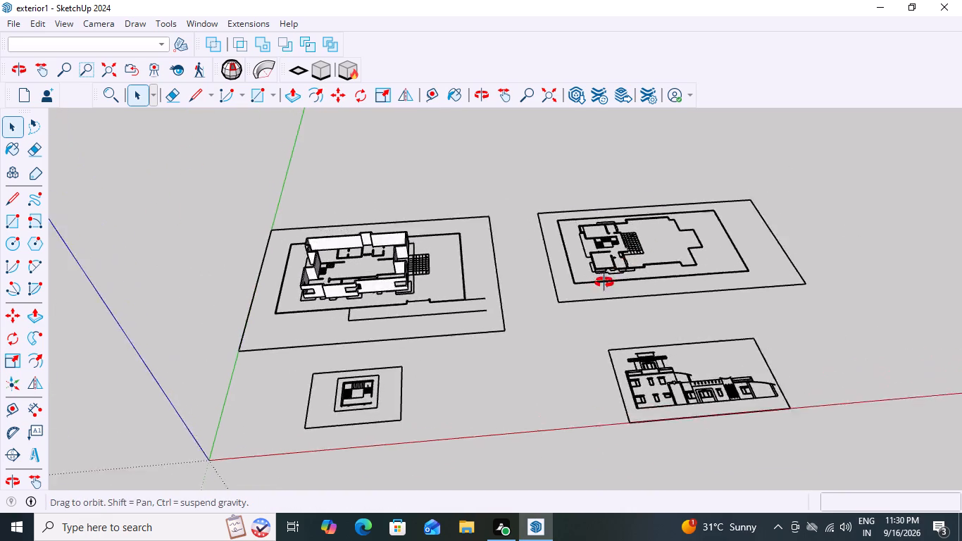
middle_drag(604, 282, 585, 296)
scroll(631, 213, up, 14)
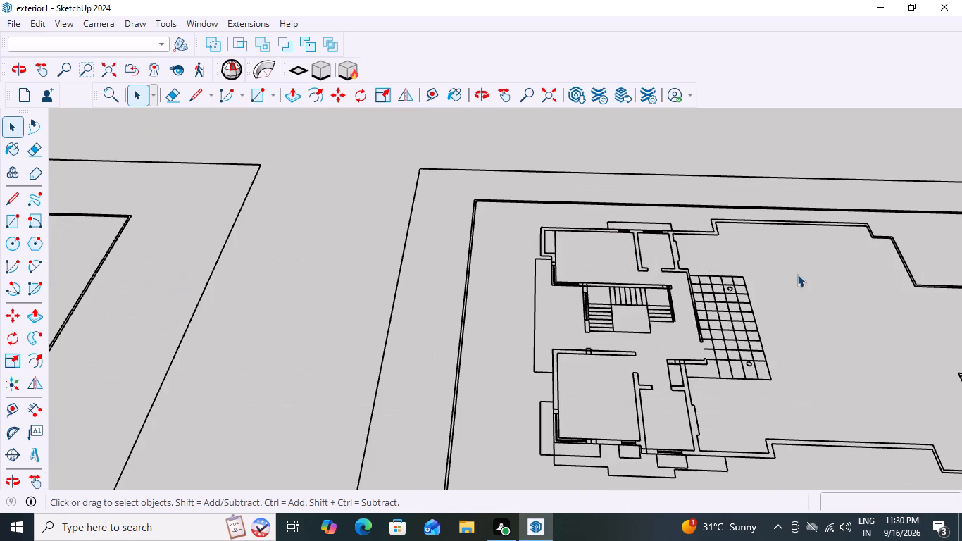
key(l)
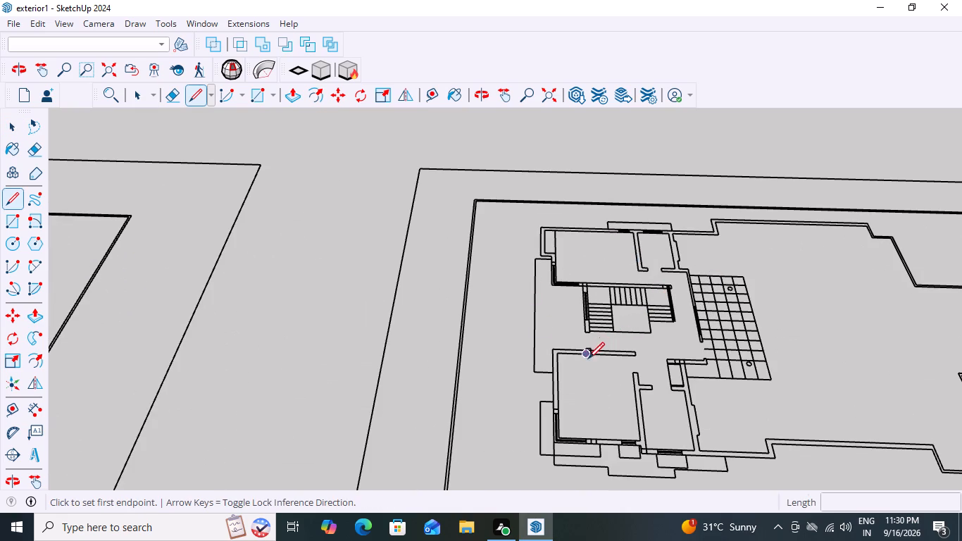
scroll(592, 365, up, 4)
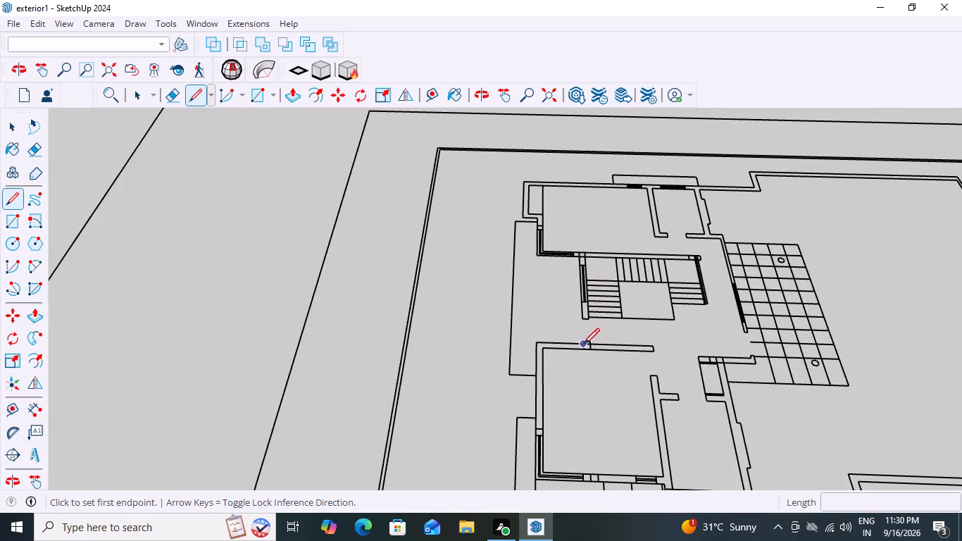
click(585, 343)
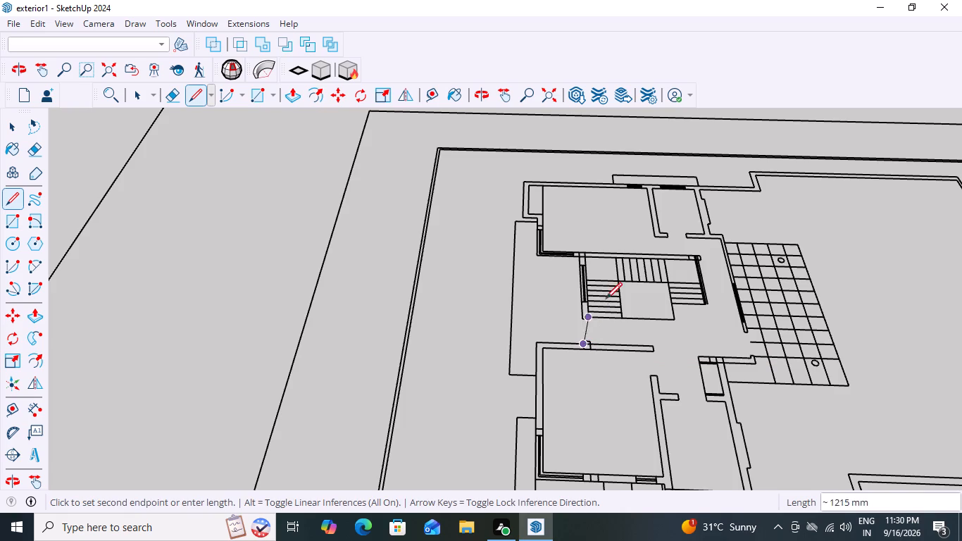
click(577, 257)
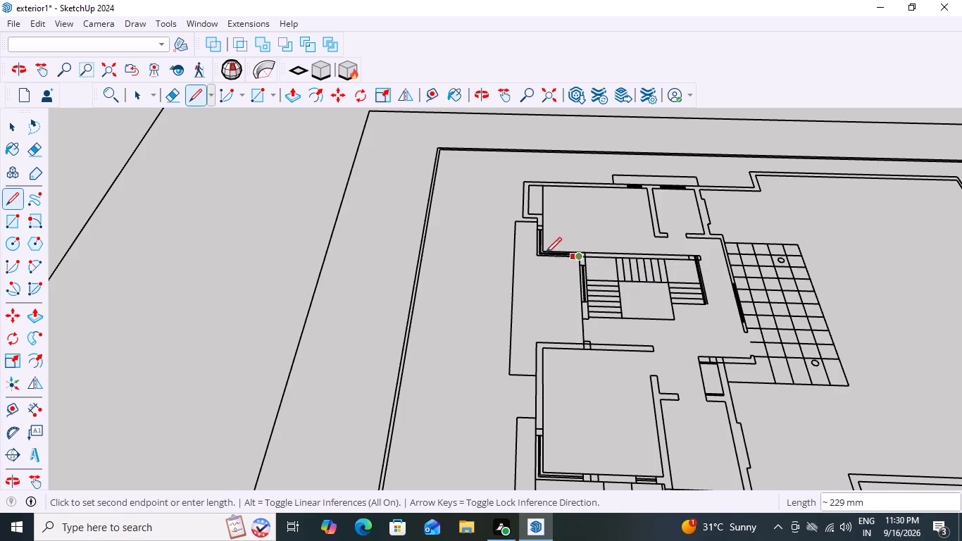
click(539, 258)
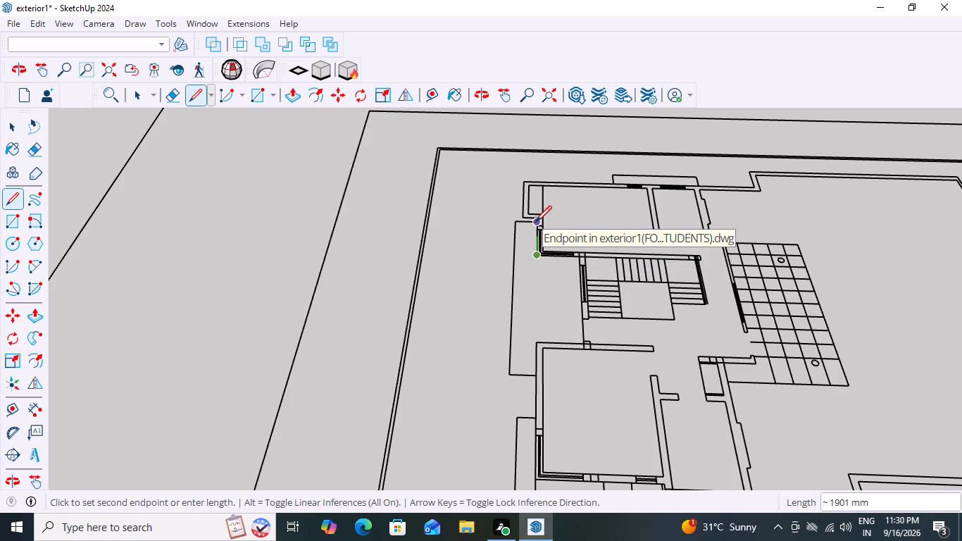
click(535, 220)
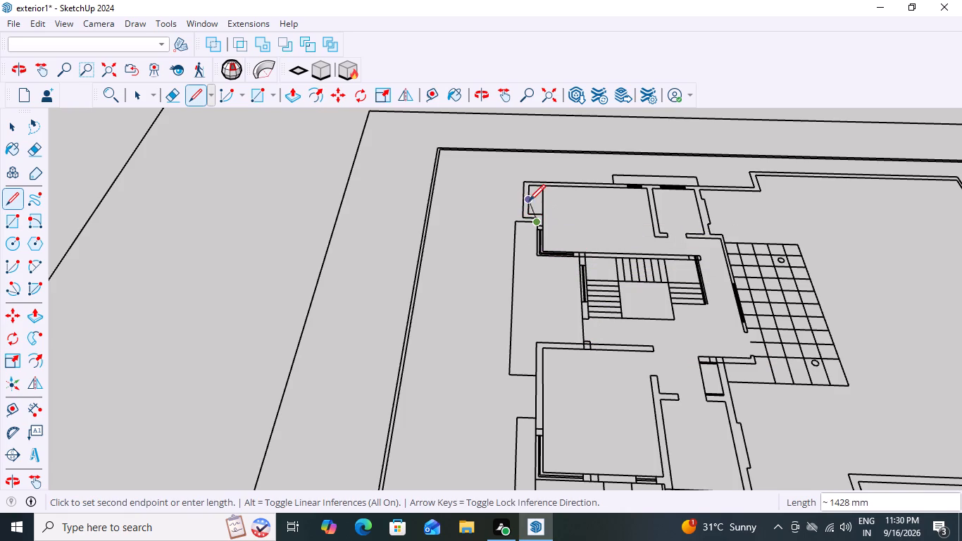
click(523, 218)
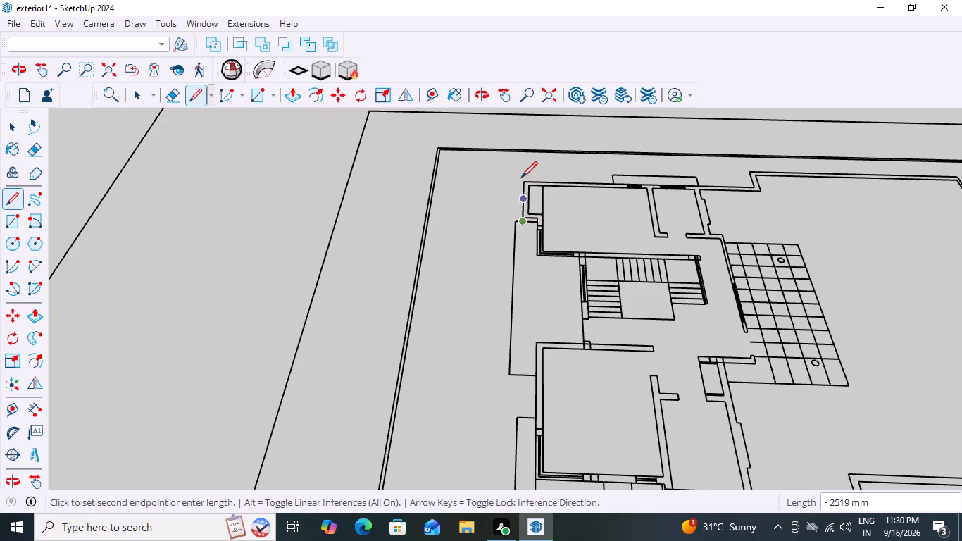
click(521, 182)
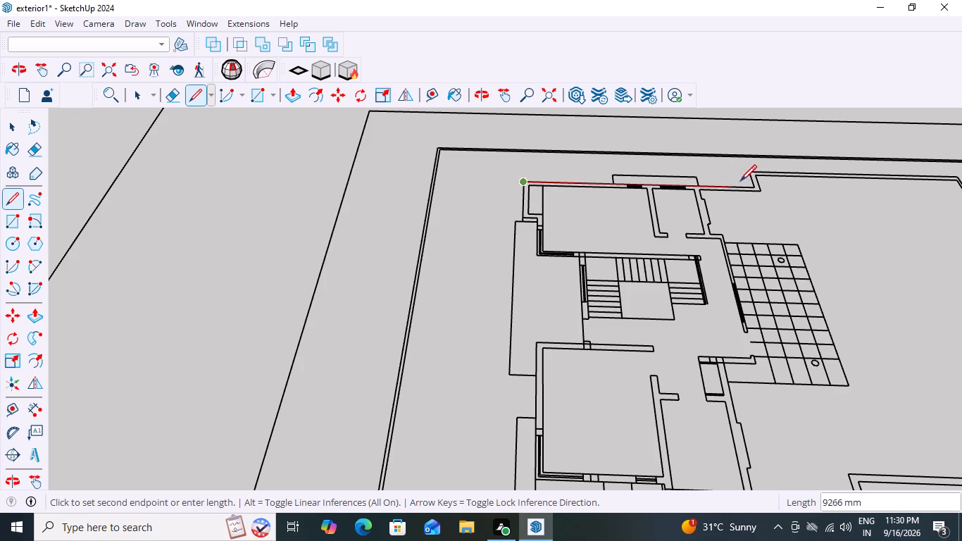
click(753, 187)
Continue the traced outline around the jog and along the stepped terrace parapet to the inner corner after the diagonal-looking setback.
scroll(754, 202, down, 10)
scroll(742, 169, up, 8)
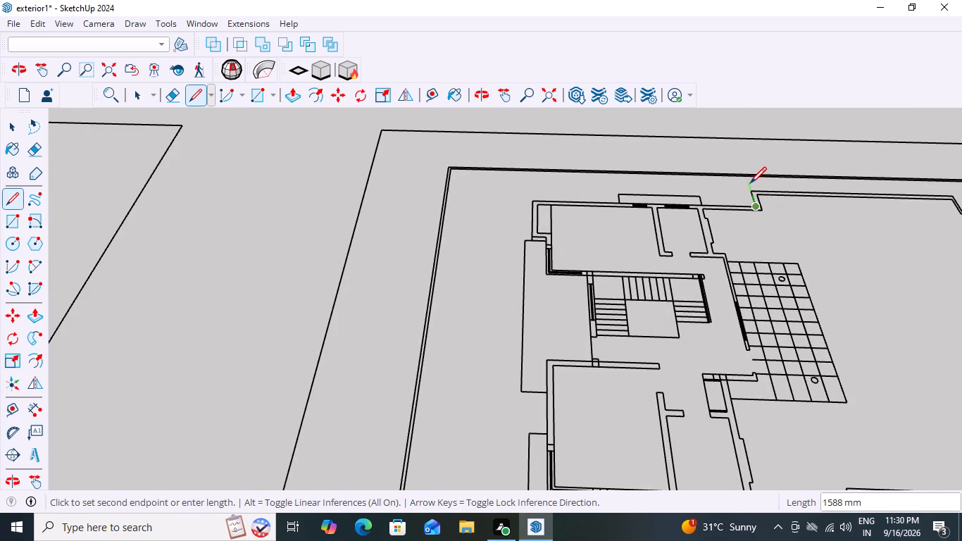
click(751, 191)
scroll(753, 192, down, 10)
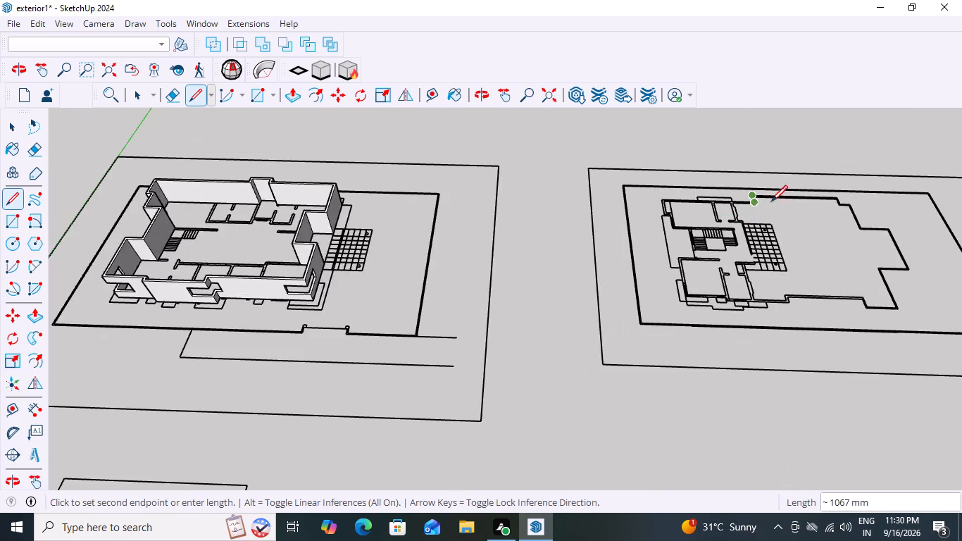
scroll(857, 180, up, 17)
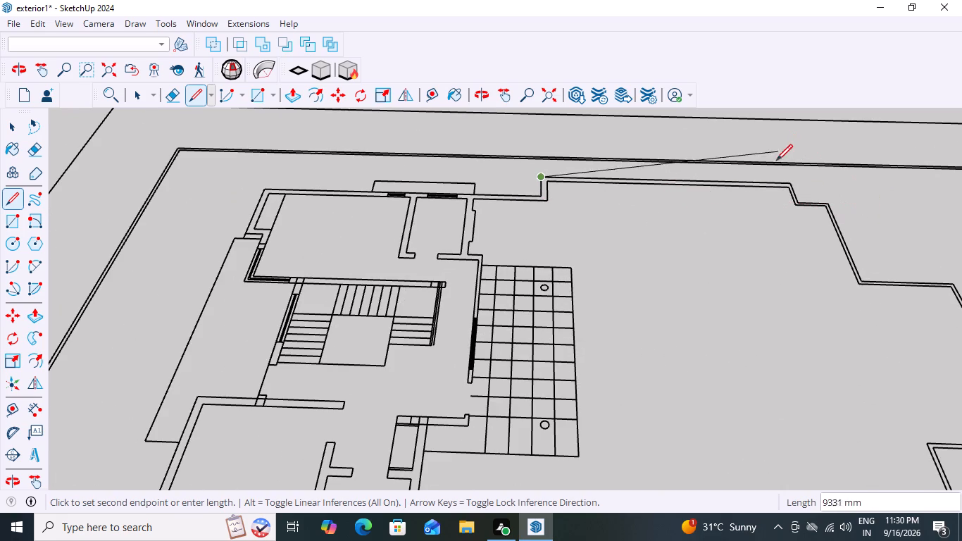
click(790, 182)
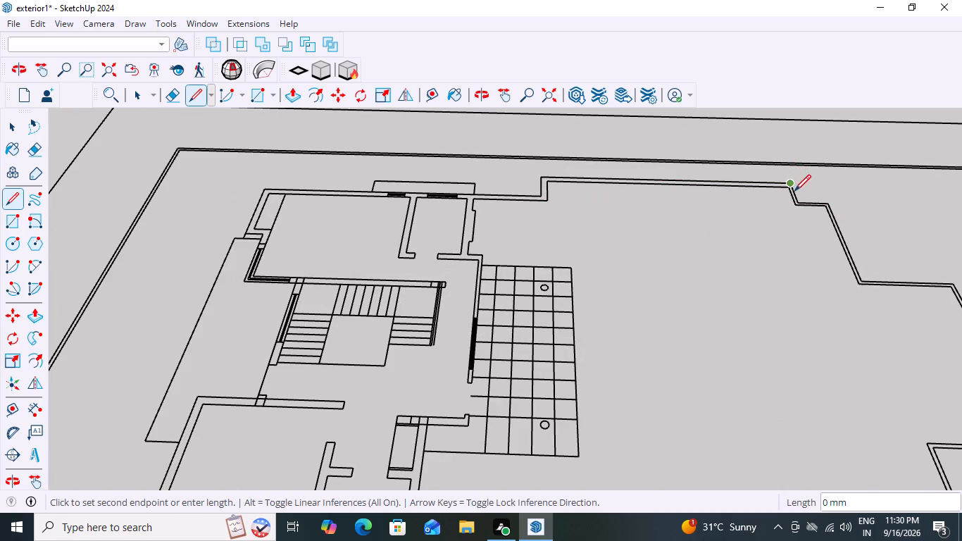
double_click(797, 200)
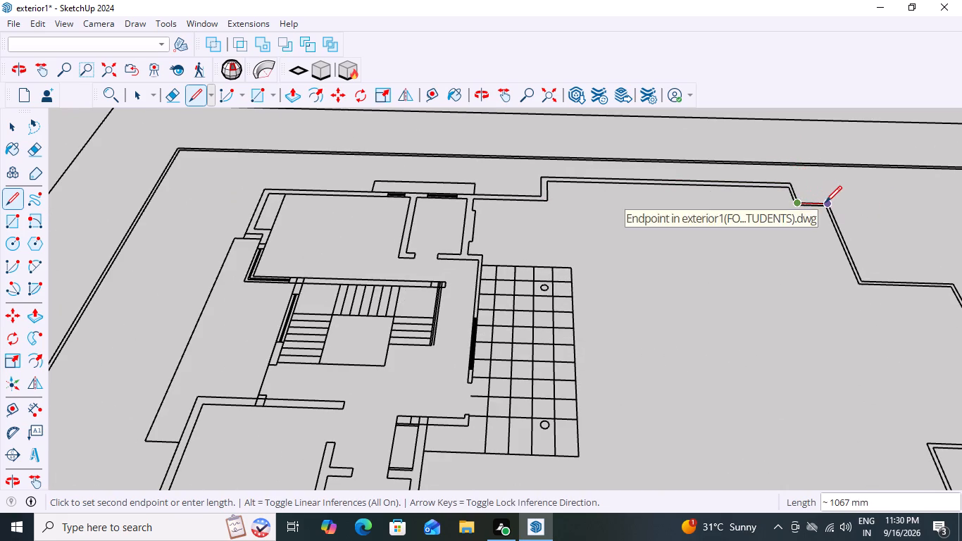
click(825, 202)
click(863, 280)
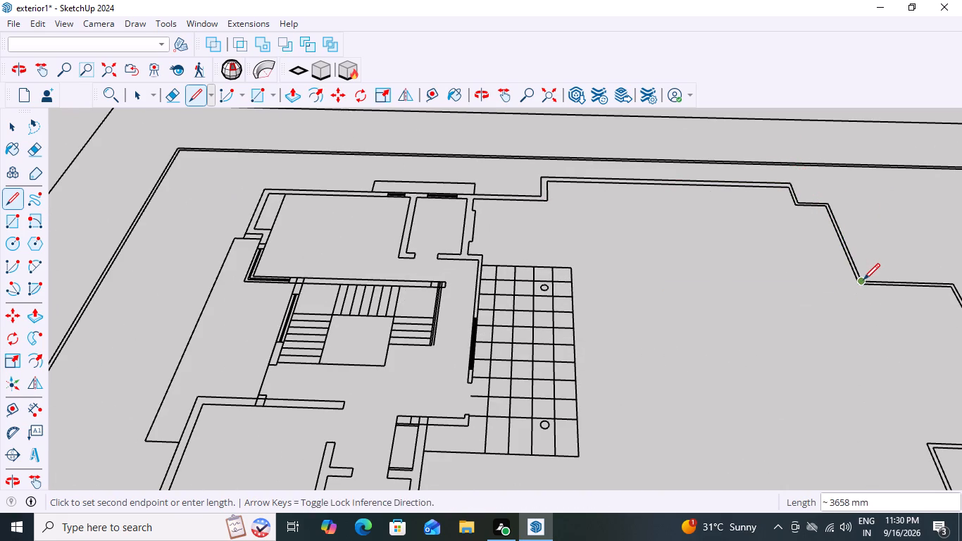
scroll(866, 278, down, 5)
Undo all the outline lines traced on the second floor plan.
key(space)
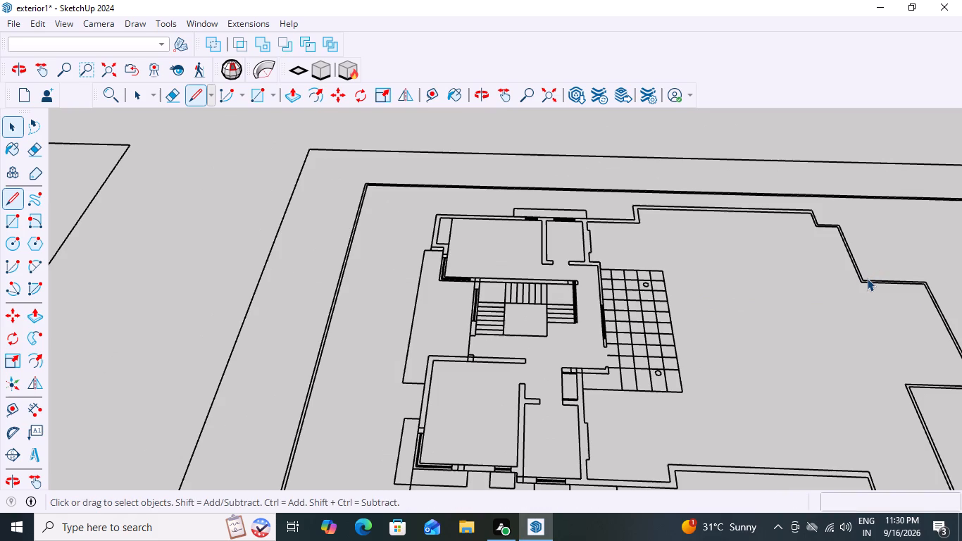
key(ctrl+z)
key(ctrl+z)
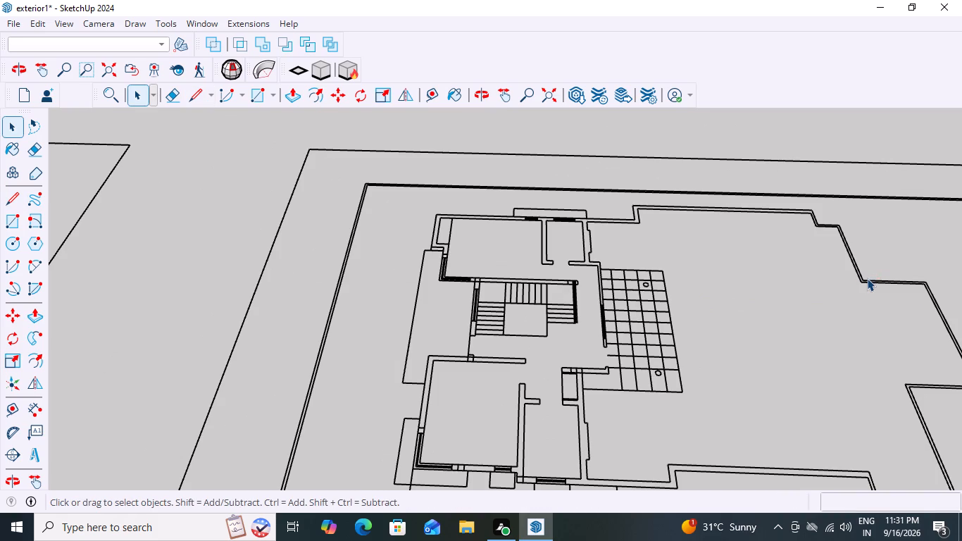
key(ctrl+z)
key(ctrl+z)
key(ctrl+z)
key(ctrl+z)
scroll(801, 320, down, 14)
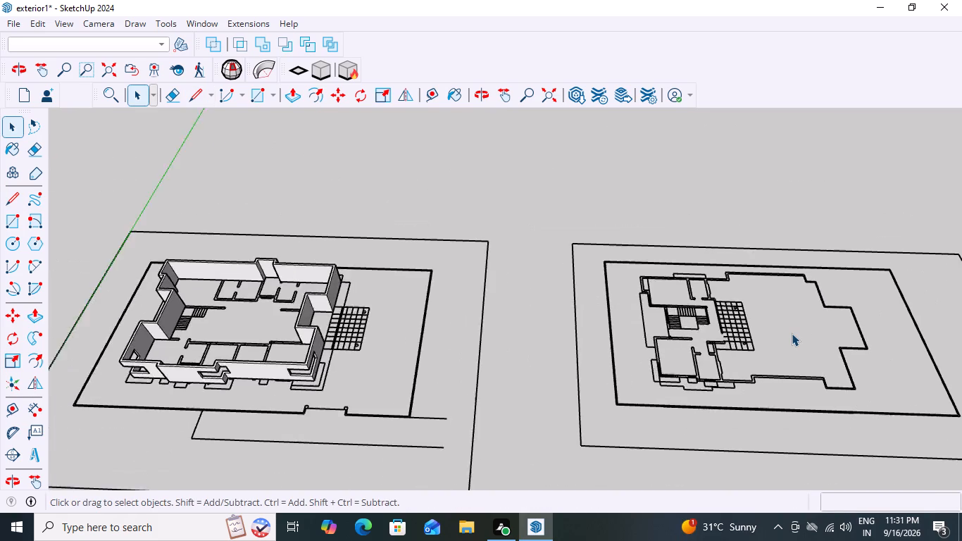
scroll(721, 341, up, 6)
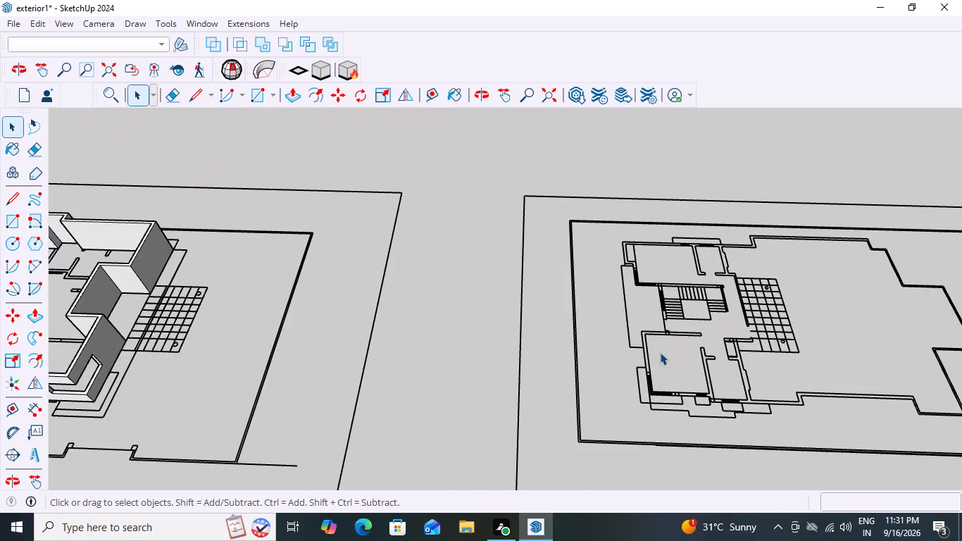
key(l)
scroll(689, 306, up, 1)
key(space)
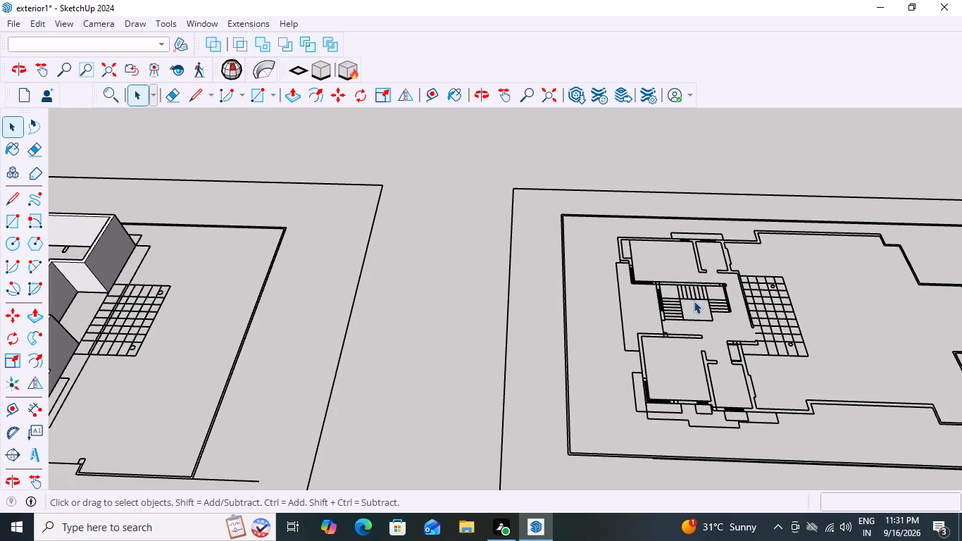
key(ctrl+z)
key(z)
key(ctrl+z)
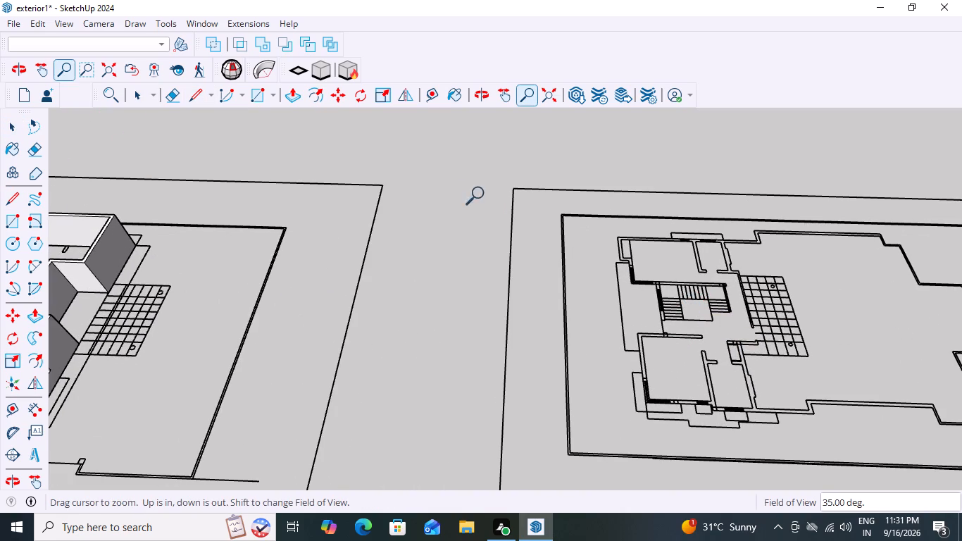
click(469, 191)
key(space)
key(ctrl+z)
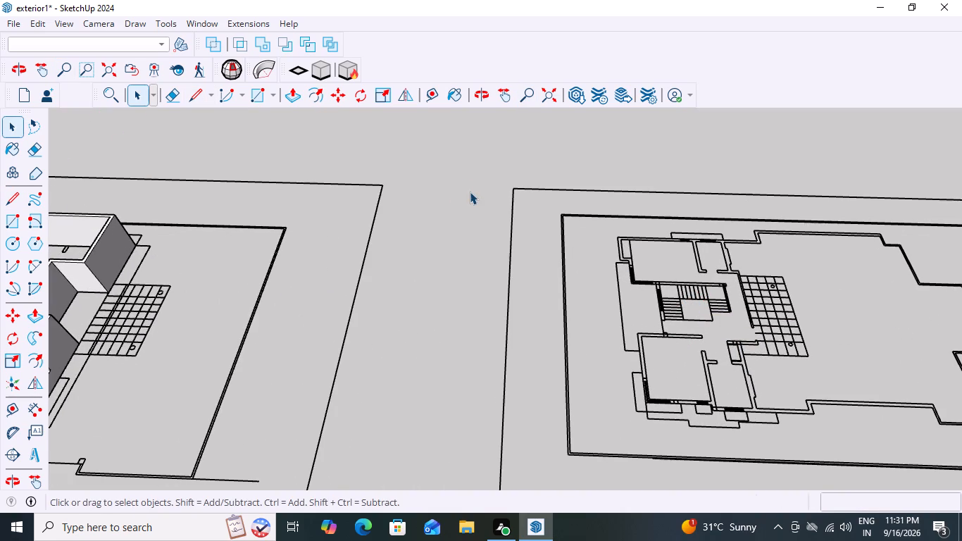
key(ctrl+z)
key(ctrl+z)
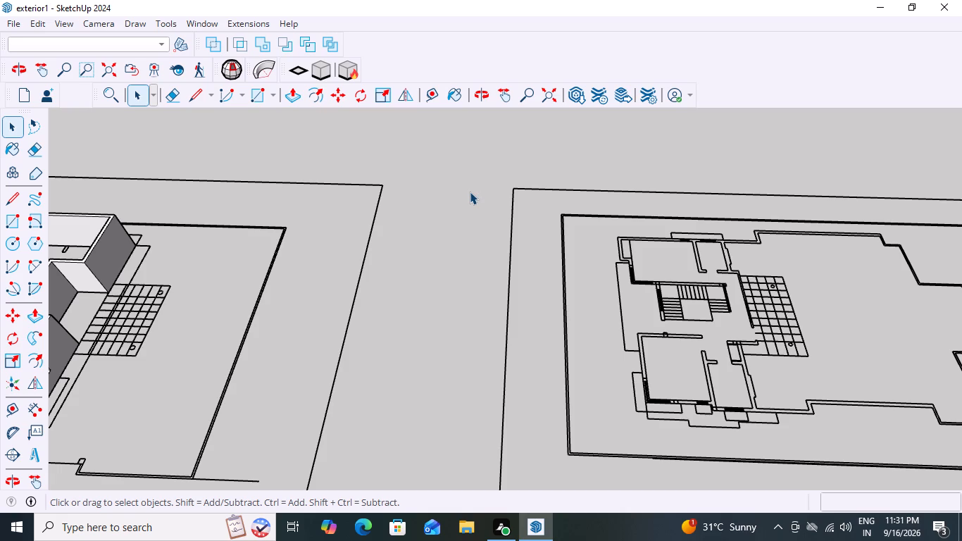
Trace the second floor plan's outline from the column below the staircase, along the stair wall, and around the adjoining room's stepped side to its far corner.
scroll(677, 336, up, 2)
key(l)
scroll(669, 344, up, 2)
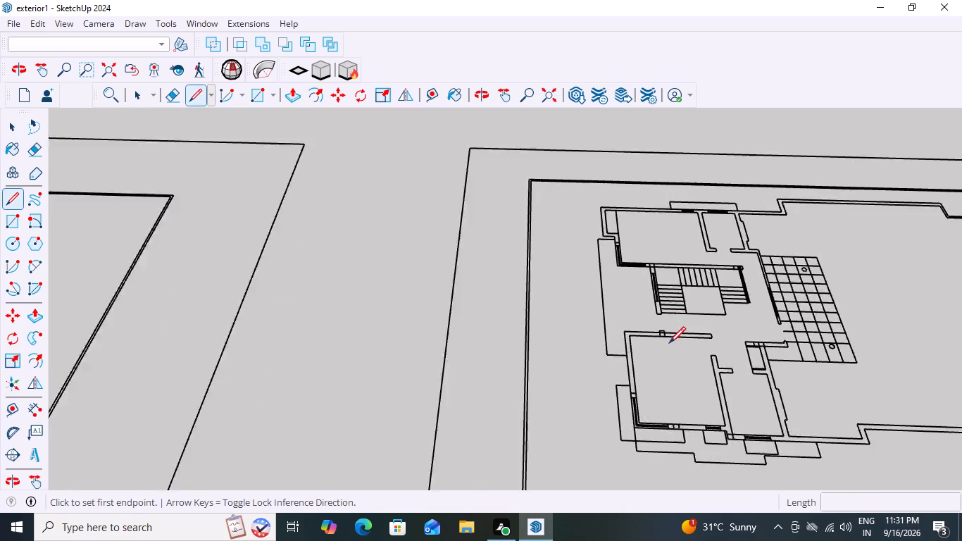
scroll(669, 343, up, 4)
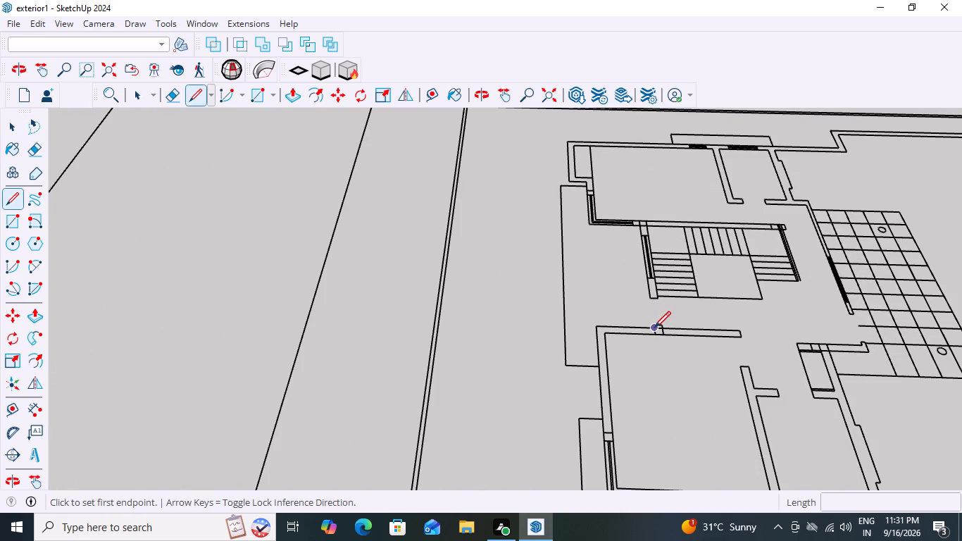
click(654, 328)
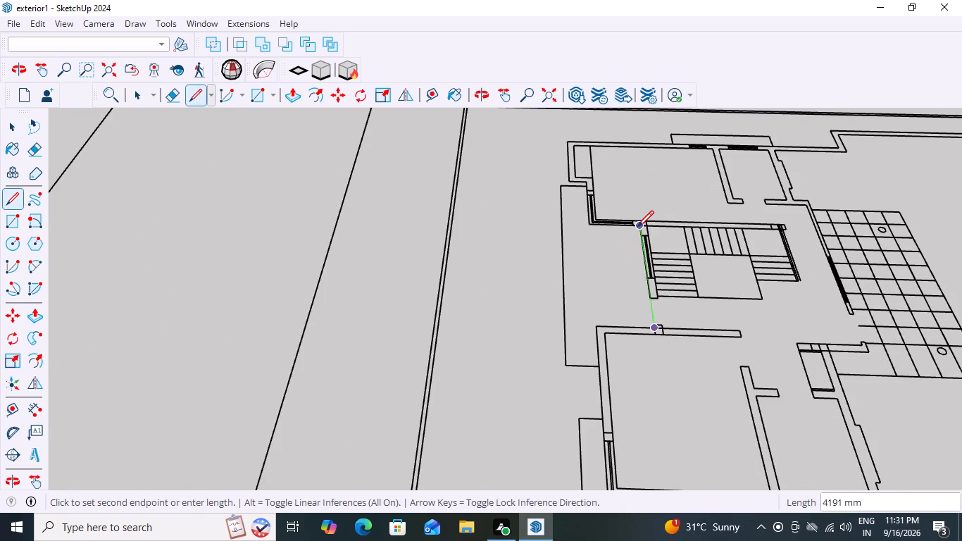
click(639, 226)
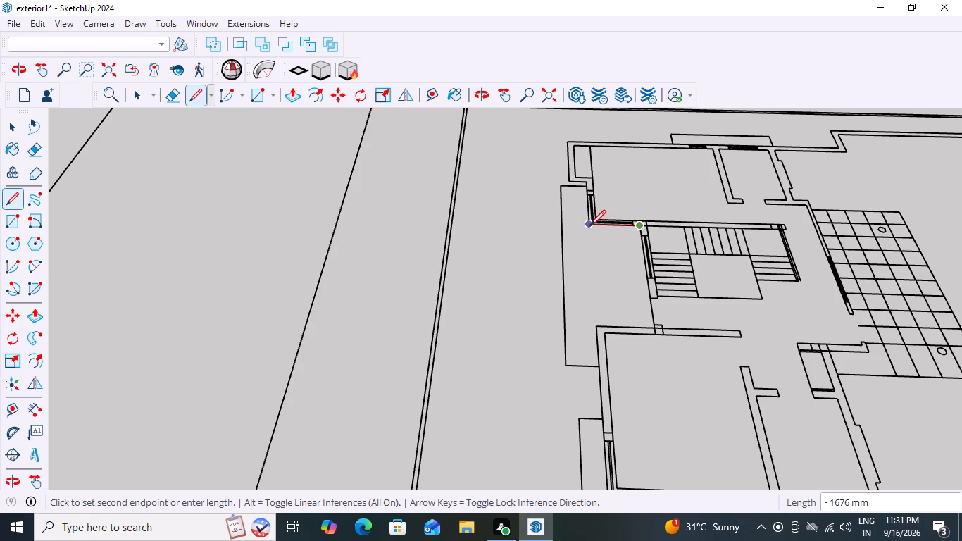
click(589, 226)
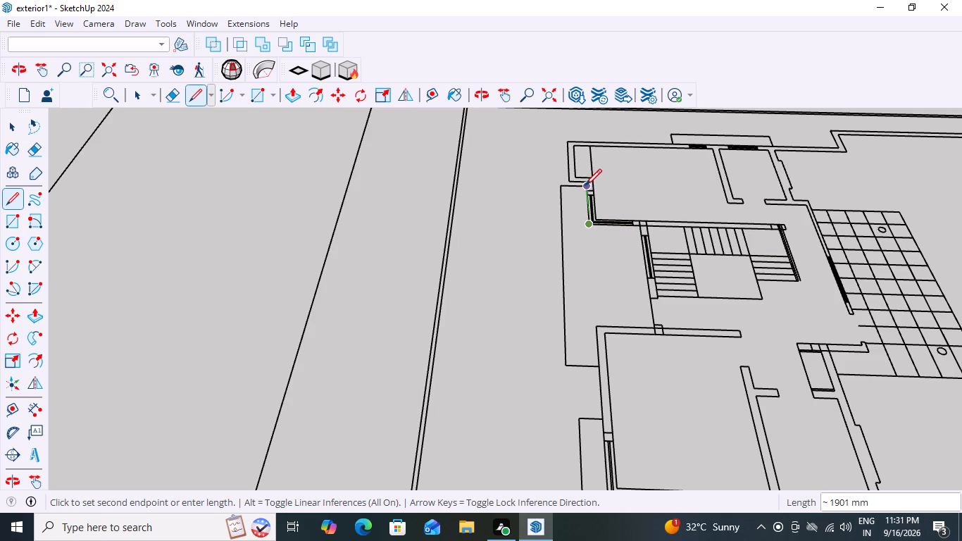
click(588, 182)
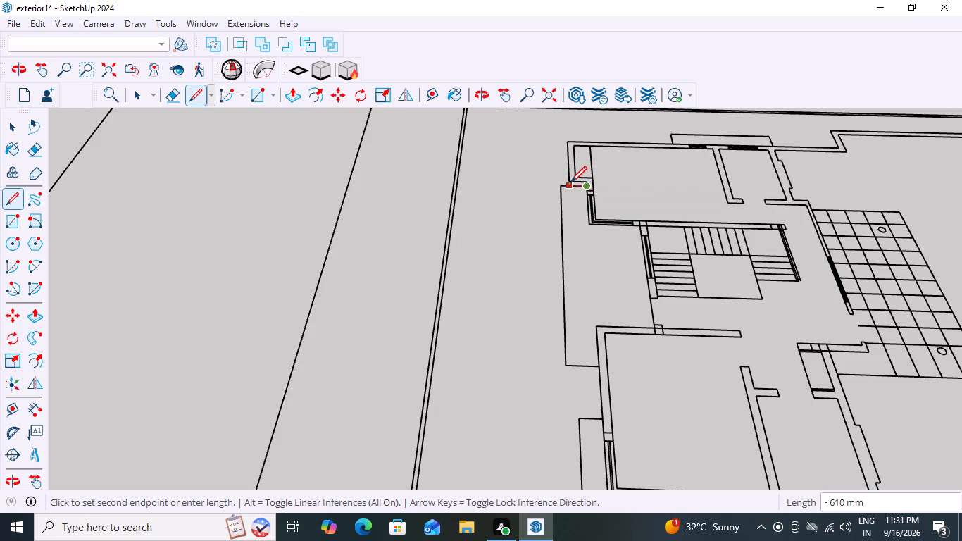
click(570, 182)
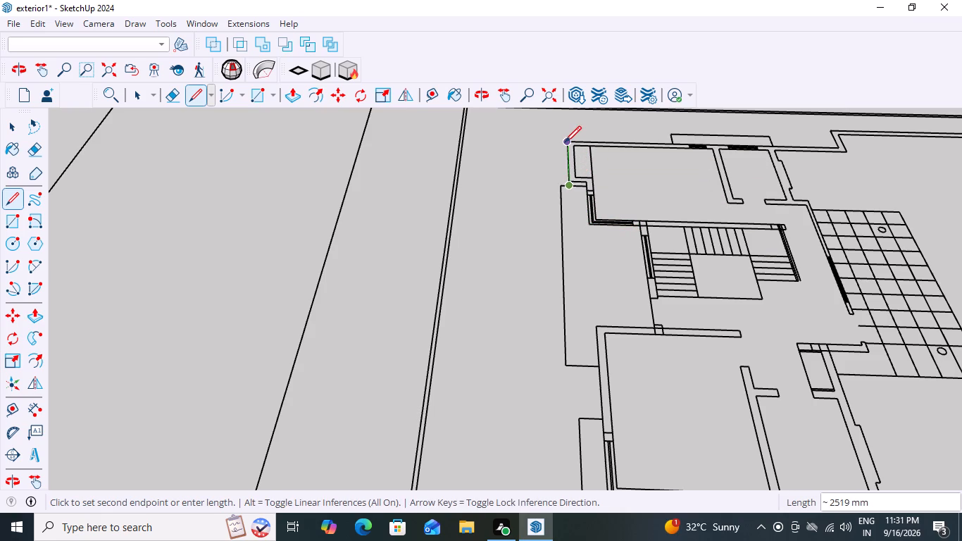
click(565, 142)
Trace the second floor outline about 7696 mm along the far window wall, down the small room's side, and about 495 mm to the tiled terrace's corner.
scroll(568, 150, down, 8)
scroll(747, 132, up, 4)
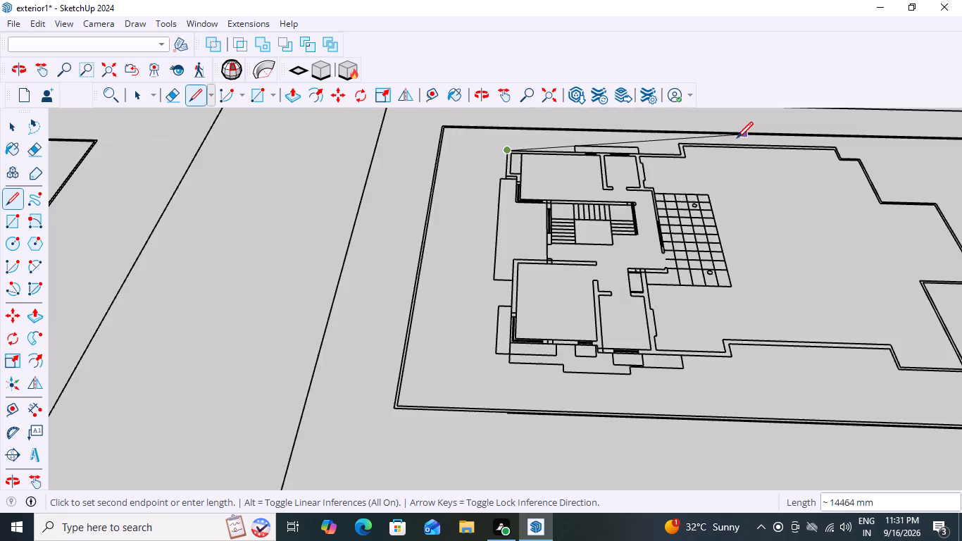
scroll(737, 138, up, 3)
scroll(584, 158, up, 4)
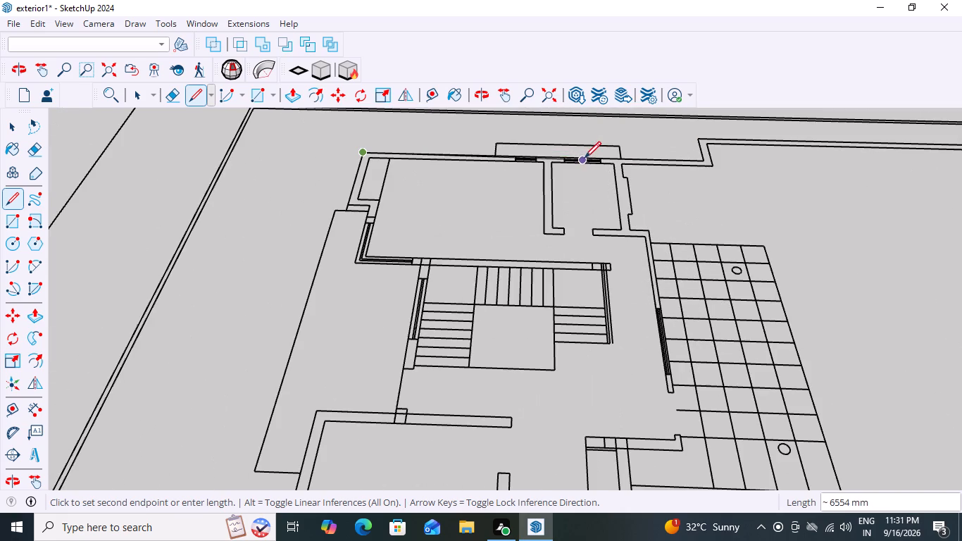
click(621, 156)
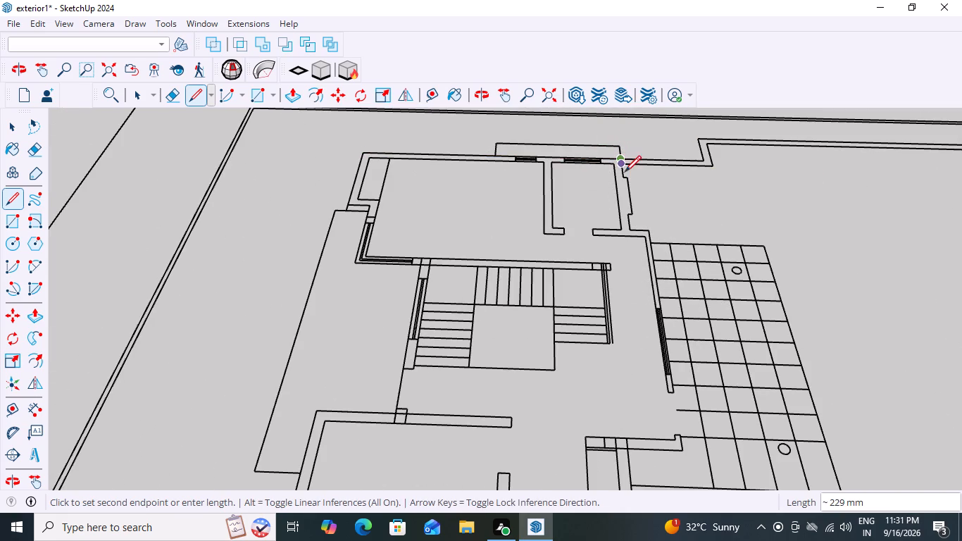
click(625, 177)
click(627, 177)
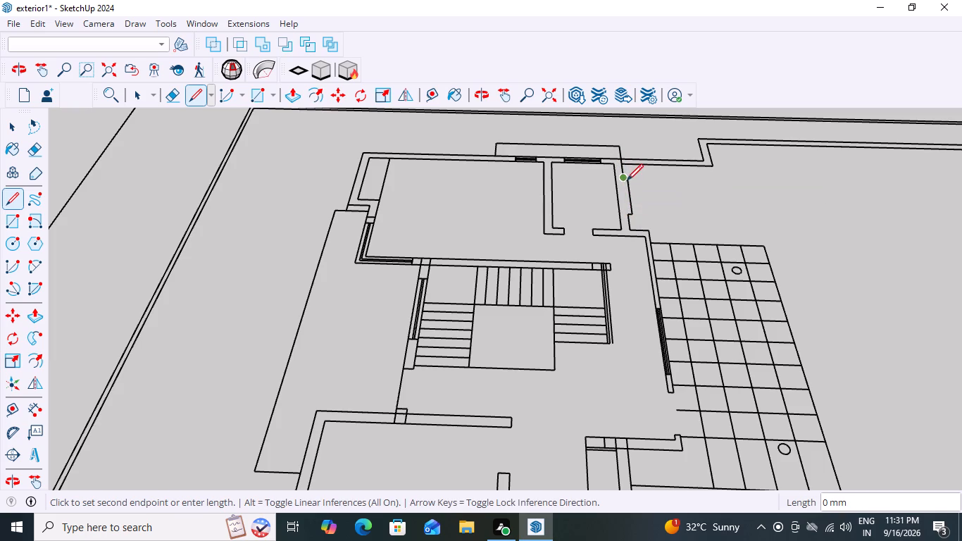
scroll(625, 181, up, 6)
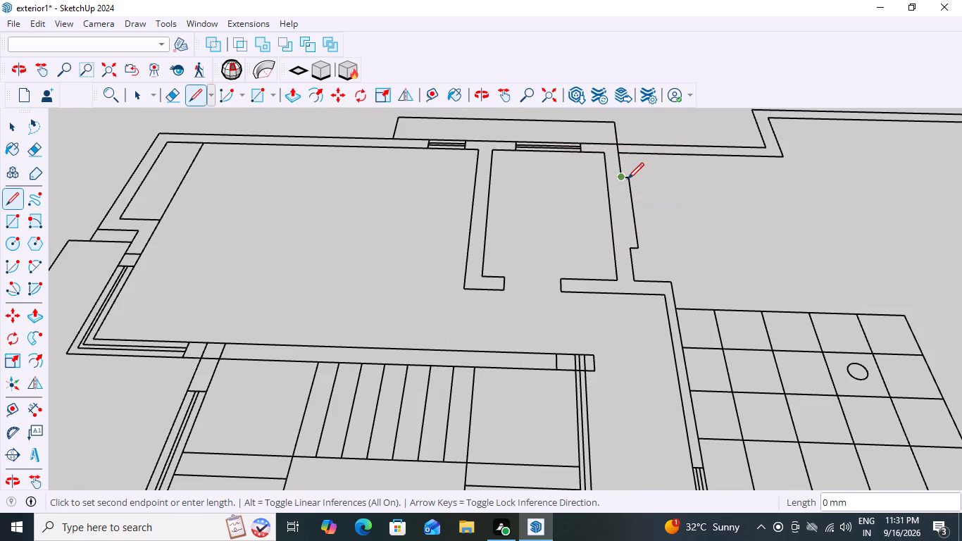
click(628, 178)
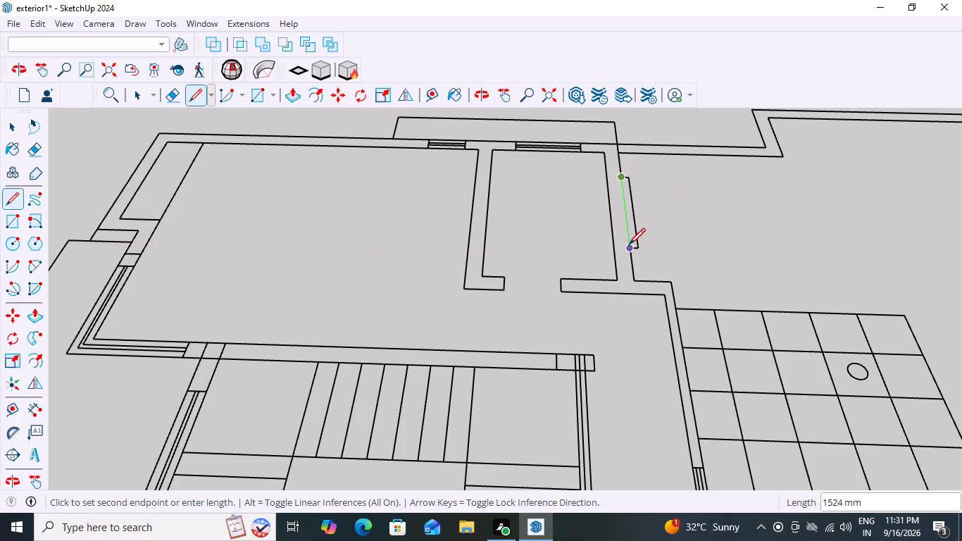
click(635, 280)
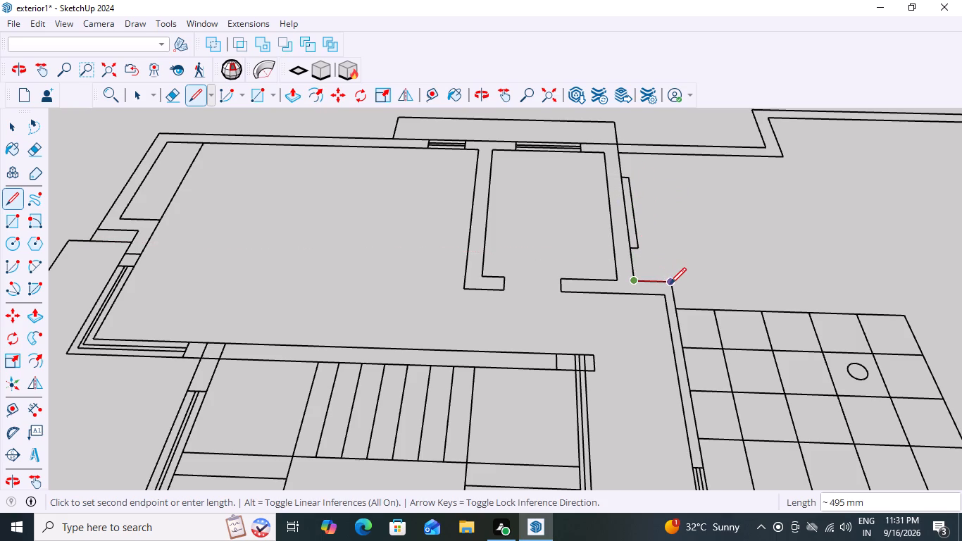
click(670, 284)
Continue the outline about 6302 mm along the tiled terrace's wall line and about 1105 mm back to the lower room's side wall.
scroll(670, 284, down, 11)
scroll(718, 471, up, 1)
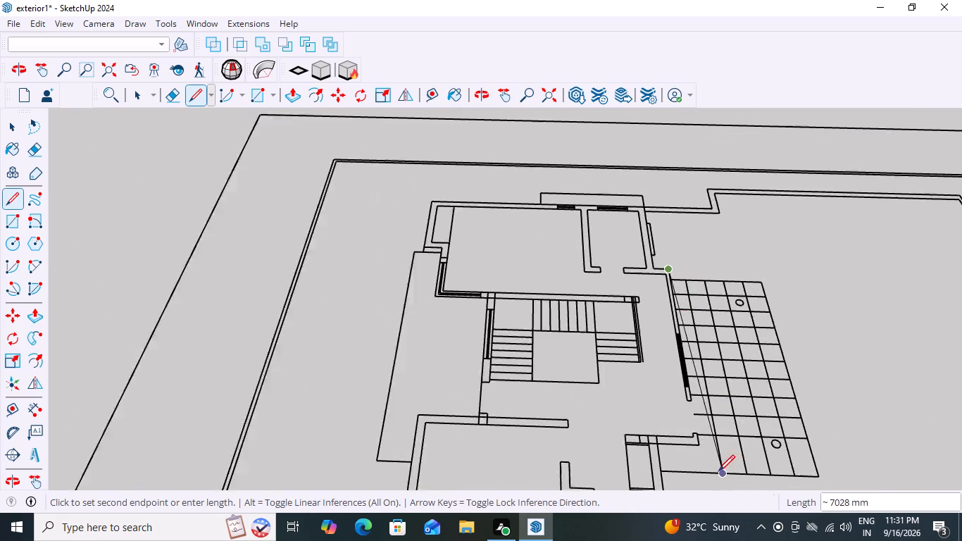
scroll(718, 471, up, 11)
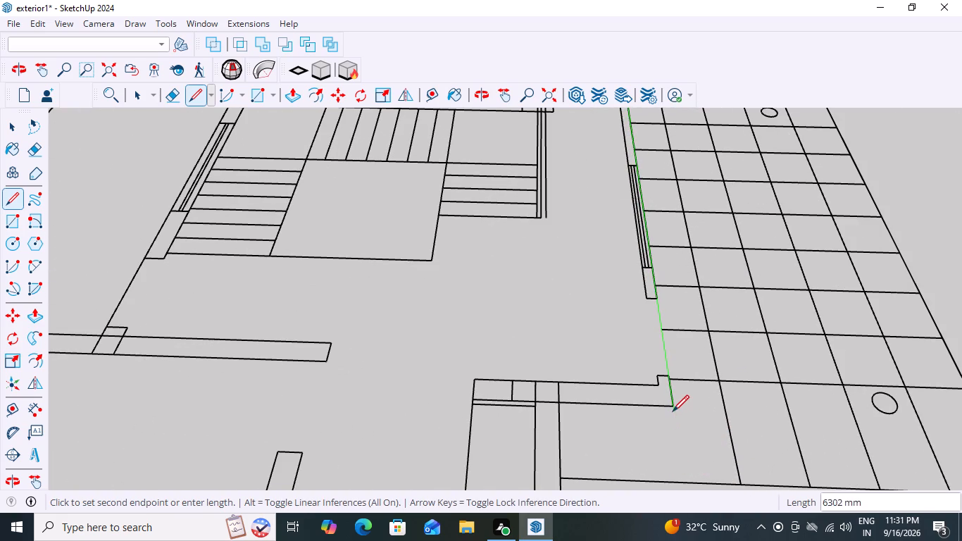
click(672, 407)
scroll(672, 407, down, 11)
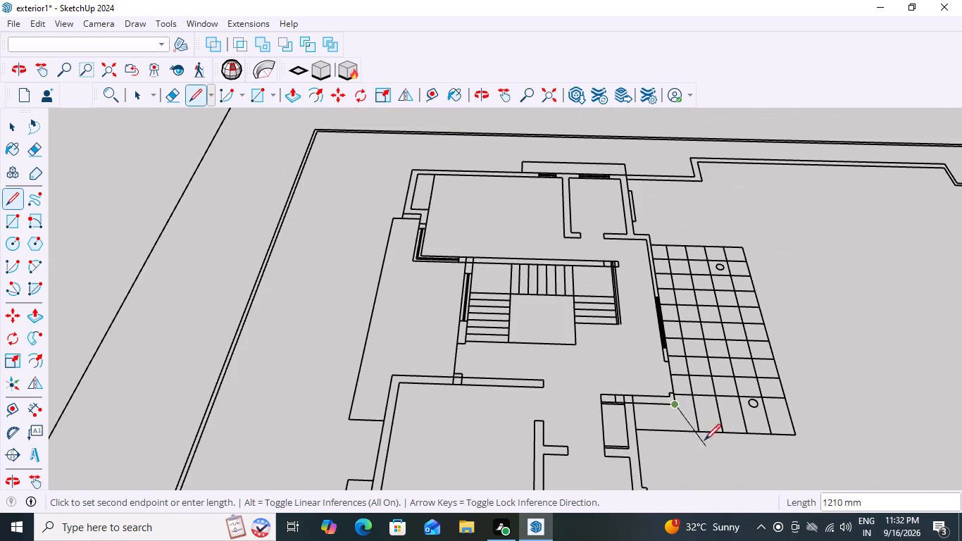
scroll(704, 440, down, 5)
scroll(640, 452, up, 8)
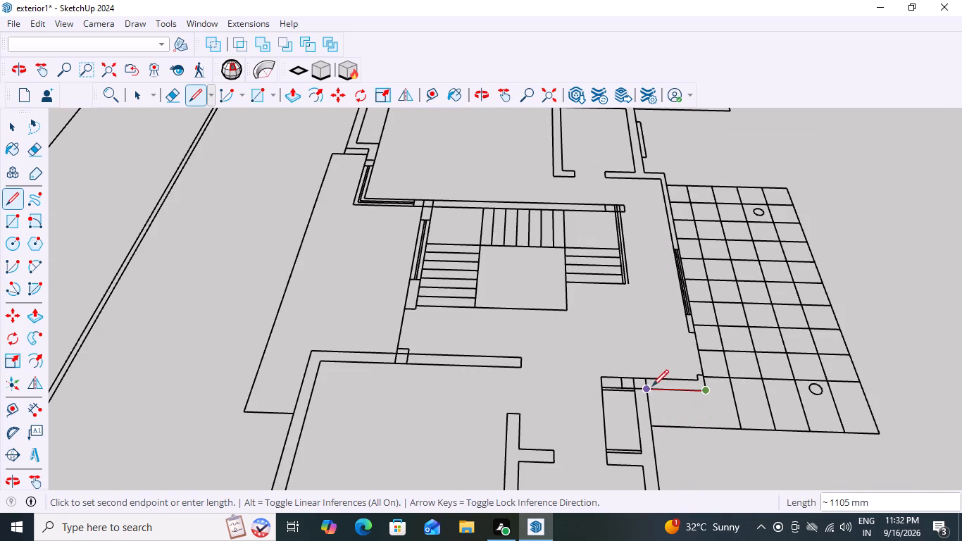
click(646, 392)
Trace the outline about 4801 mm along the lower room's side wall, around the 381 mm step, and about 3886 mm to the large room's outer corner.
scroll(646, 392, down, 6)
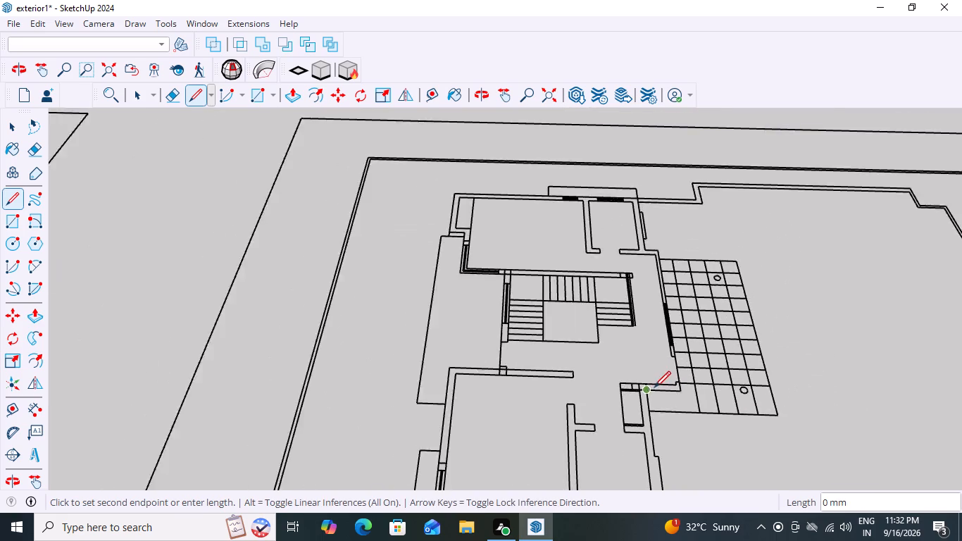
scroll(654, 387, down, 12)
scroll(683, 466, up, 14)
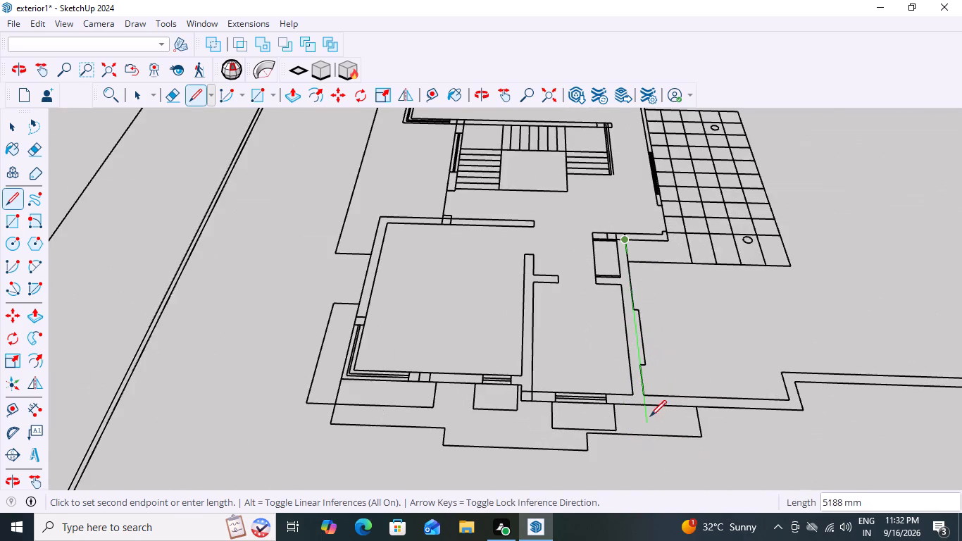
scroll(648, 411, up, 8)
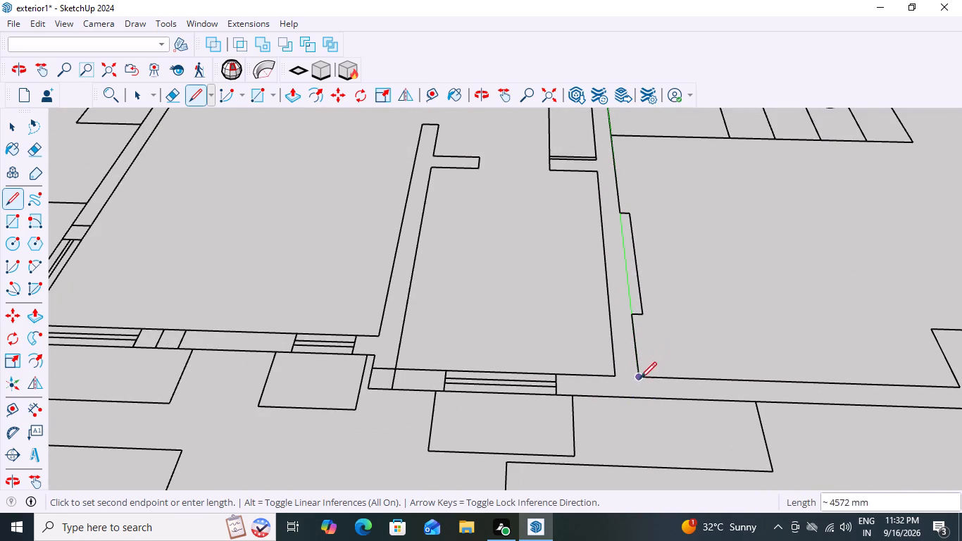
scroll(639, 399, down, 4)
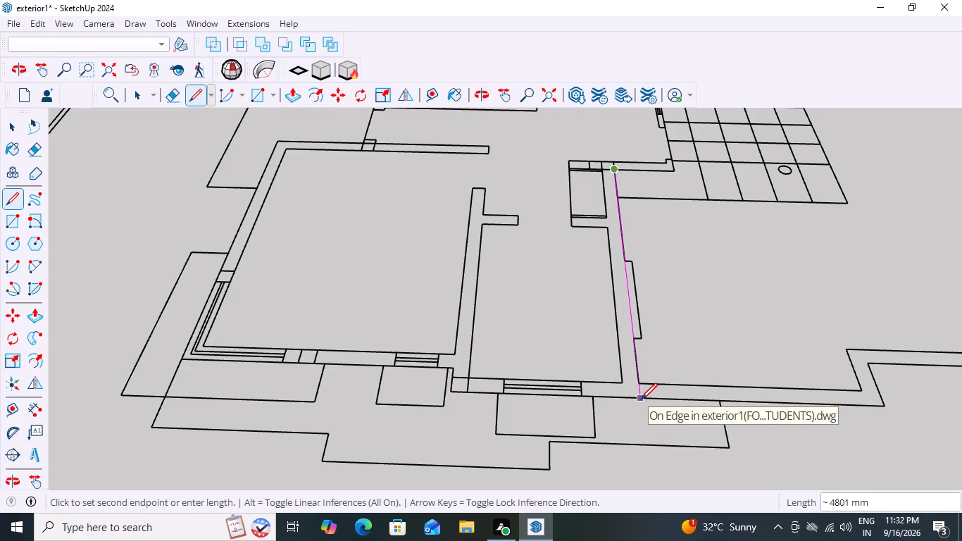
click(641, 399)
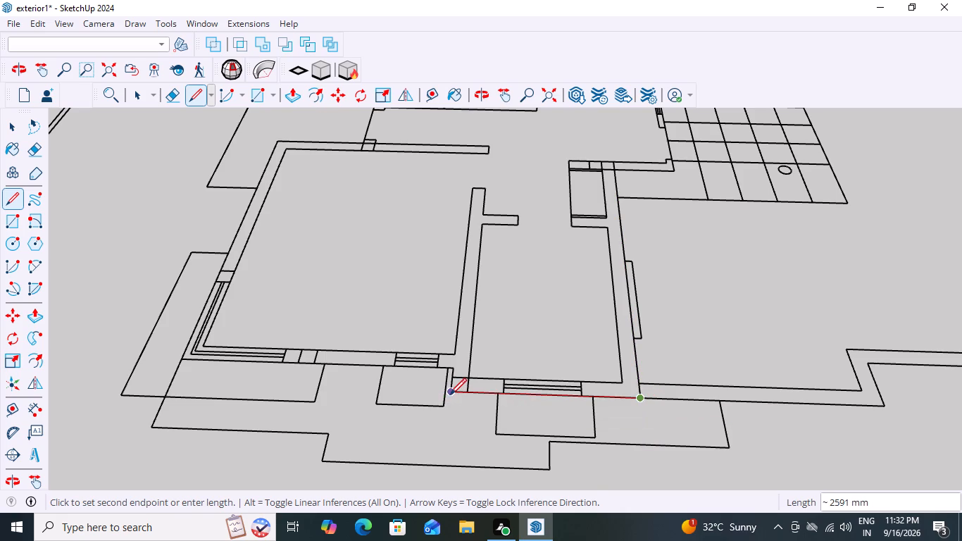
click(451, 393)
click(452, 371)
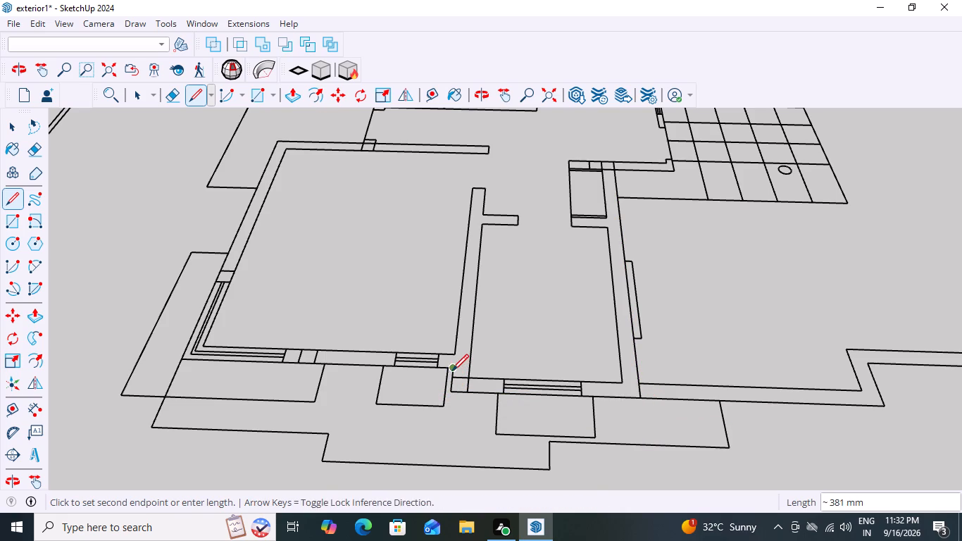
scroll(158, 367, up, 2)
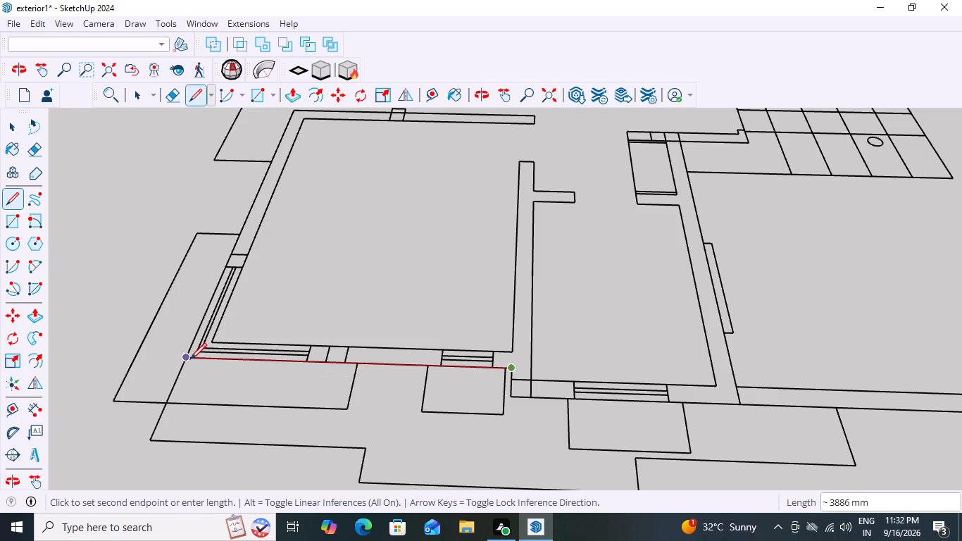
click(187, 357)
Close the outline along the large room's outer side wall and about 1677 mm across to the starting column below the staircase.
scroll(187, 357, down, 5)
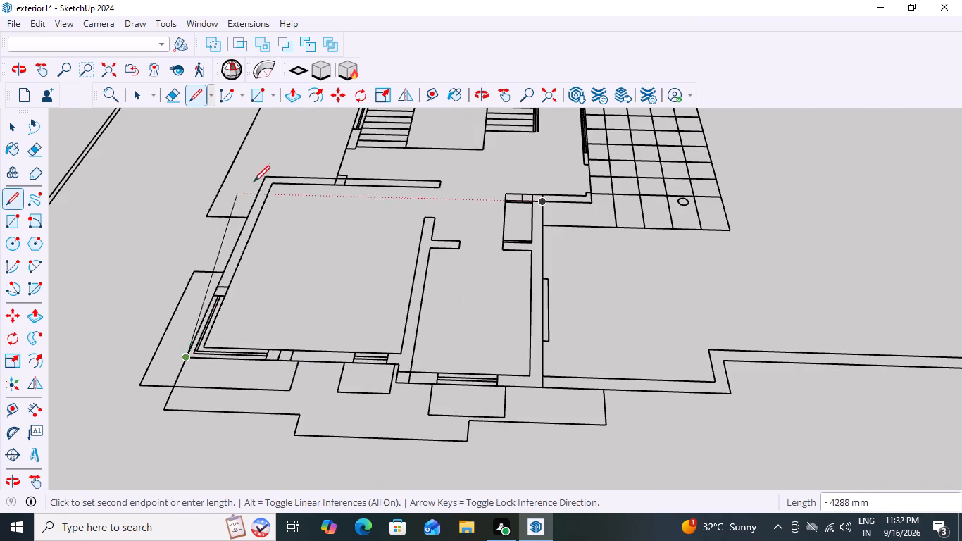
scroll(273, 168, up, 3)
click(259, 182)
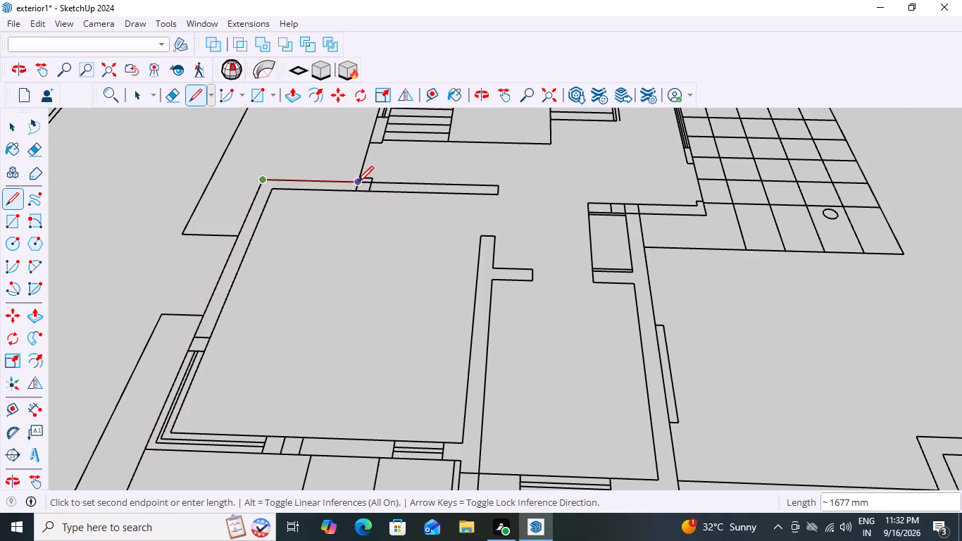
click(357, 182)
key(space)
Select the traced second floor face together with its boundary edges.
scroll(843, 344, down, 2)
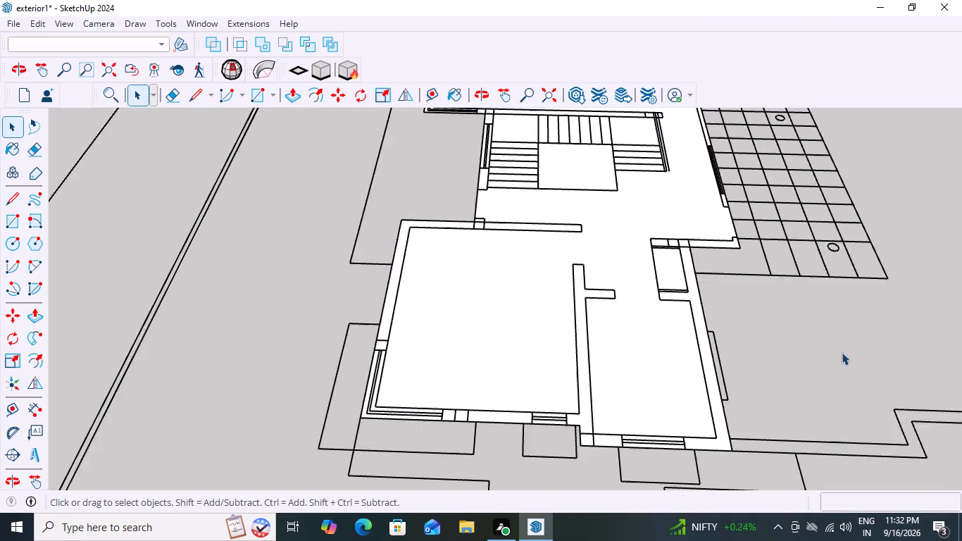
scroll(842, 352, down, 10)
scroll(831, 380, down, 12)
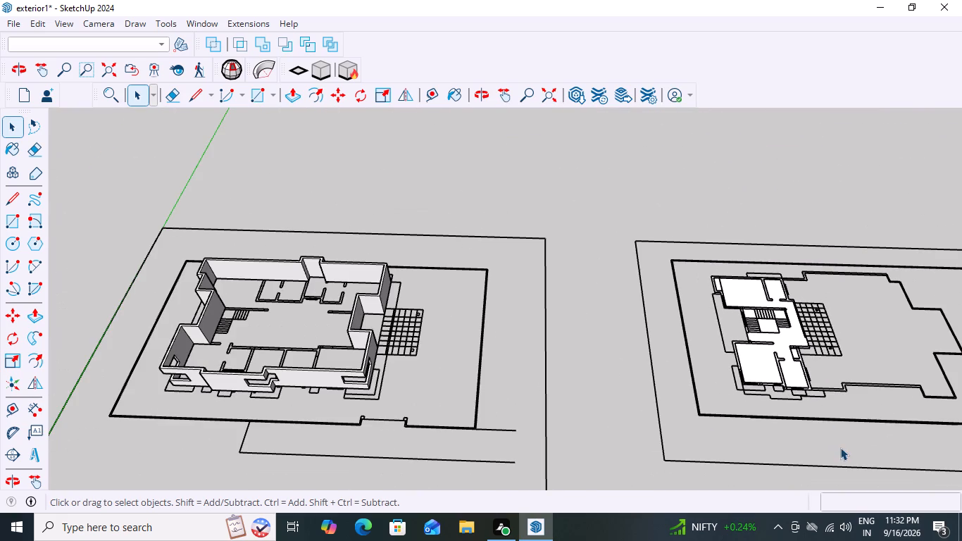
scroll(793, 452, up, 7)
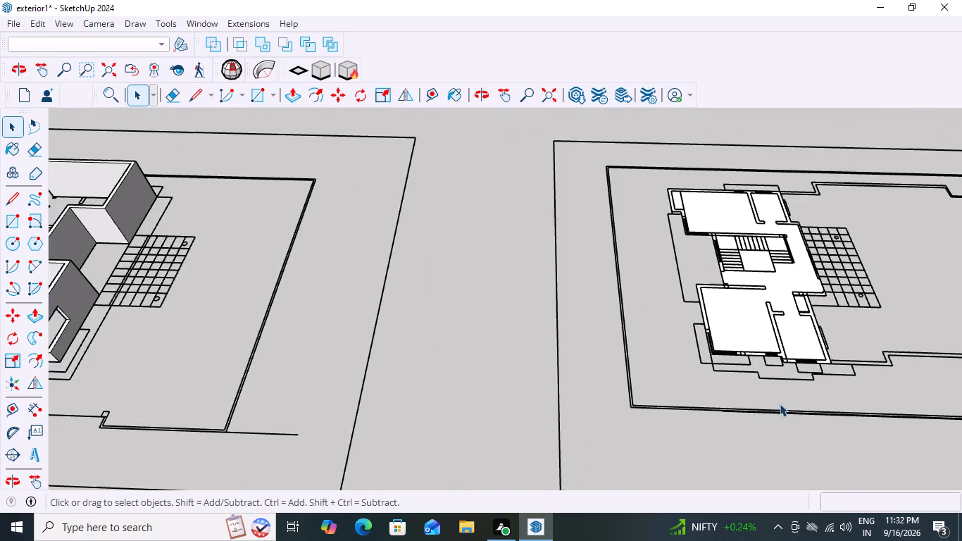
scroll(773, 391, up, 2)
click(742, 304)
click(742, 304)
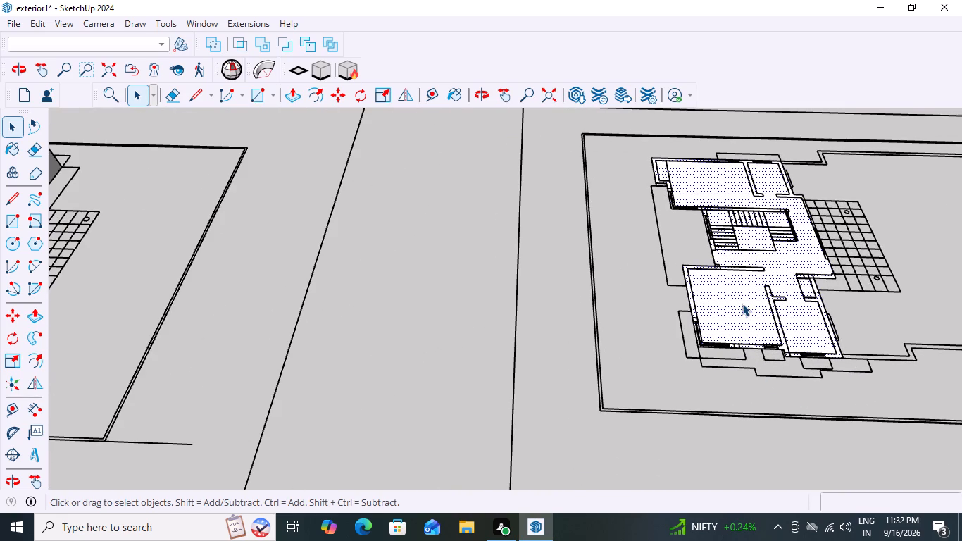
Examine the raised ground floor model, the second floor plan and the elevation drawing to compare the storeys.
scroll(742, 304, down, 13)
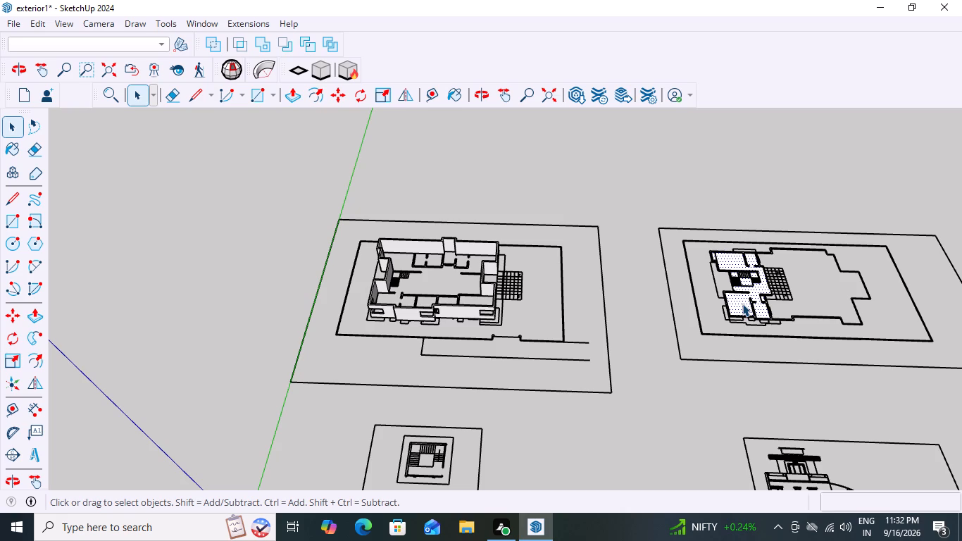
scroll(742, 304, down, 4)
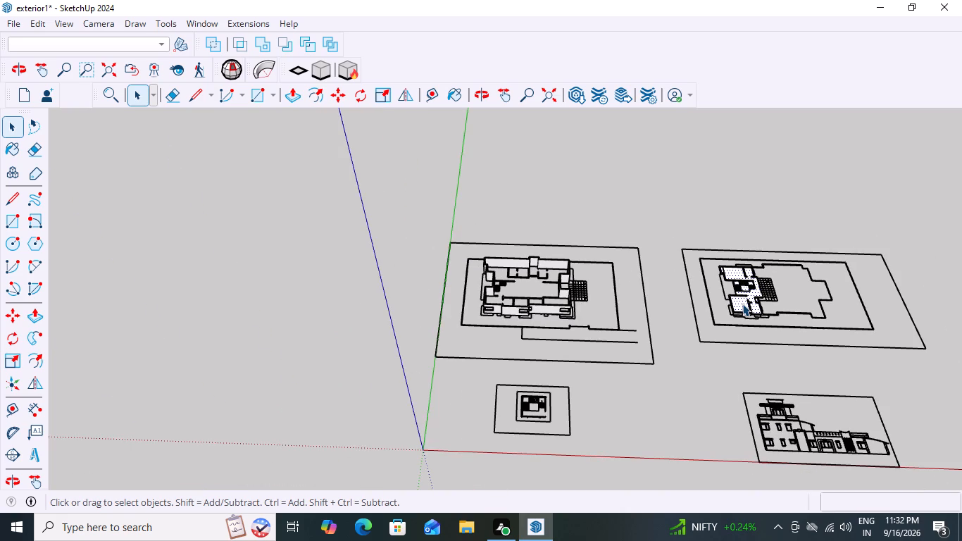
scroll(541, 341, up, 5)
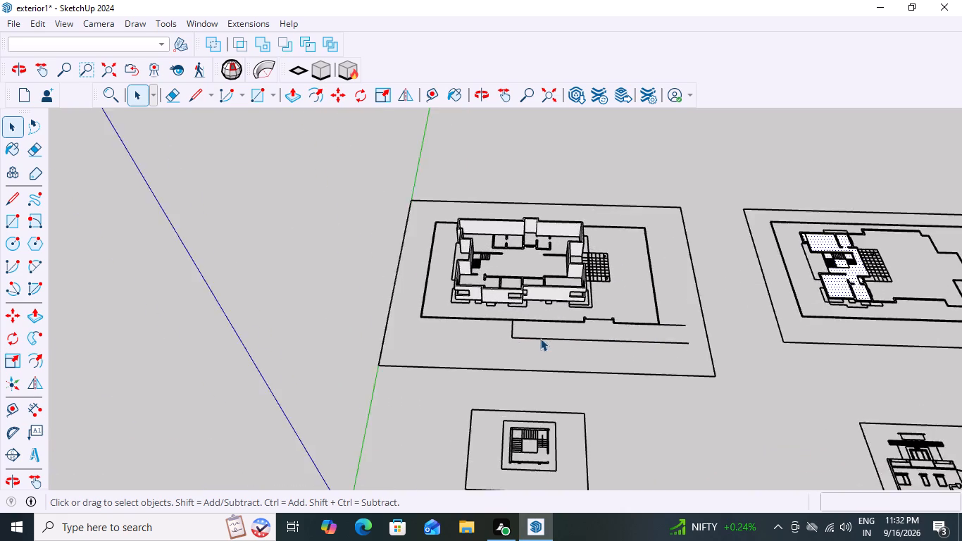
scroll(540, 338, up, 3)
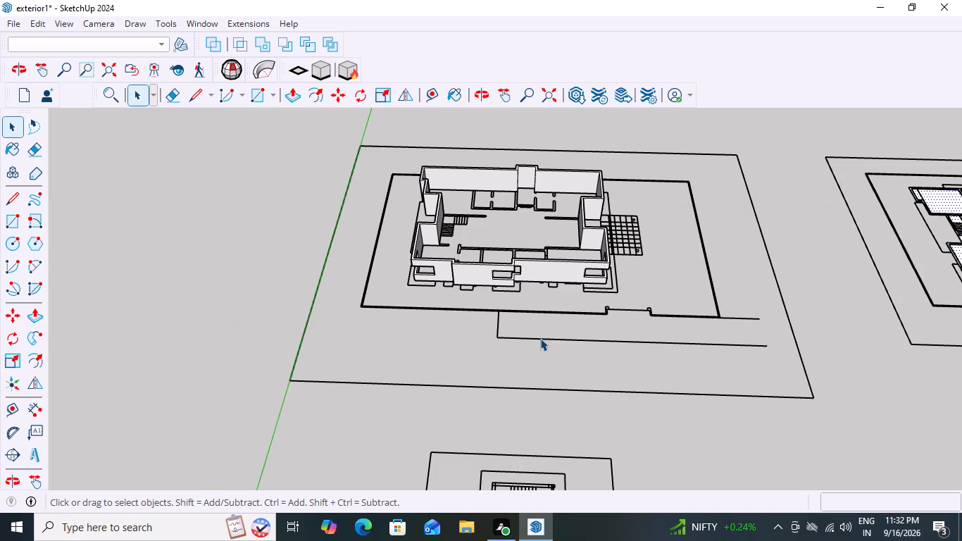
scroll(540, 338, down, 9)
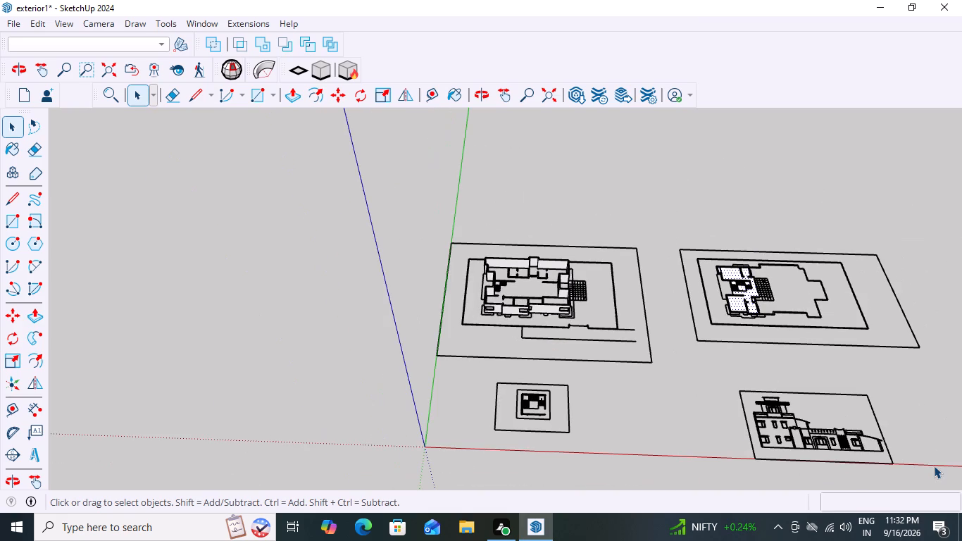
scroll(933, 466, up, 2)
scroll(838, 450, up, 5)
scroll(838, 449, down, 1)
scroll(838, 449, up, 3)
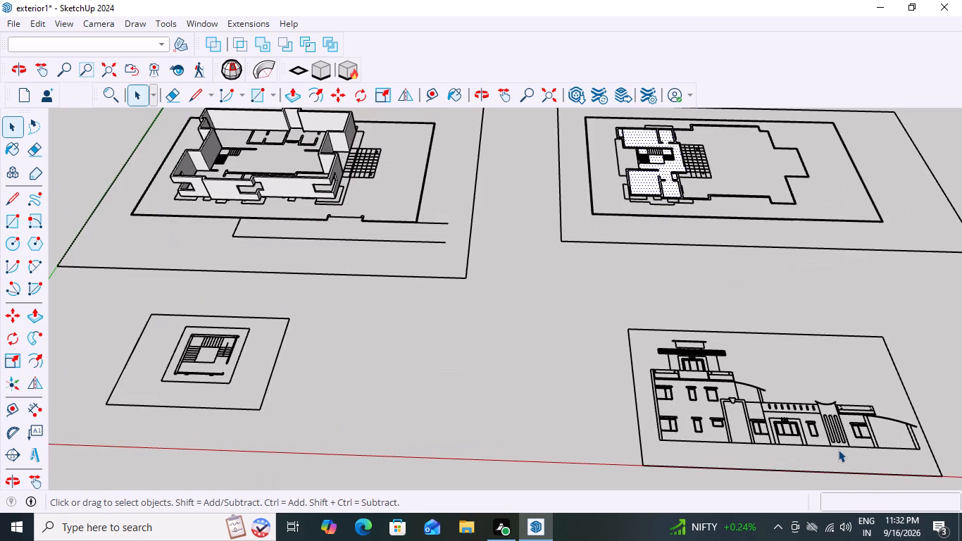
scroll(838, 449, up, 1)
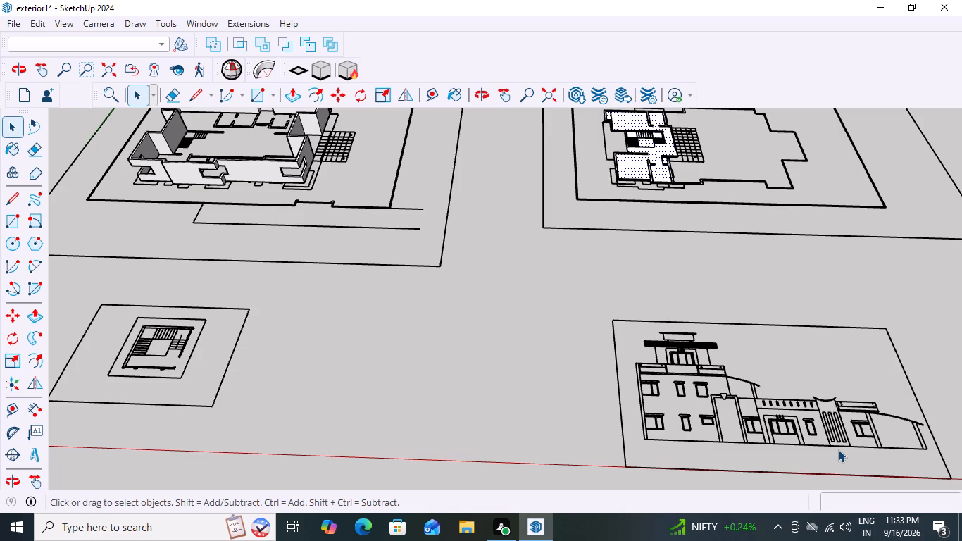
scroll(838, 449, down, 6)
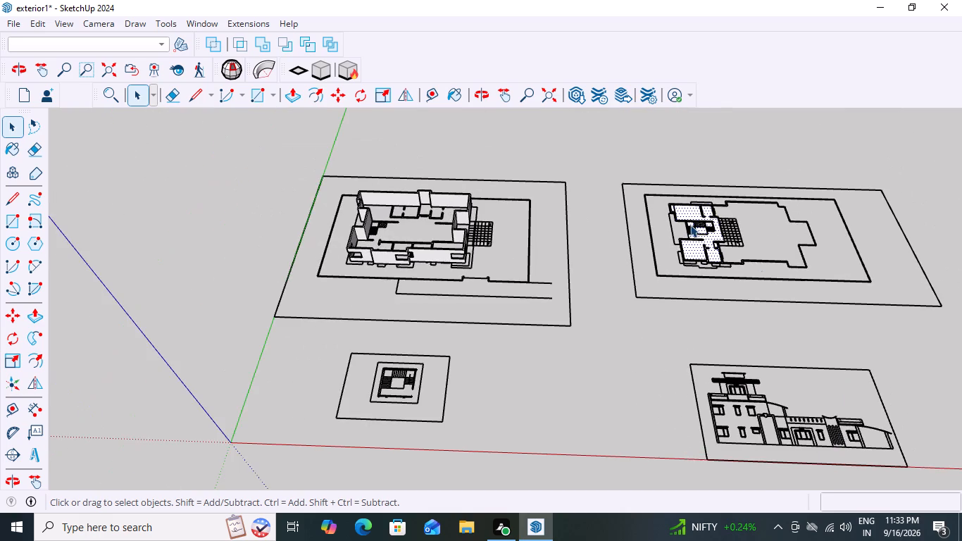
scroll(690, 225, up, 9)
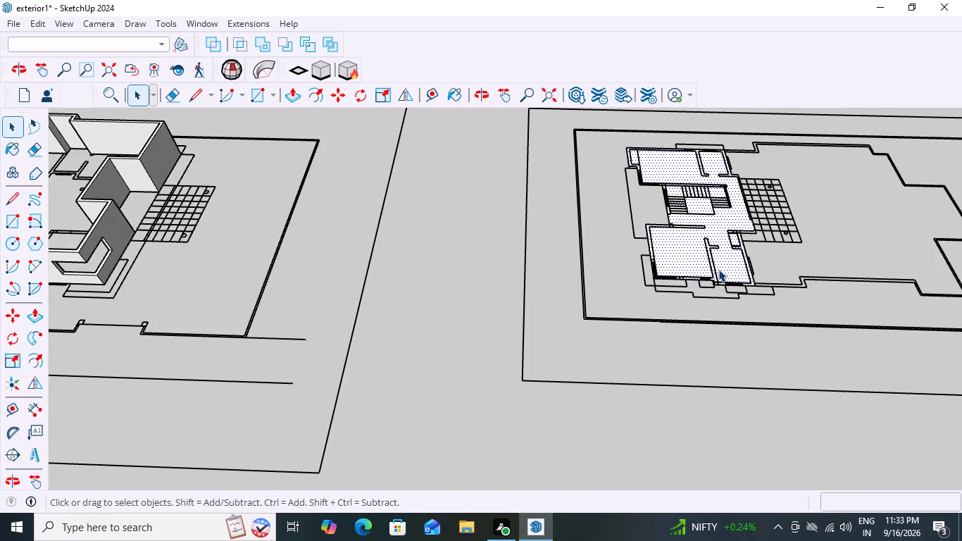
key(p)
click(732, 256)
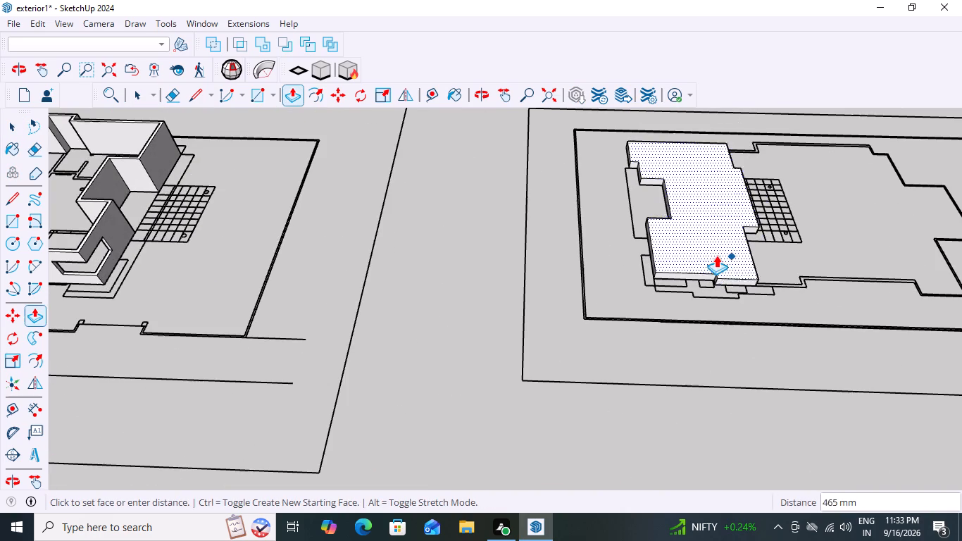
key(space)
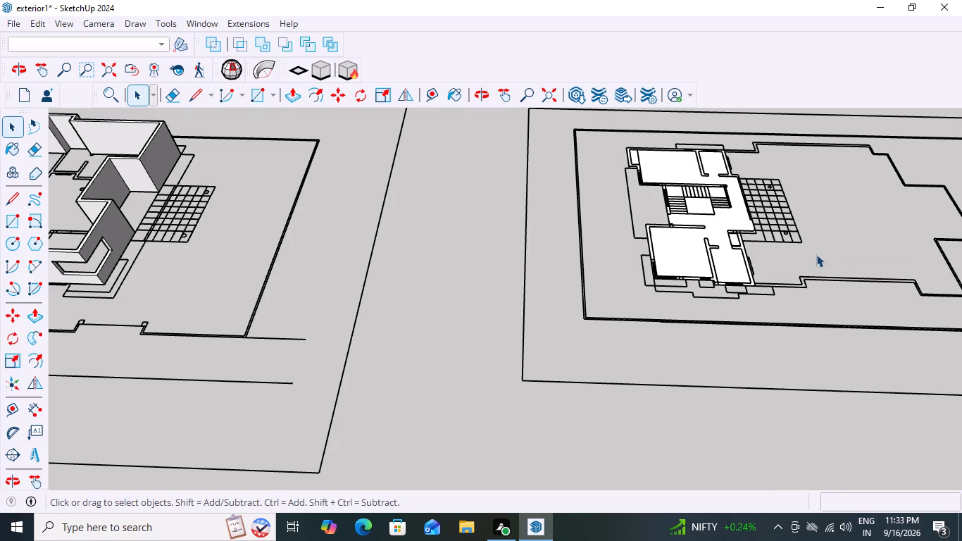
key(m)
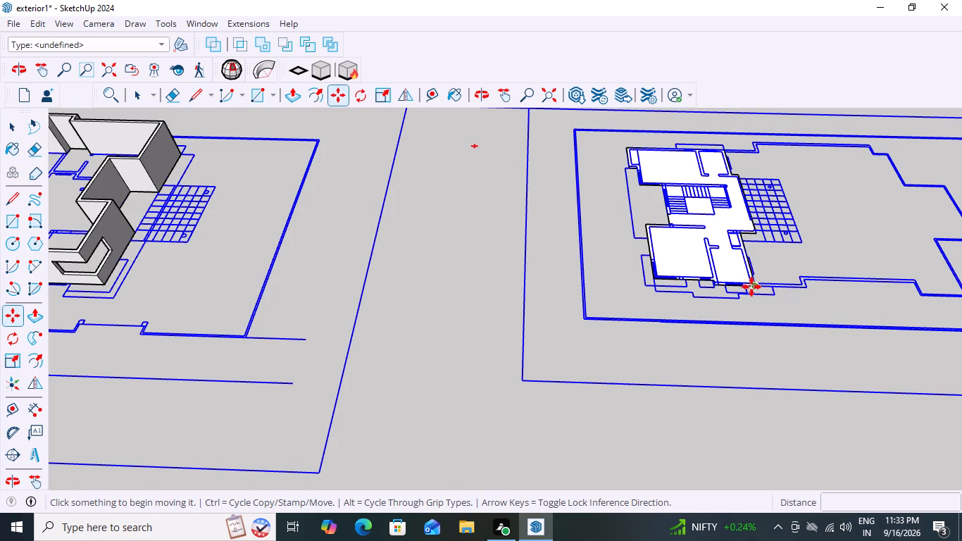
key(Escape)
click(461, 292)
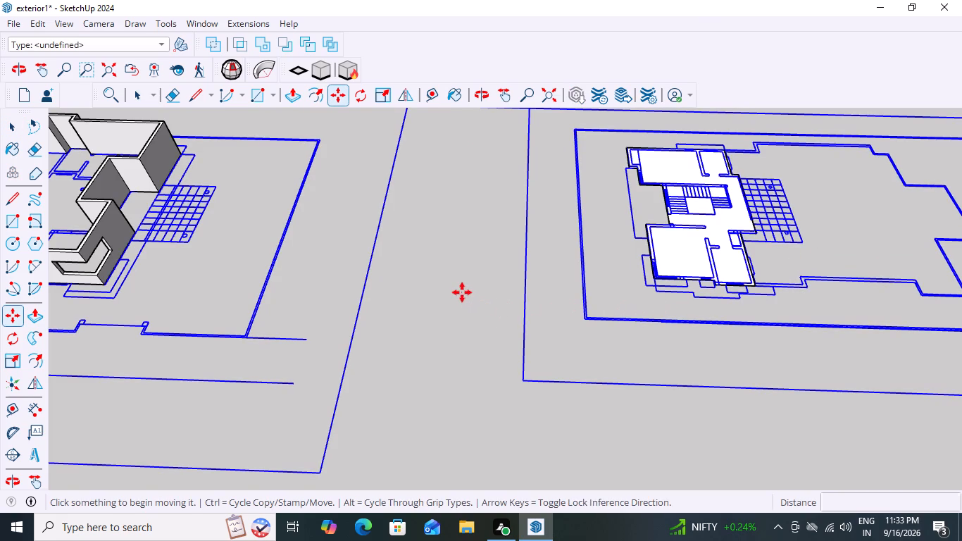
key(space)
Select the traced second floor face and ready it for moving.
click(682, 262)
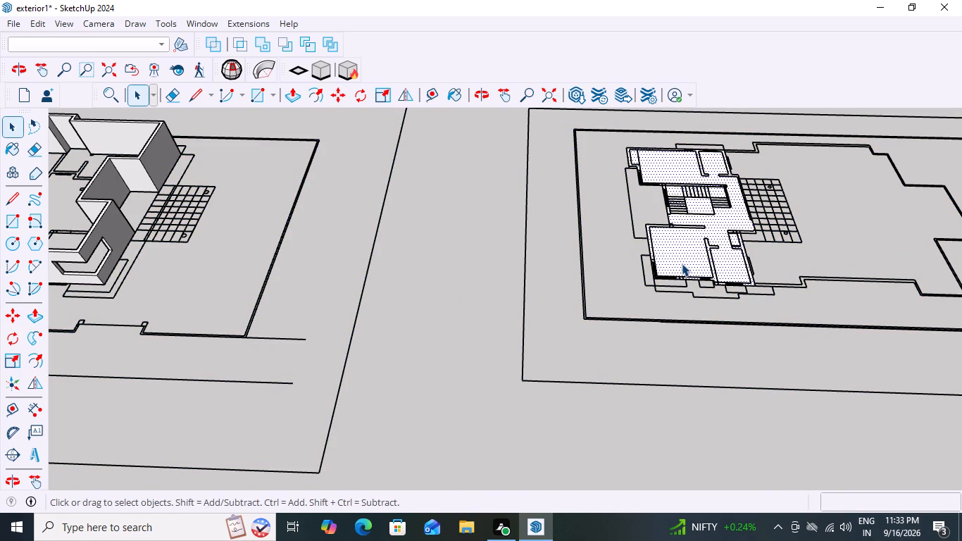
key(m)
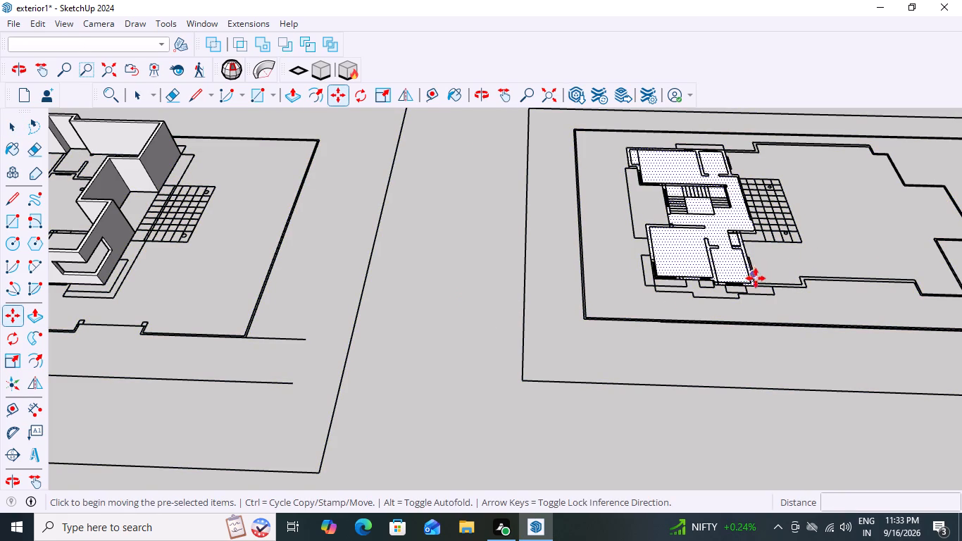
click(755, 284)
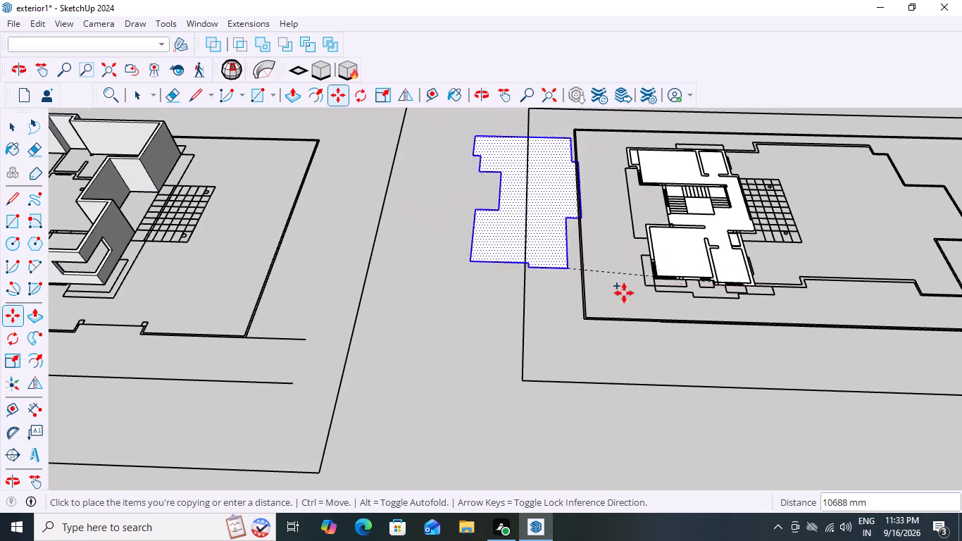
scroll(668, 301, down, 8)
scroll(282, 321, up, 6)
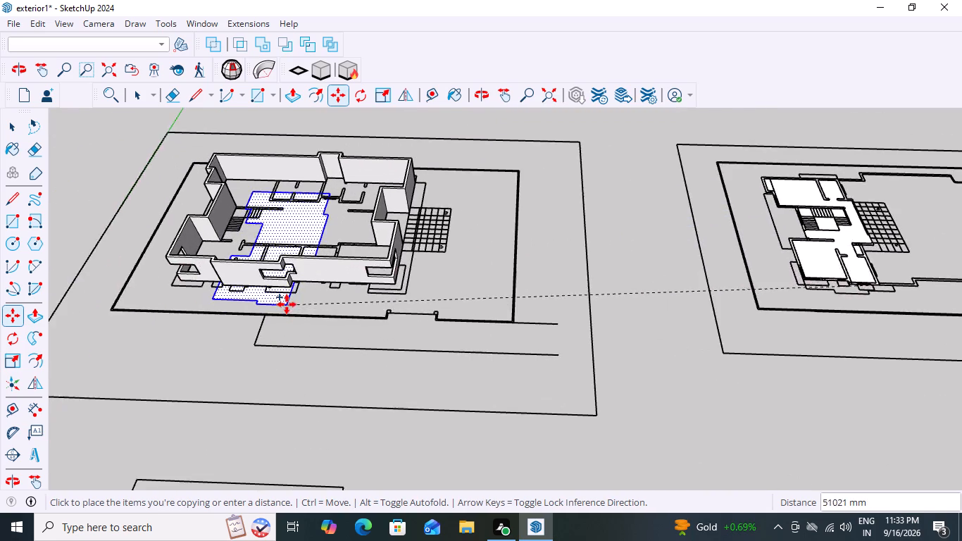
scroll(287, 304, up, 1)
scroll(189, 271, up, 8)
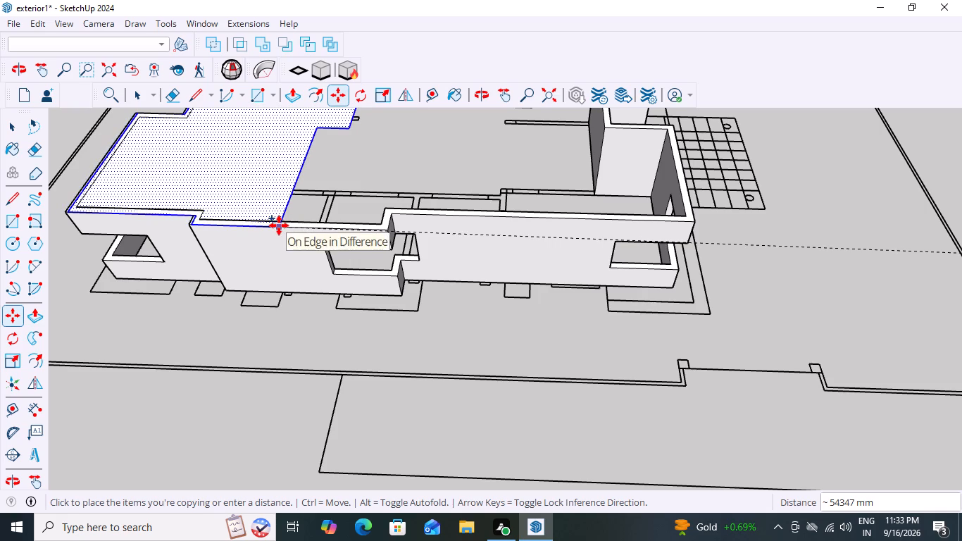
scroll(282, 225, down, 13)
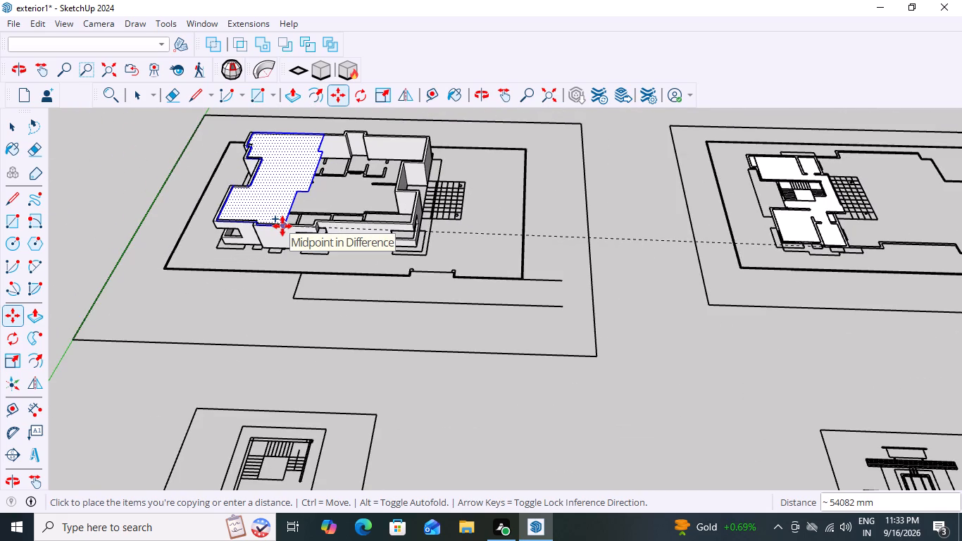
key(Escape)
Copy the second floor face about 54424 mm from its large room's outer corner onto the matching top corner of the ground floor walls.
scroll(860, 247, up, 6)
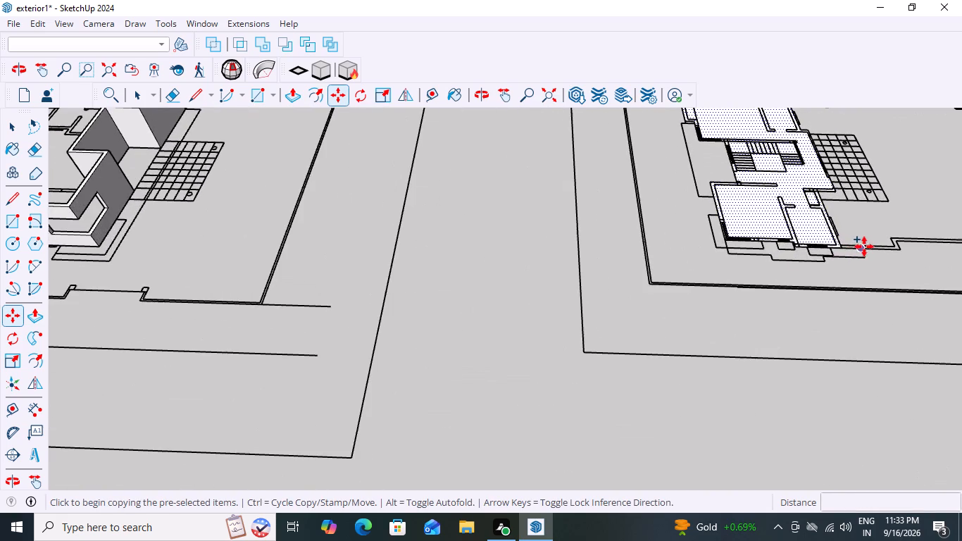
scroll(726, 237, up, 13)
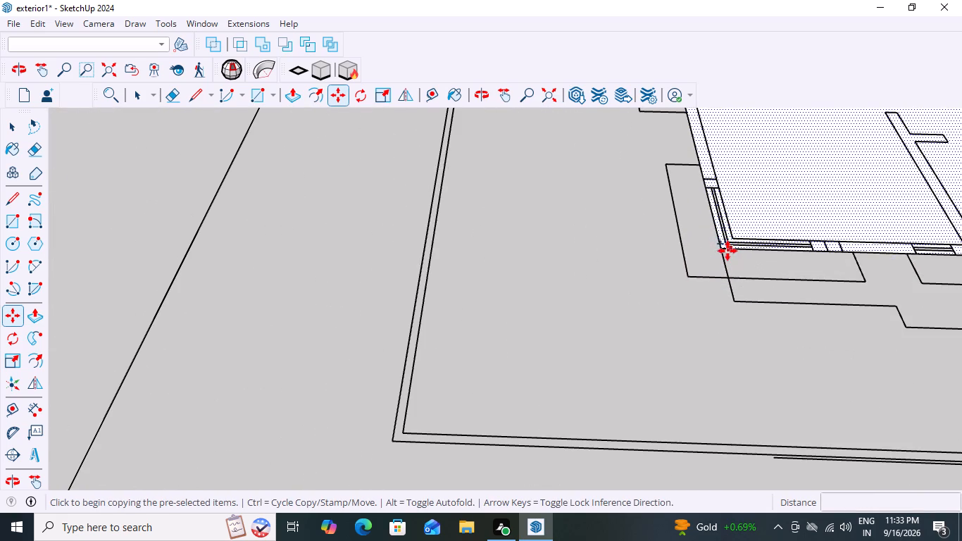
click(723, 251)
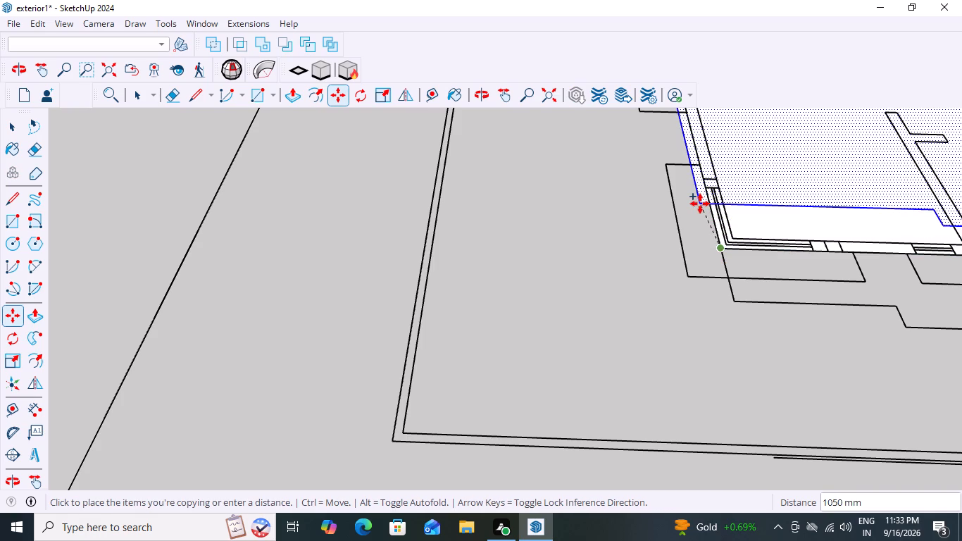
scroll(635, 377, down, 9)
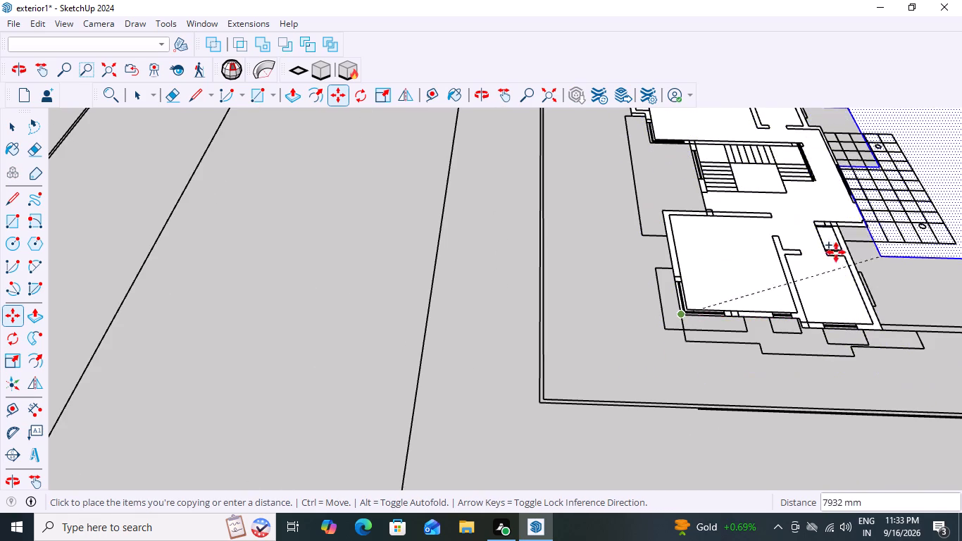
scroll(672, 257, down, 13)
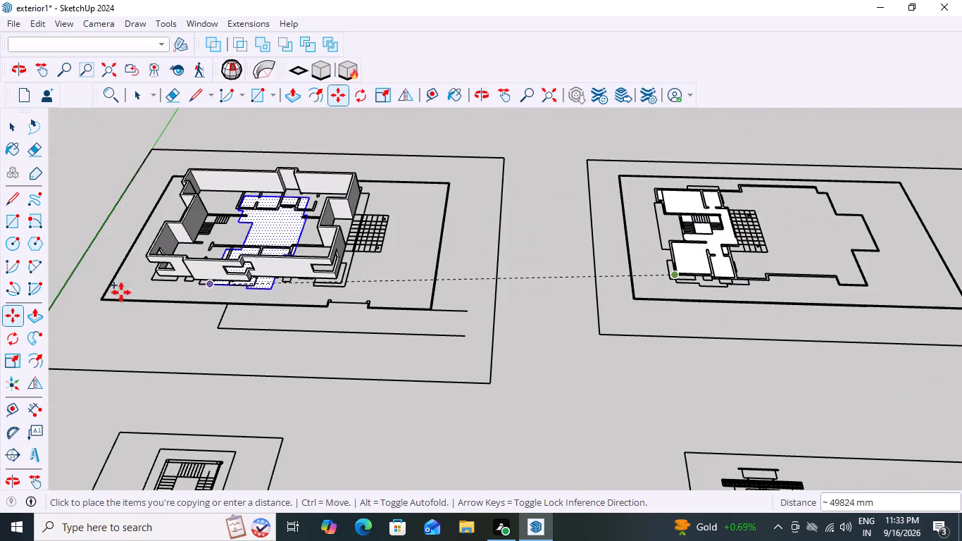
scroll(87, 272, up, 8)
scroll(227, 197, up, 2)
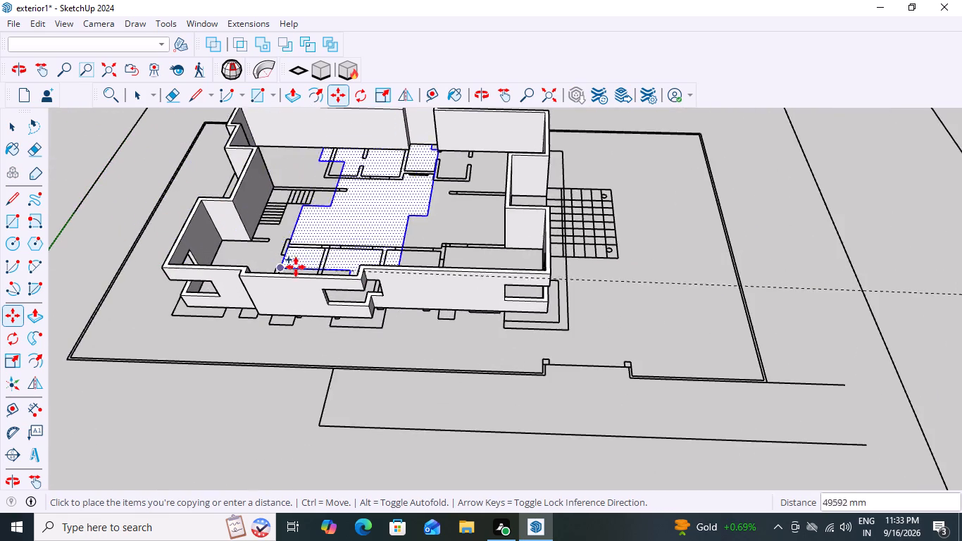
scroll(296, 267, up, 3)
scroll(799, 329, down, 10)
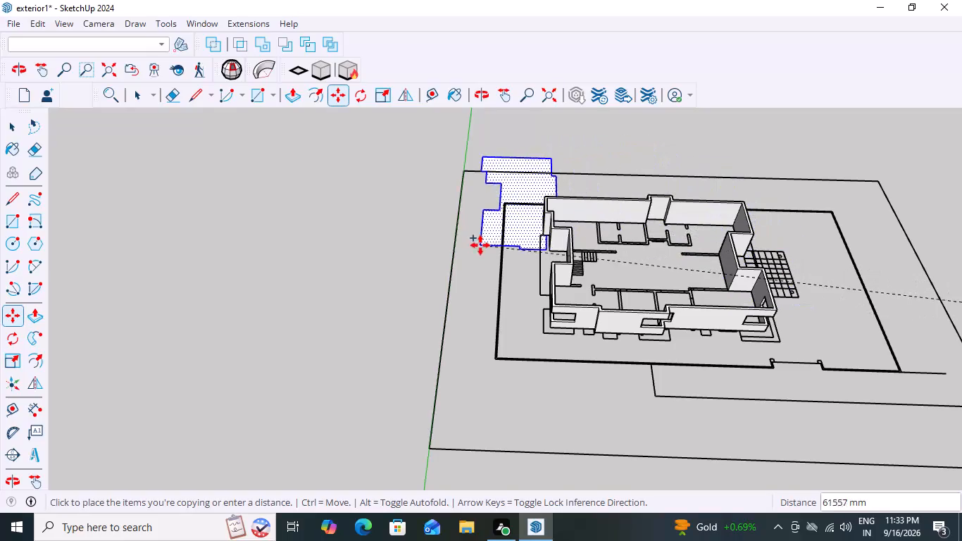
scroll(539, 368, up, 3)
scroll(599, 322, up, 10)
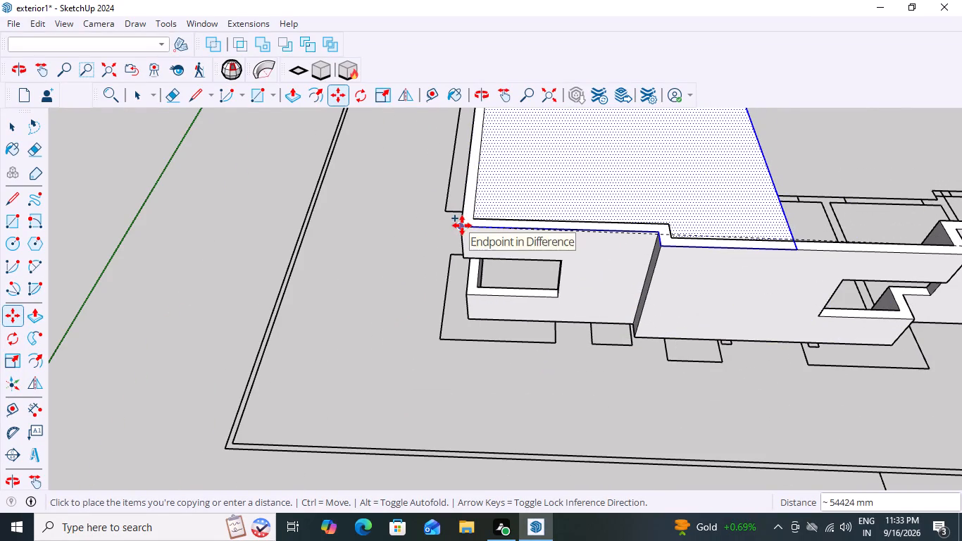
scroll(467, 232, up, 4)
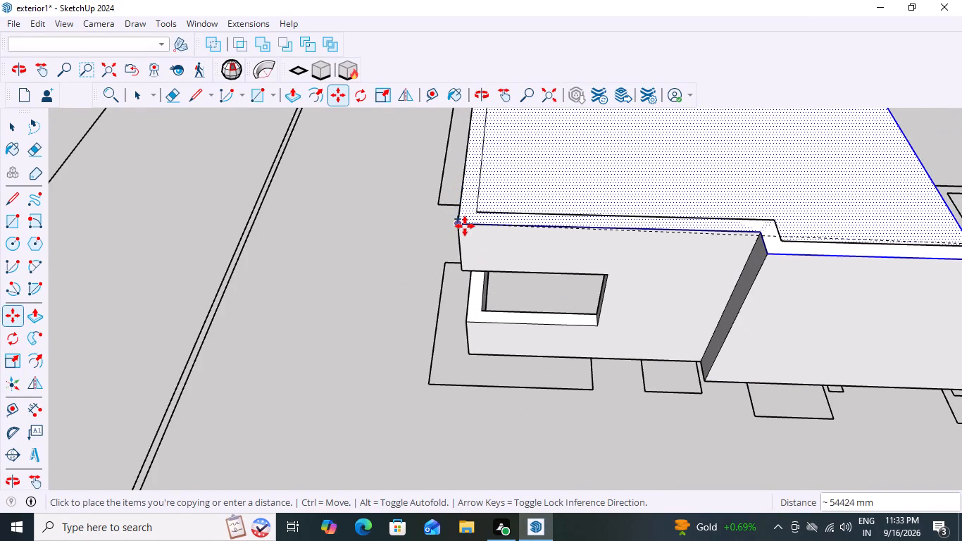
click(465, 226)
key(space)
scroll(337, 275, down, 4)
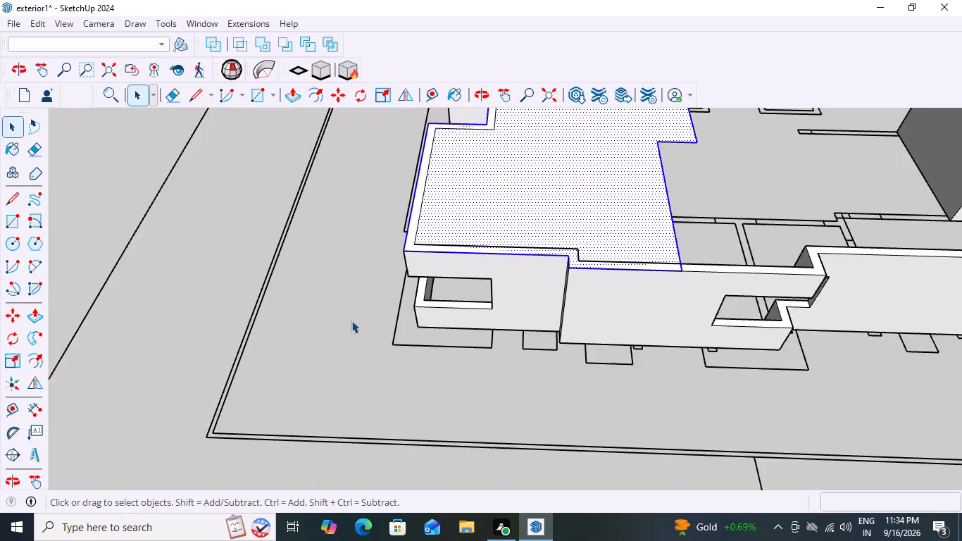
scroll(351, 321, down, 11)
click(796, 223)
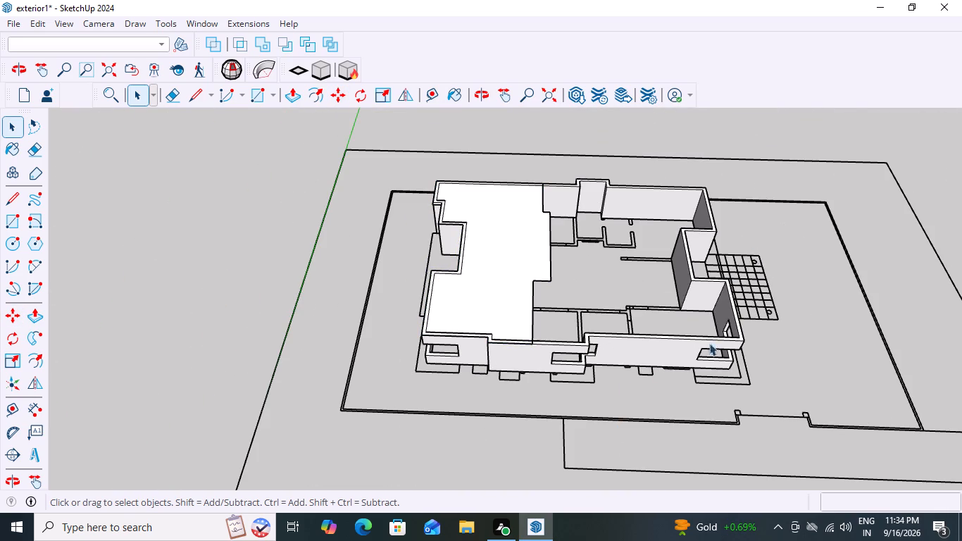
Examine the copied second floor face on top of the ground floor walls from several sides.
scroll(531, 328, down, 3)
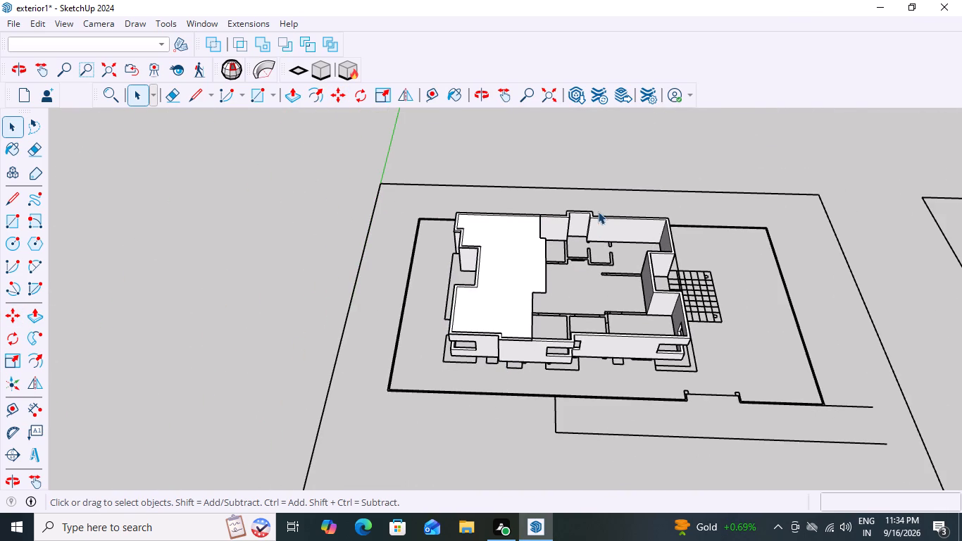
scroll(518, 312, down, 5)
scroll(678, 309, down, 3)
scroll(634, 353, down, 1)
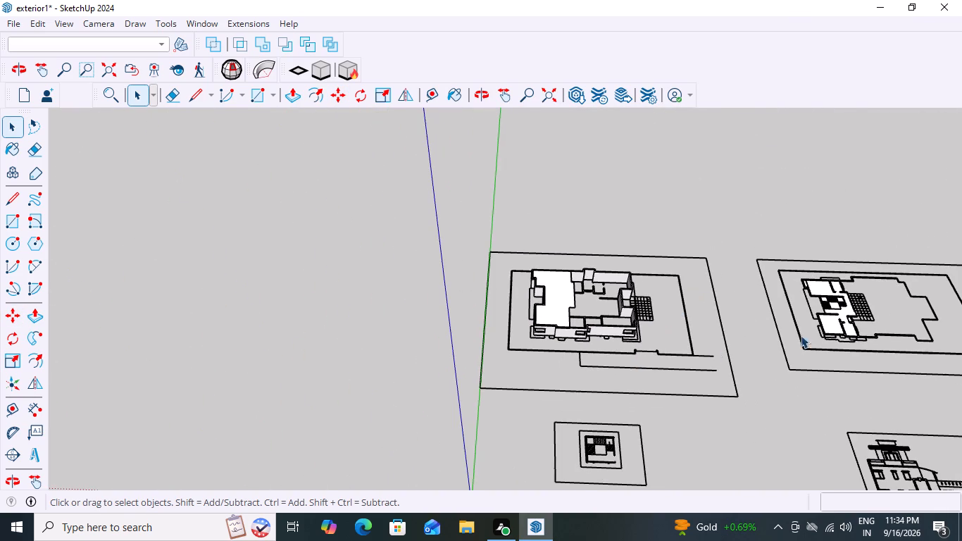
scroll(770, 321, up, 1)
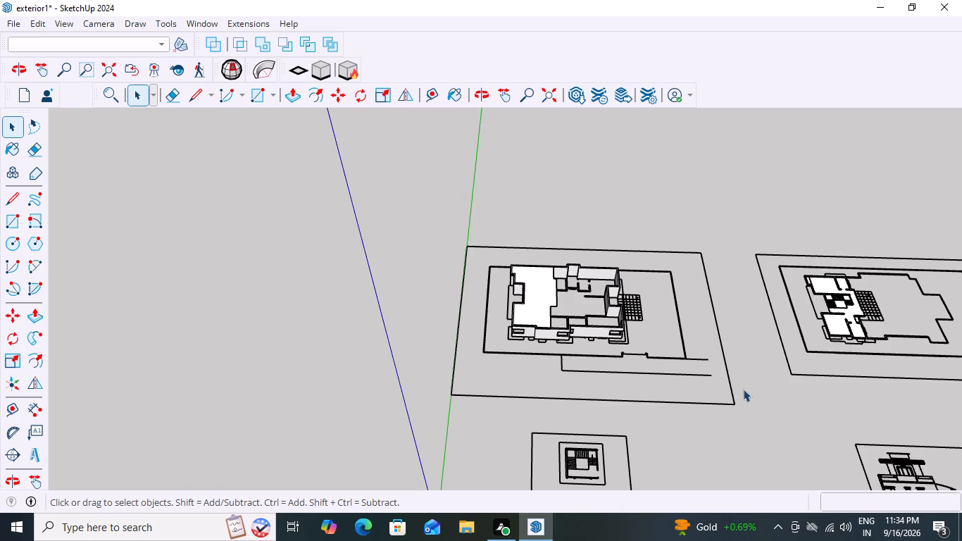
middle_drag(761, 386, 759, 277)
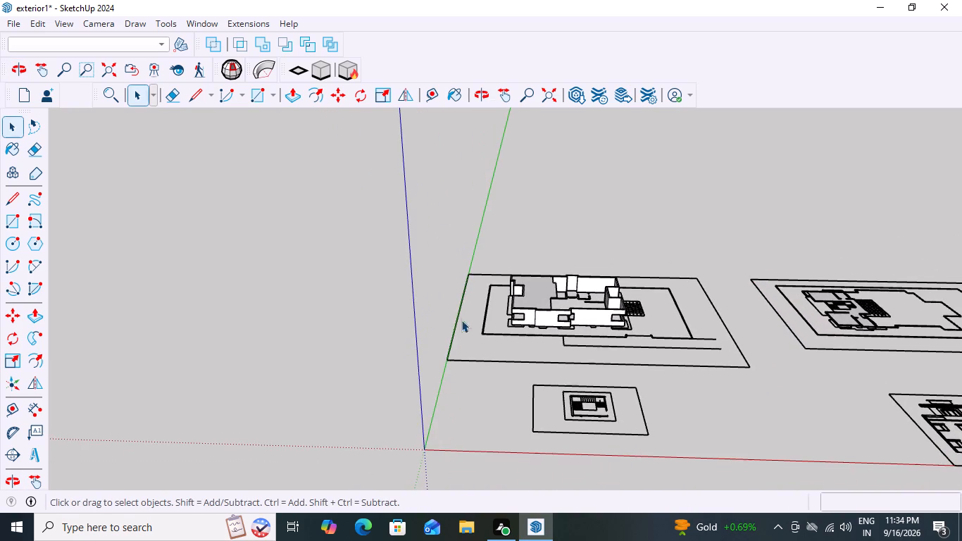
scroll(573, 306, up, 8)
scroll(642, 330, up, 2)
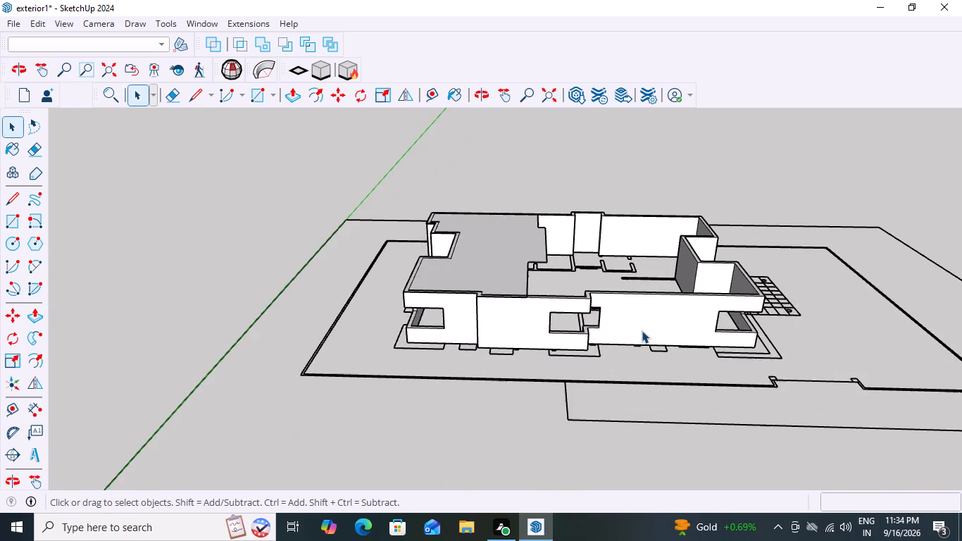
scroll(642, 330, up, 3)
middle_drag(663, 359, 390, 327)
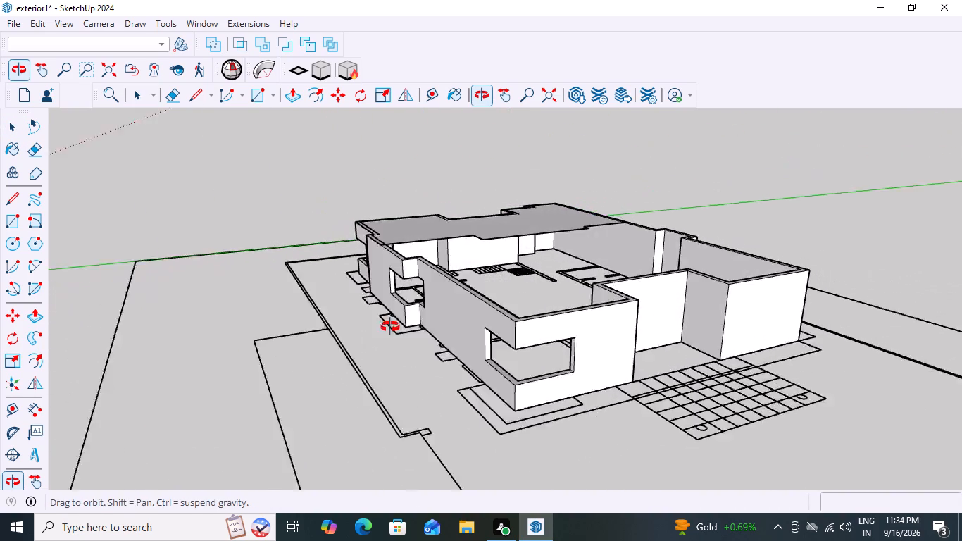
middle_drag(390, 327, 744, 347)
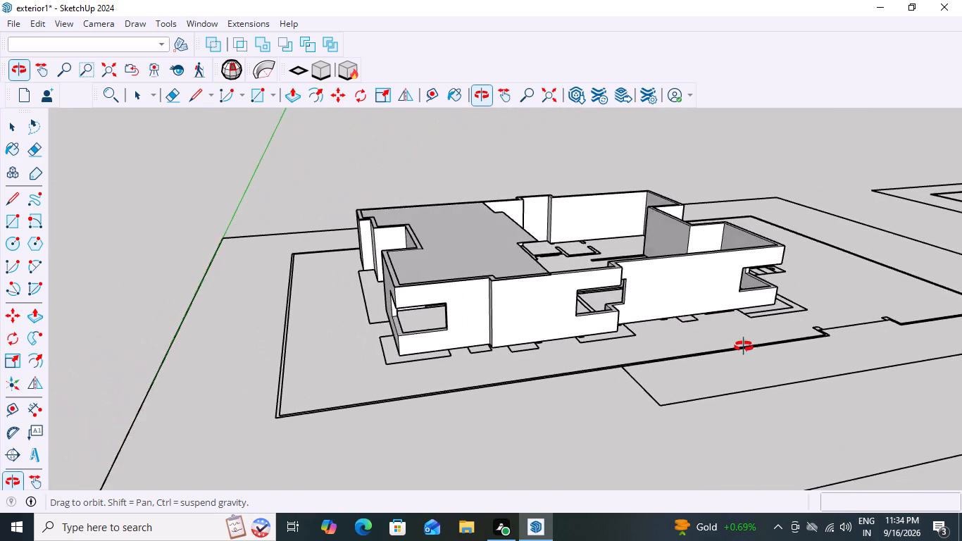
middle_drag(744, 347, 660, 368)
Examine the elevation drawing, focusing on the tall frame between the two-storey window wall and the lower wing.
scroll(661, 368, down, 18)
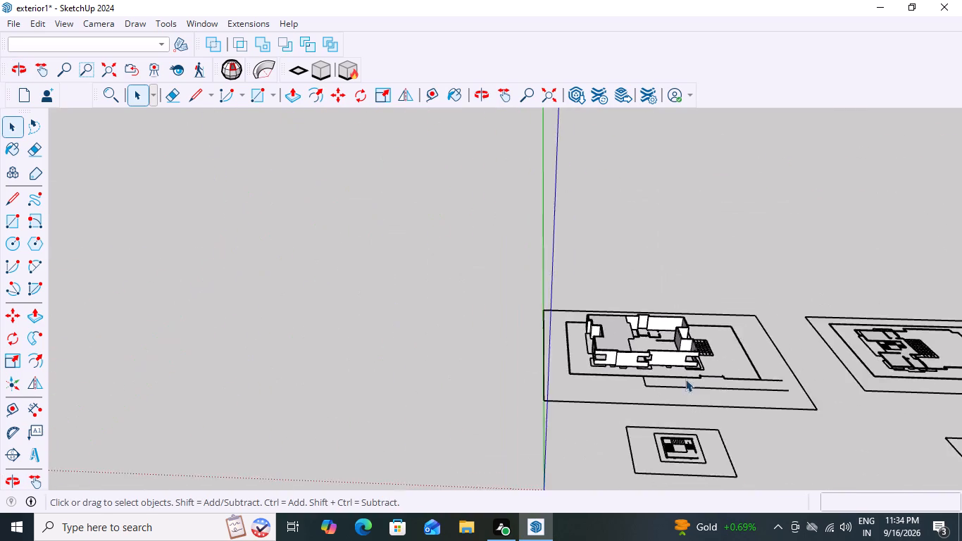
scroll(685, 379, down, 3)
scroll(926, 459, up, 13)
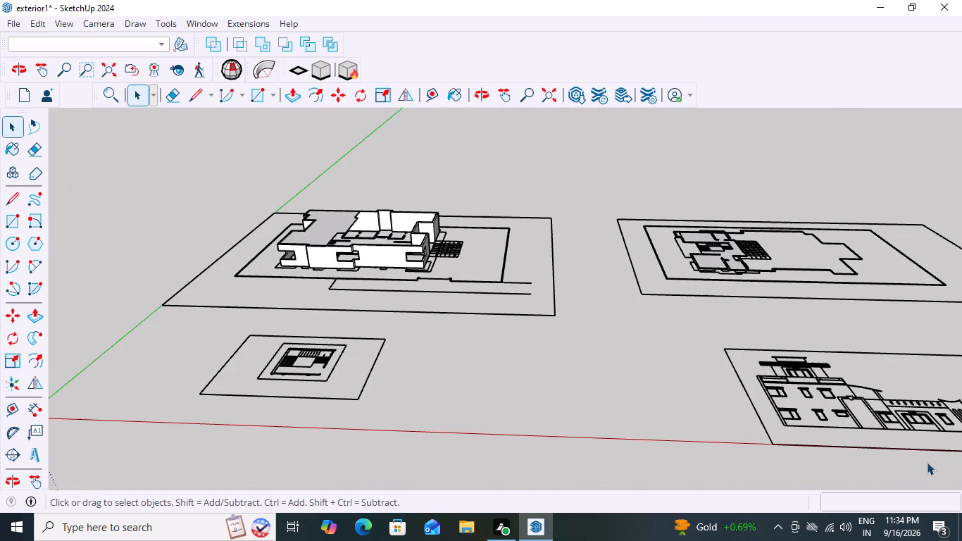
scroll(848, 449, up, 1)
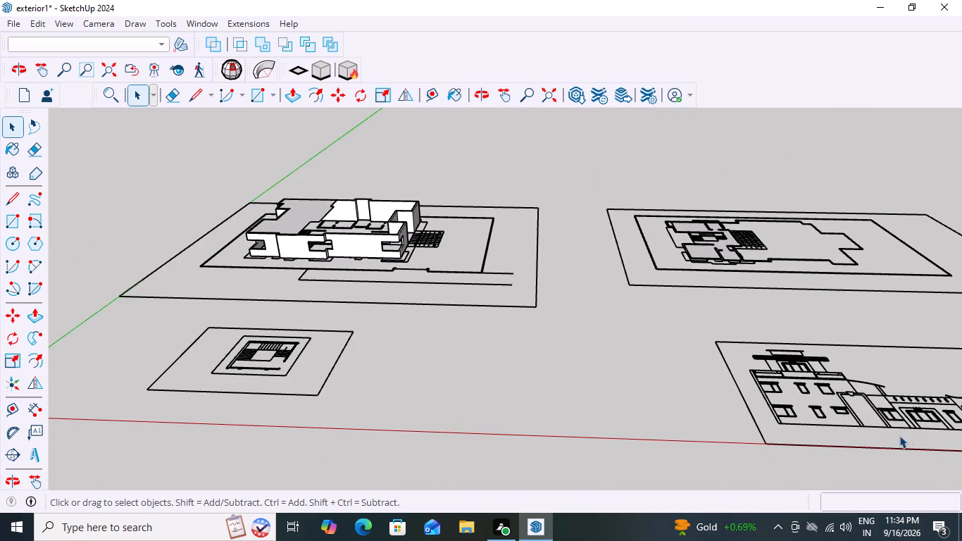
scroll(911, 435, up, 5)
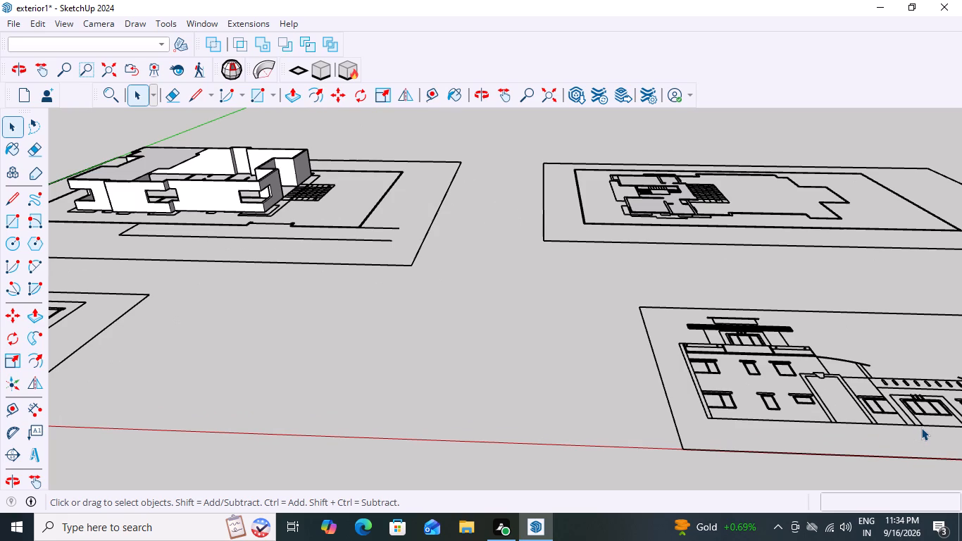
scroll(918, 428, down, 2)
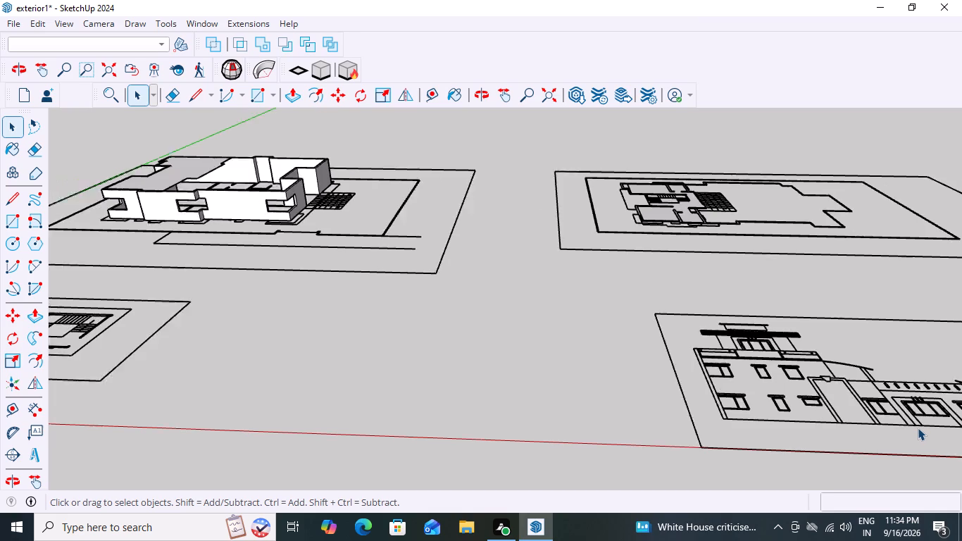
scroll(918, 428, down, 3)
middle_drag(916, 423, 875, 432)
middle_drag(892, 431, 925, 415)
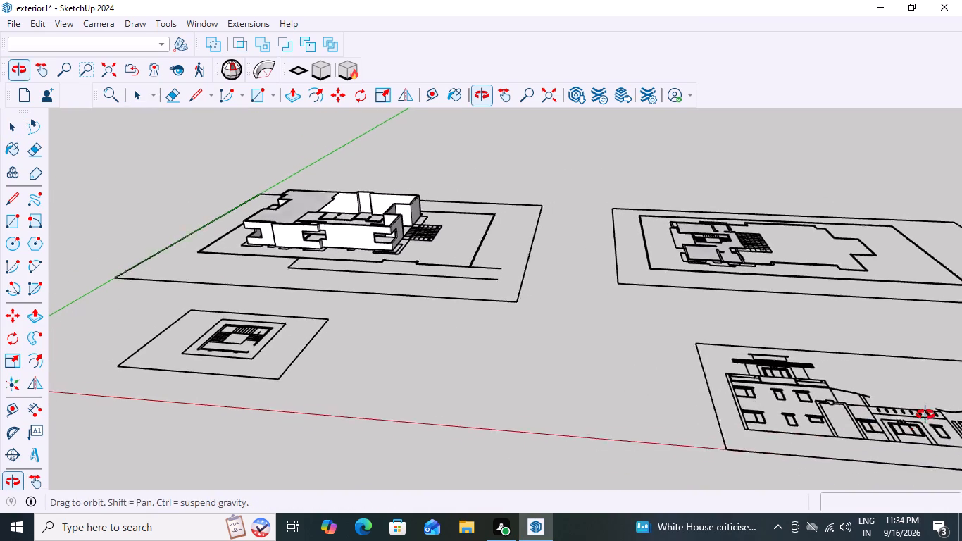
middle_drag(925, 415, 927, 414)
scroll(872, 407, up, 18)
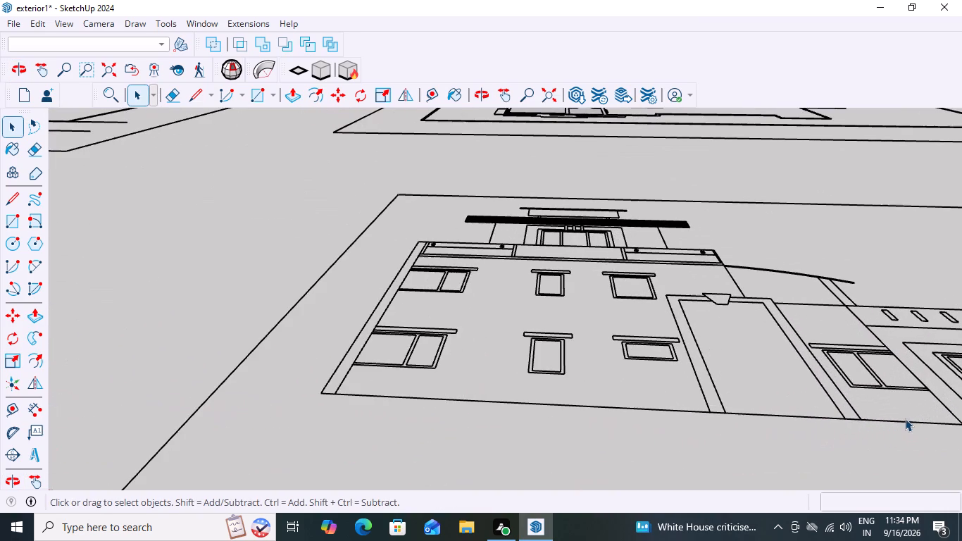
scroll(848, 380, up, 3)
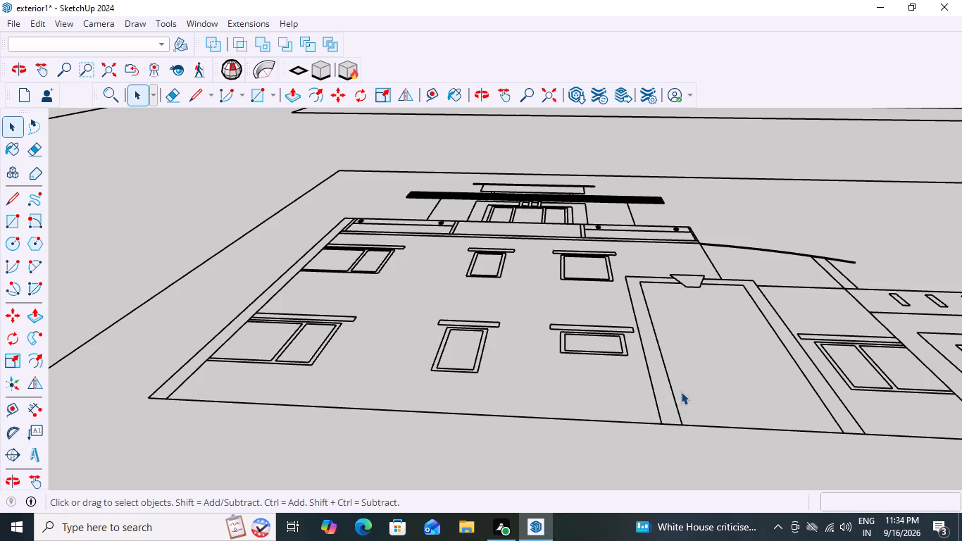
Trace part of the tall frame's top edge, about 855 mm, its full outer side, and its leg's base, about 229 mm, with lines.
key(l)
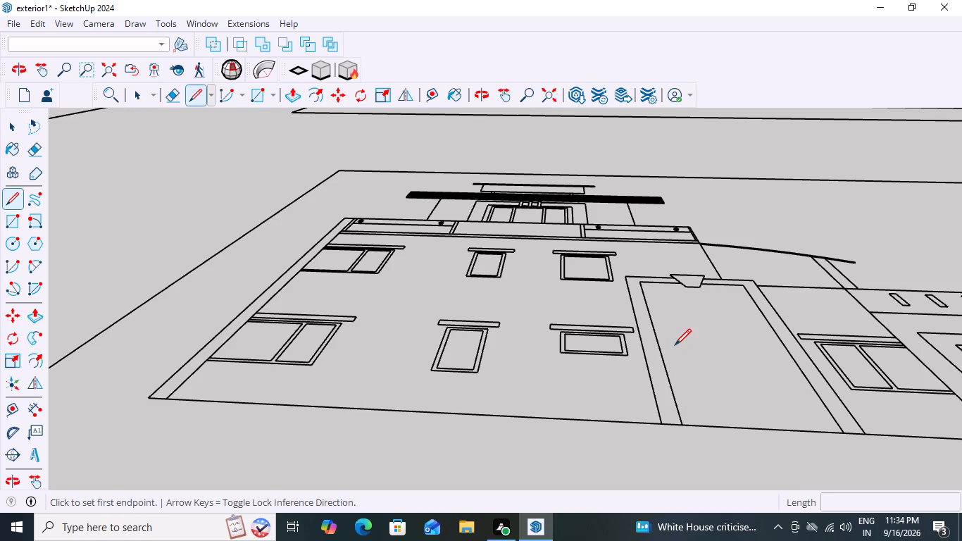
click(627, 277)
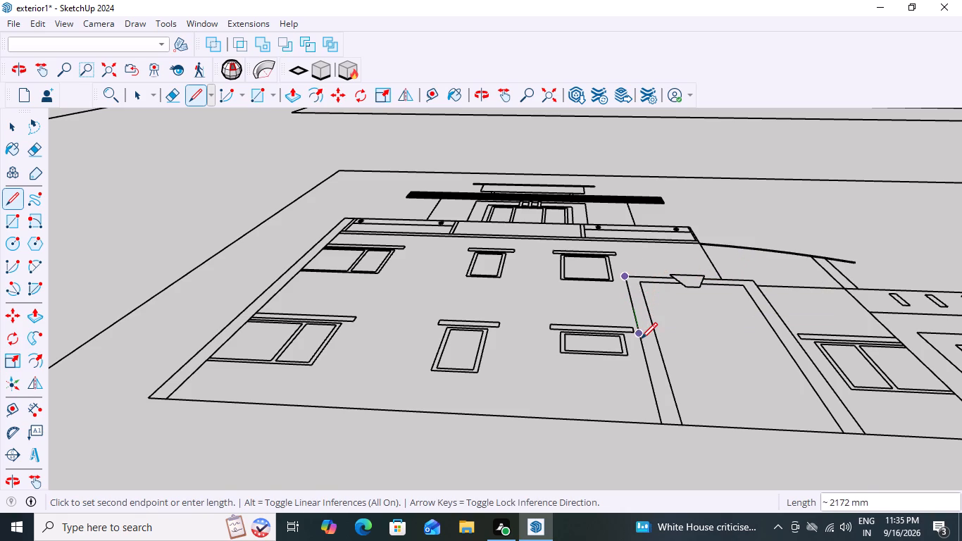
key(Escape)
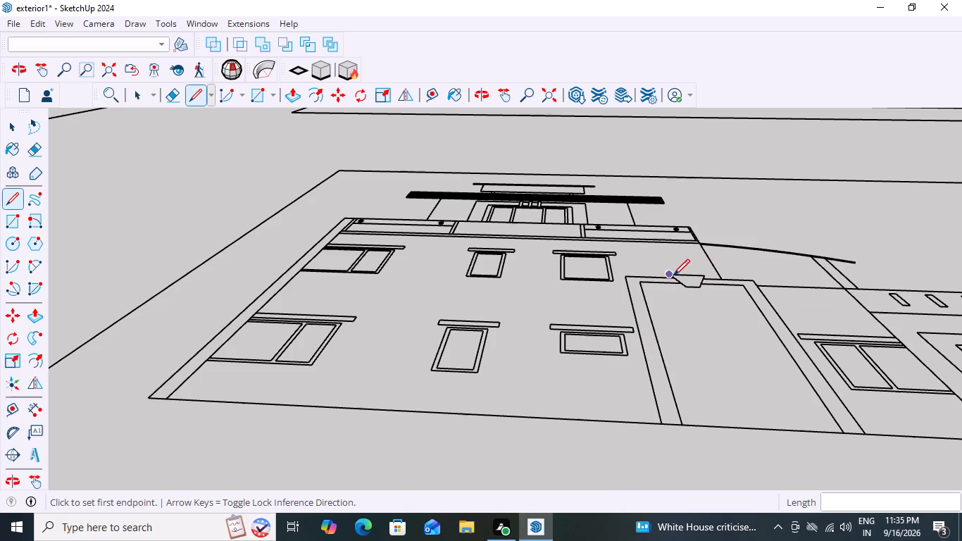
scroll(676, 278, up, 9)
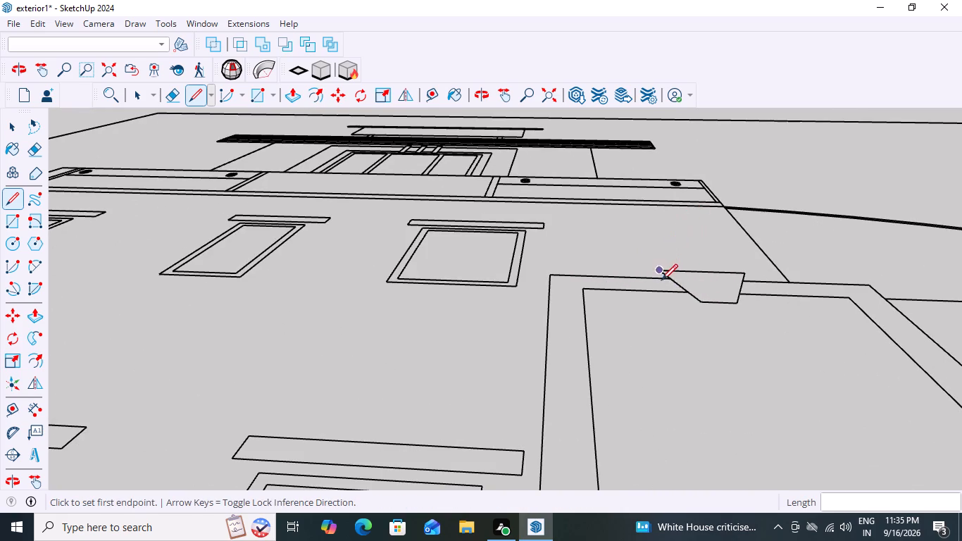
click(666, 281)
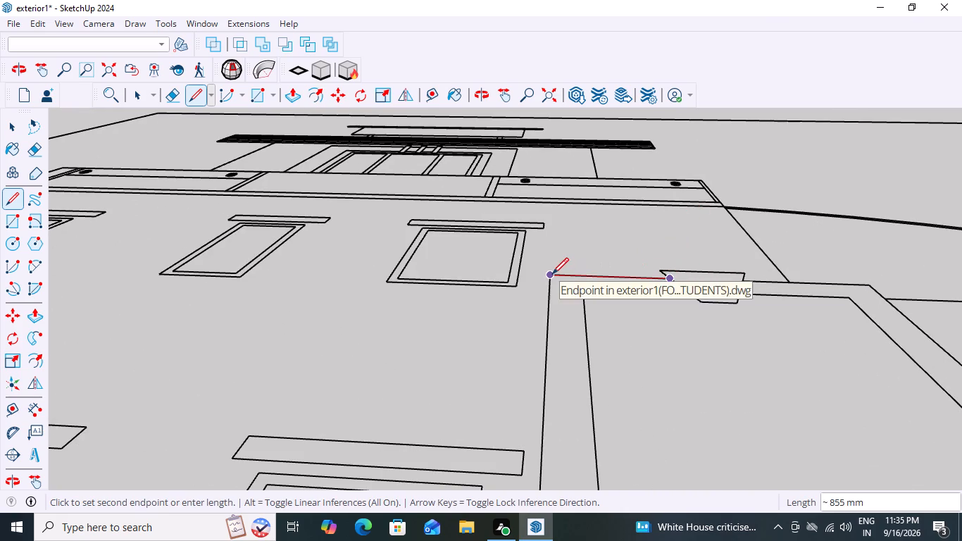
click(552, 274)
scroll(552, 274, down, 4)
scroll(561, 359, down, 7)
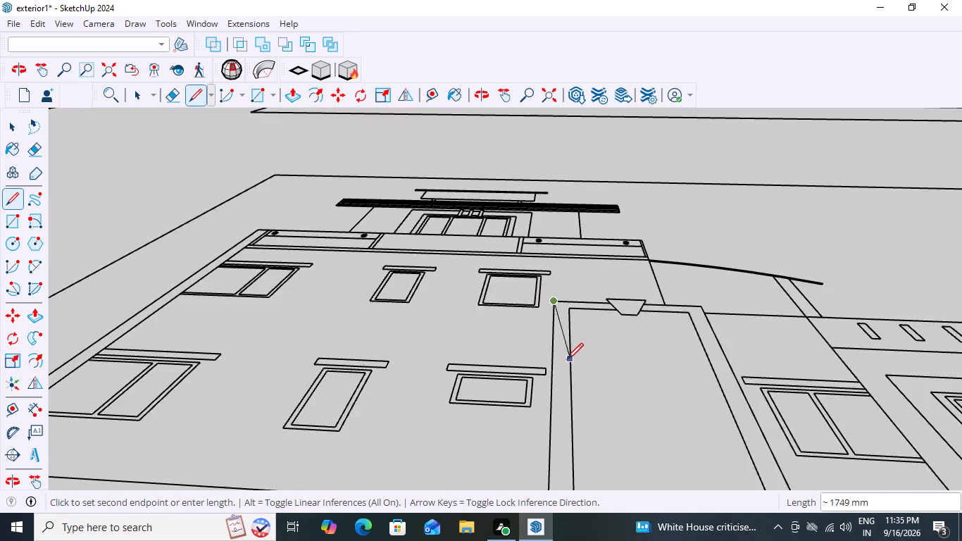
scroll(567, 359, down, 7)
scroll(554, 450, up, 8)
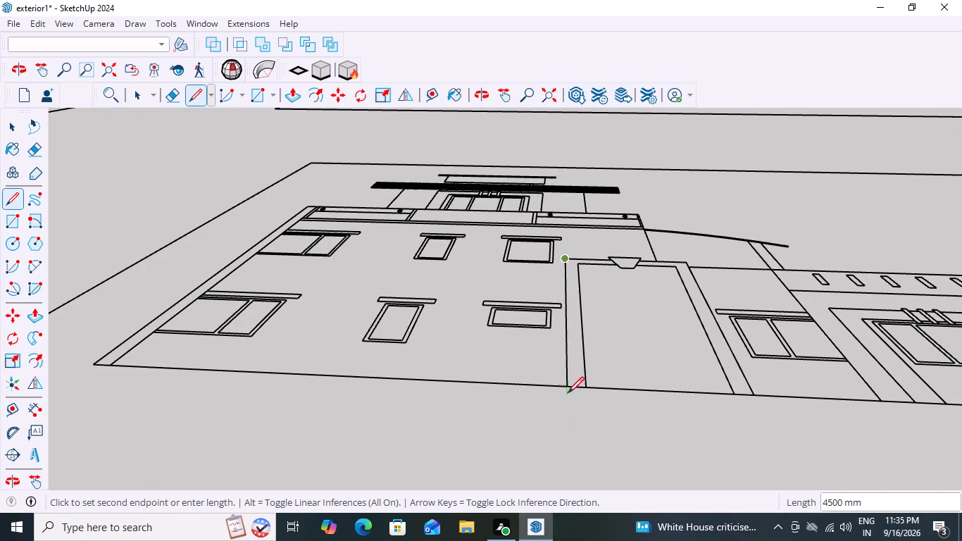
click(566, 388)
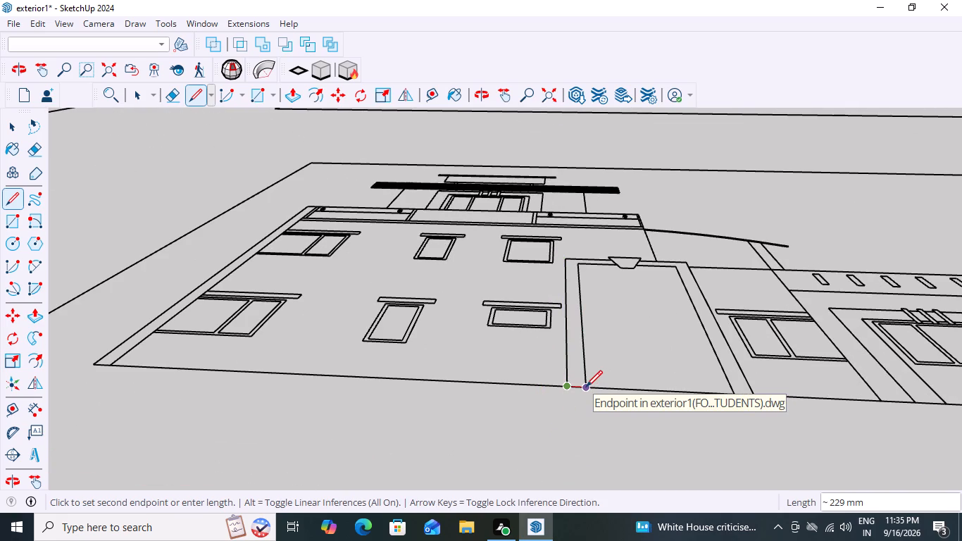
click(586, 387)
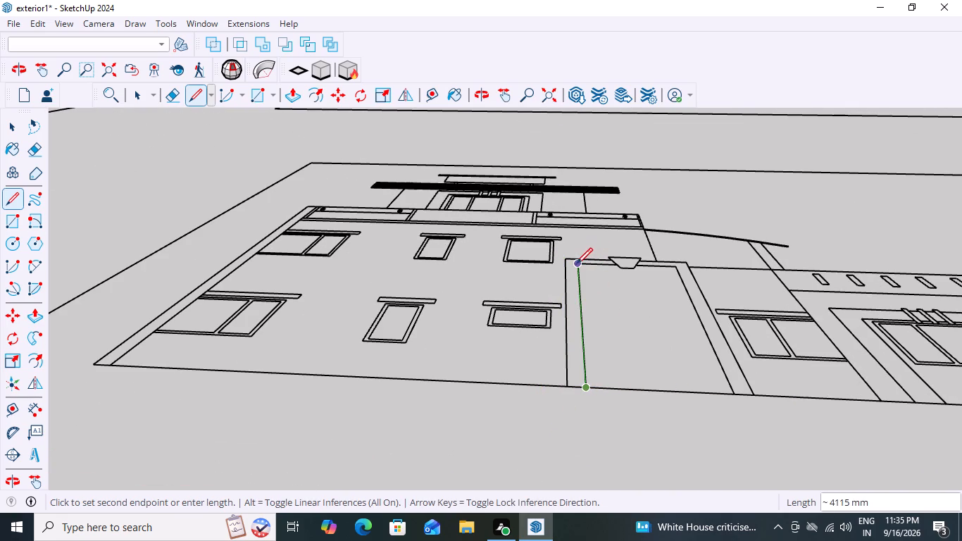
key(Escape)
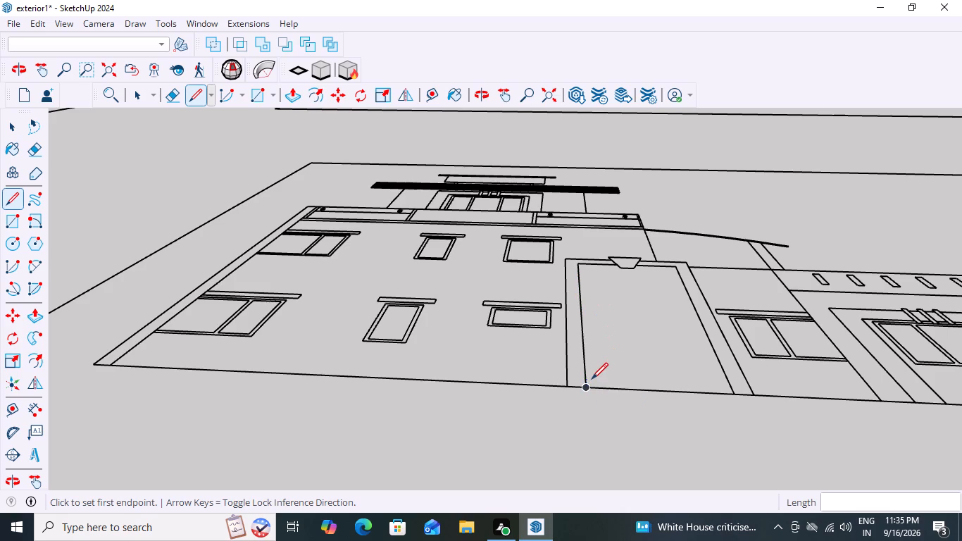
key(space)
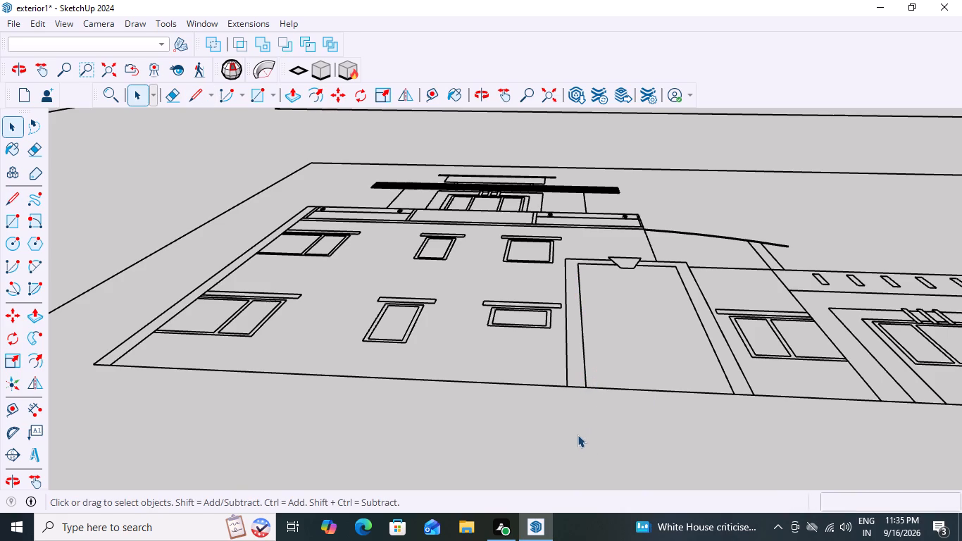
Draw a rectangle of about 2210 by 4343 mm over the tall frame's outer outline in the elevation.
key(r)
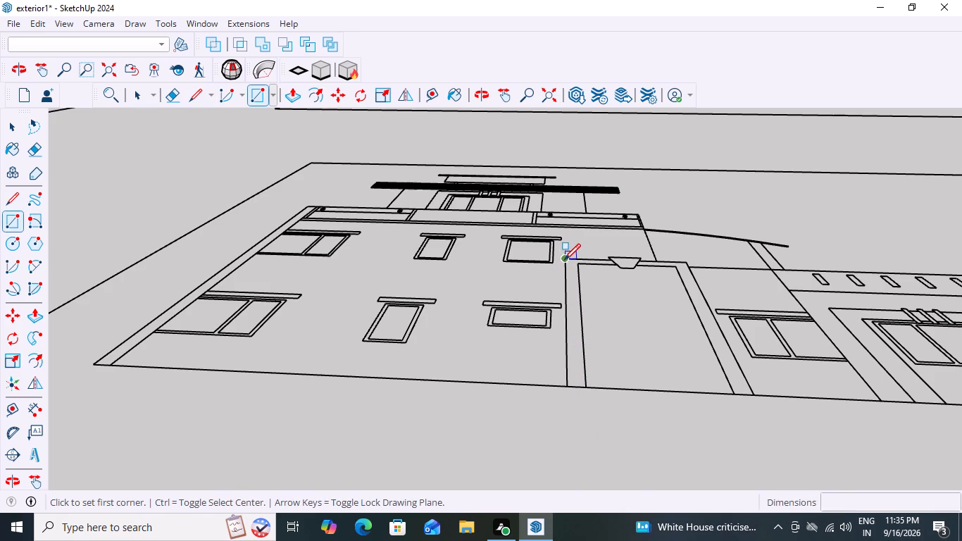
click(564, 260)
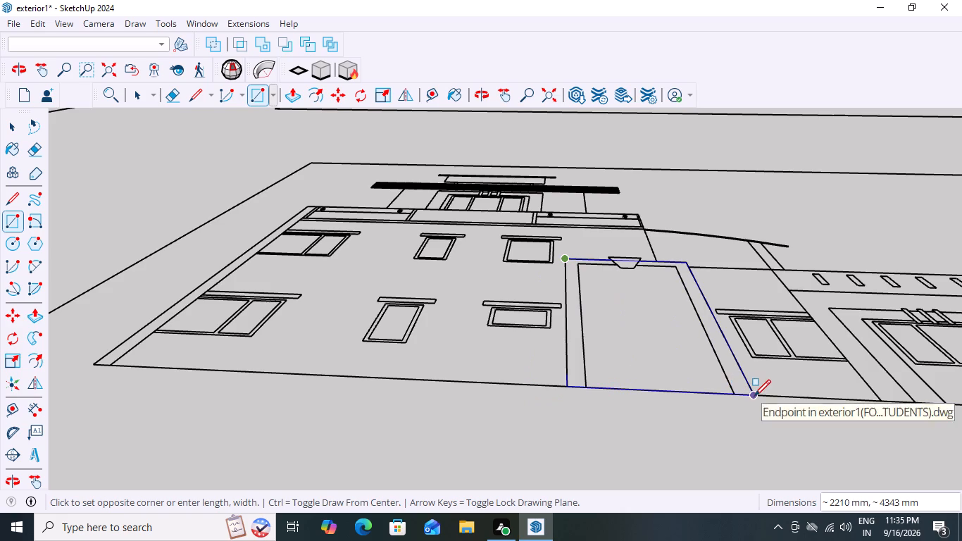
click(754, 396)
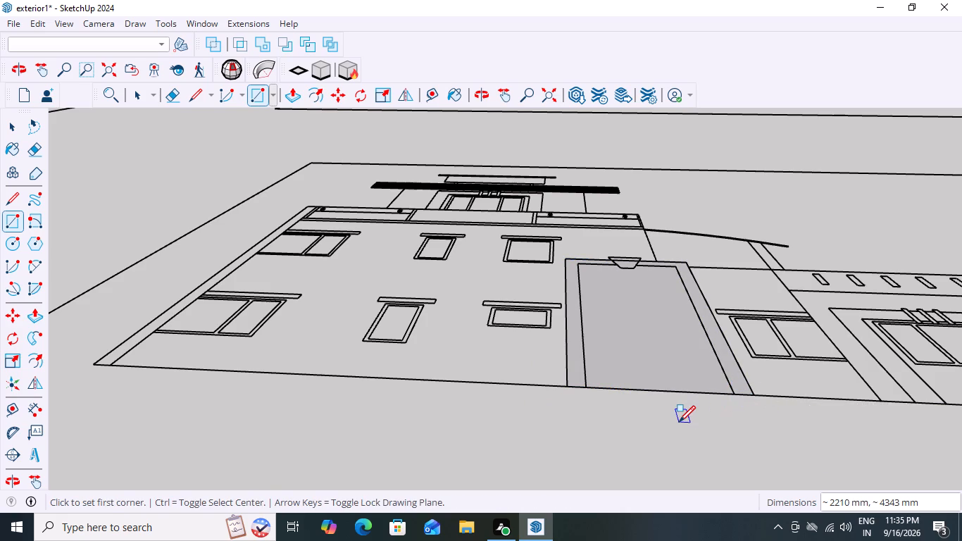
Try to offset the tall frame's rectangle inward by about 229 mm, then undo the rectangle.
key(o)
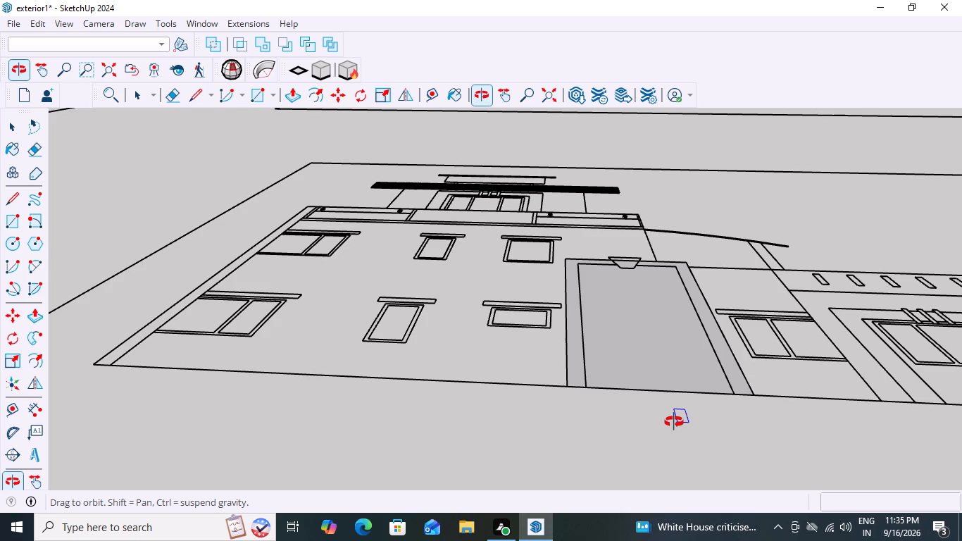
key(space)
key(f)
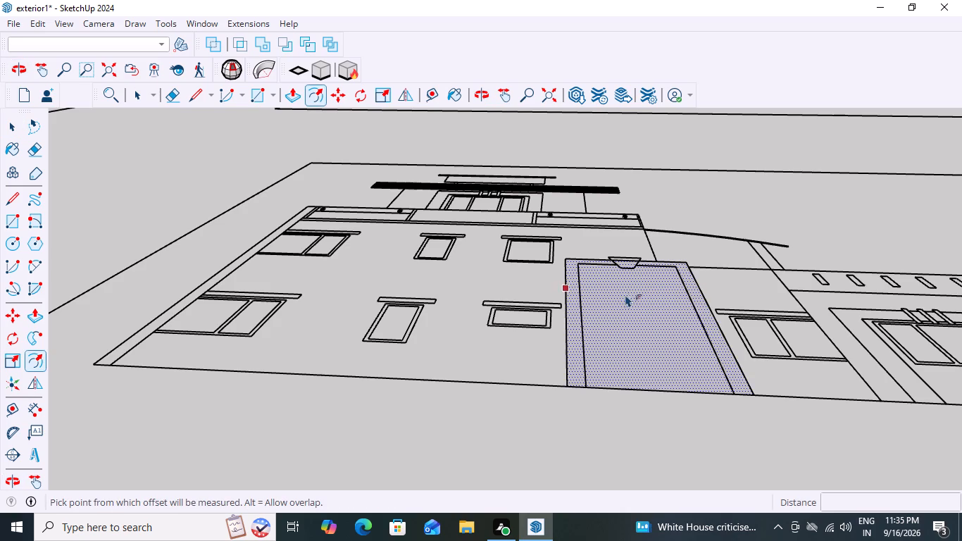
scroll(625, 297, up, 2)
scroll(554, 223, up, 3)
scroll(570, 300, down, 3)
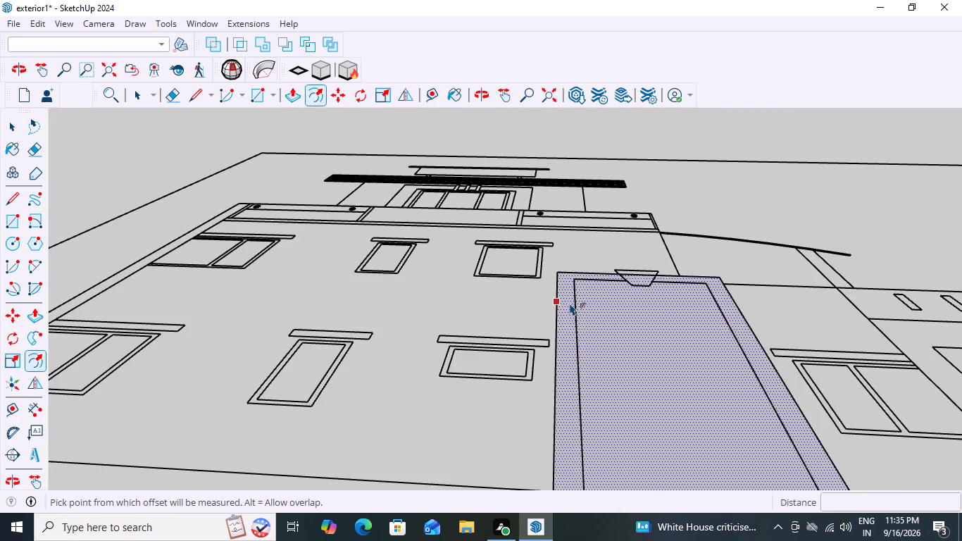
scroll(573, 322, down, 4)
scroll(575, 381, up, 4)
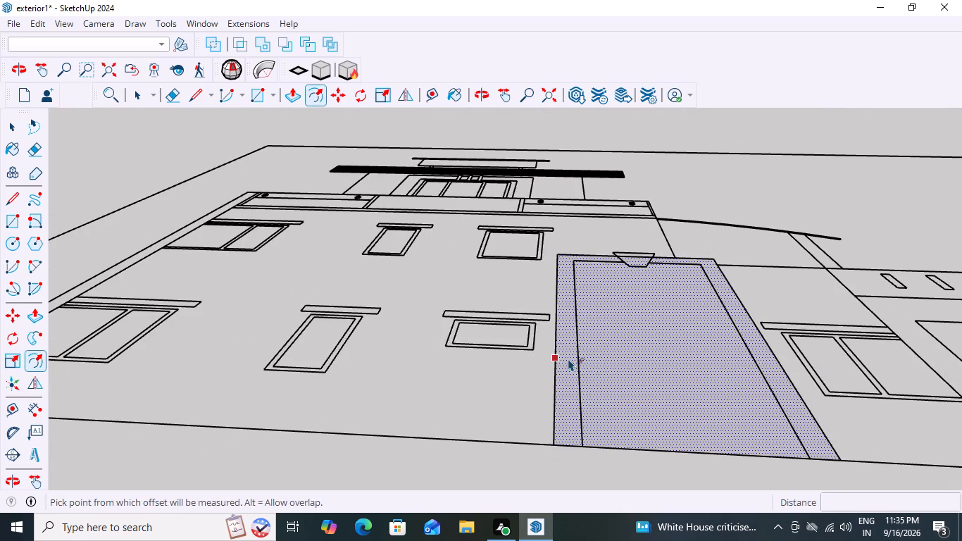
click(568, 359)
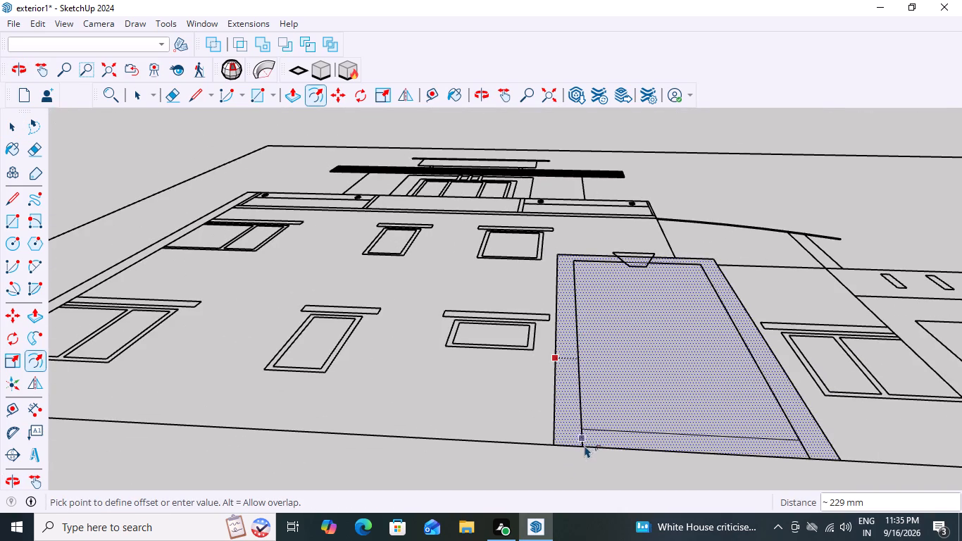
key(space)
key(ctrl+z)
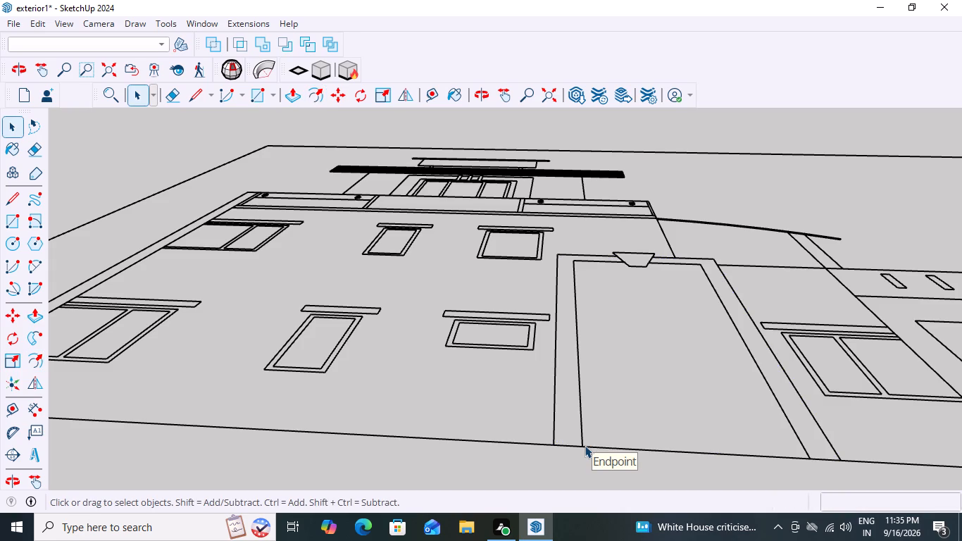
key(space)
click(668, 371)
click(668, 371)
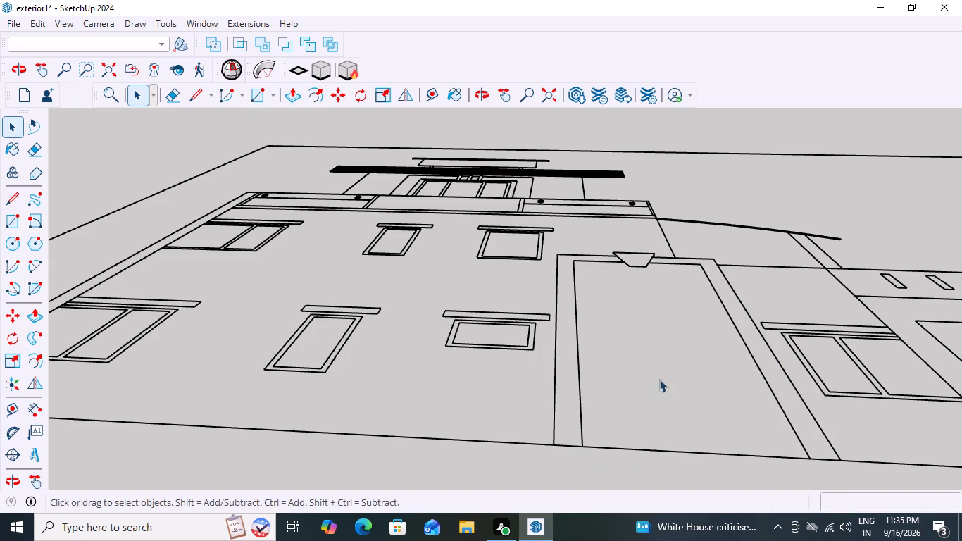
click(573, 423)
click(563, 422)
Draw a rectangle of about 2210 by 4343 mm over the tall frame's outer outline again and select its face.
key(r)
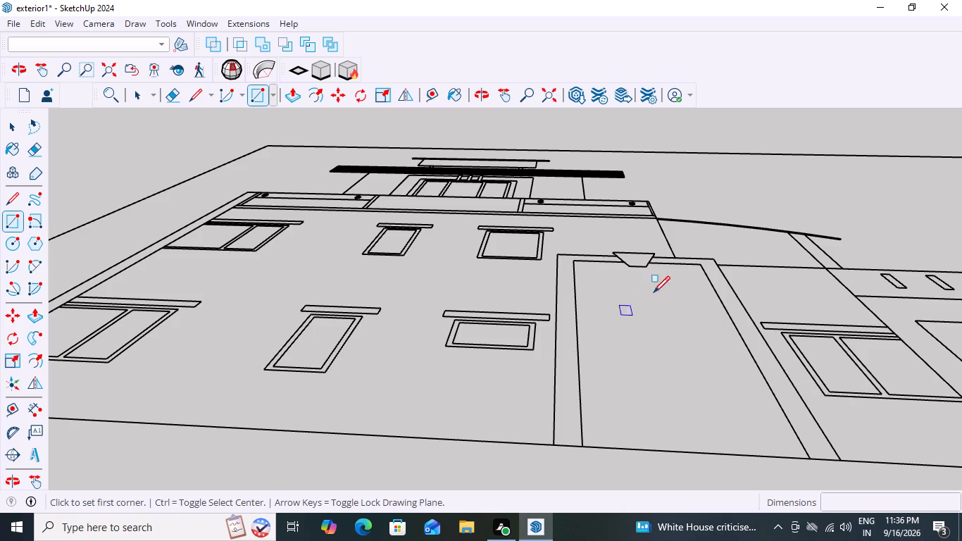
click(556, 256)
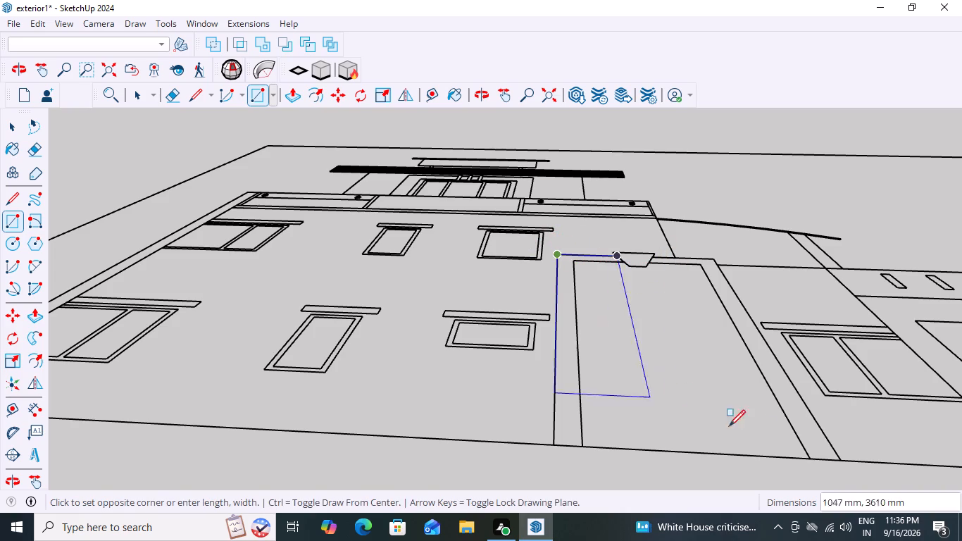
click(841, 459)
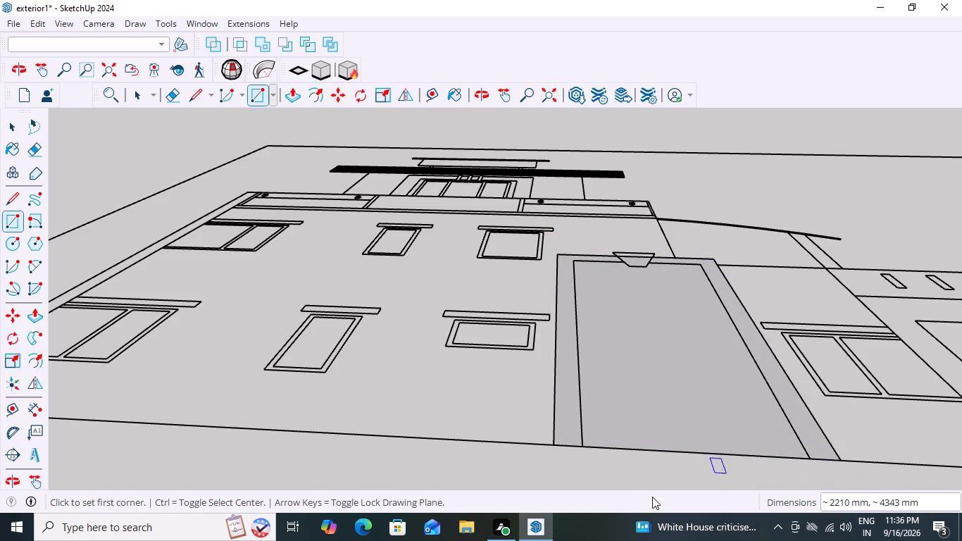
key(space)
click(559, 424)
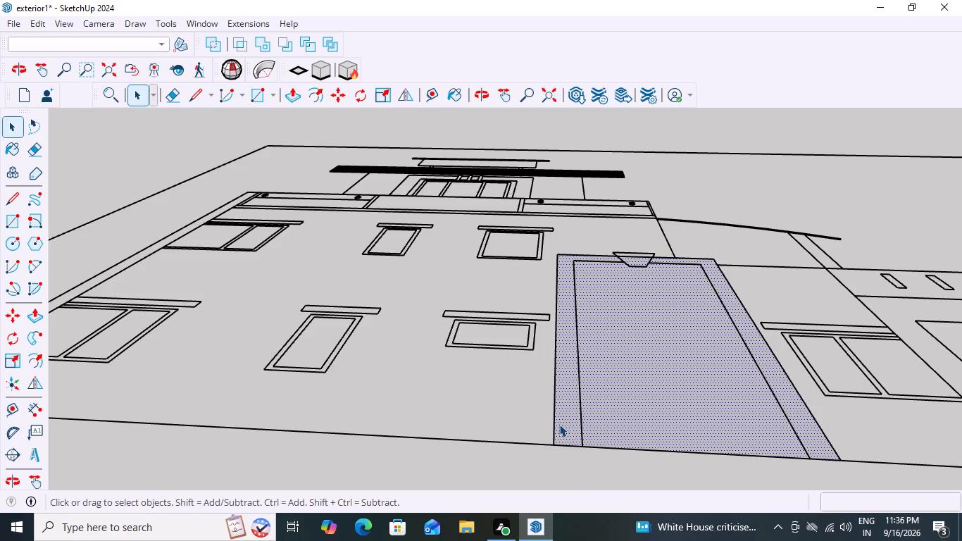
click(697, 410)
Offset the tall frame's rectangle inward by about 229 mm, matching the inner outline in the elevation.
triple_click(645, 409)
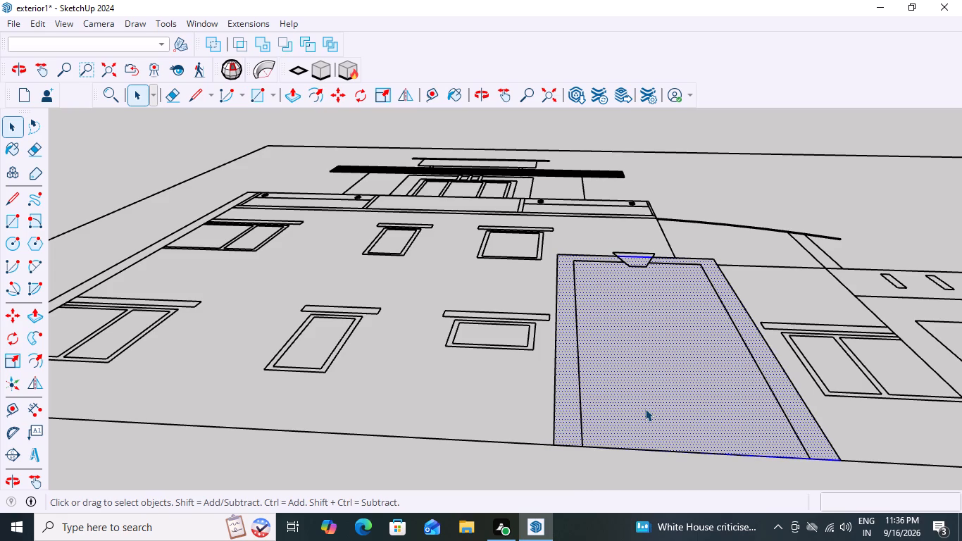
key(space)
click(595, 464)
scroll(602, 356, up, 1)
key(f)
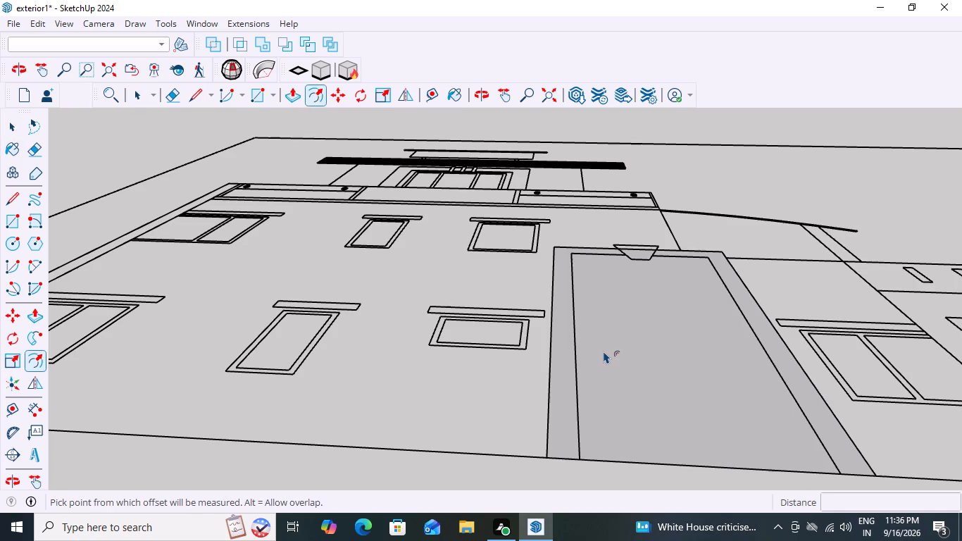
click(558, 309)
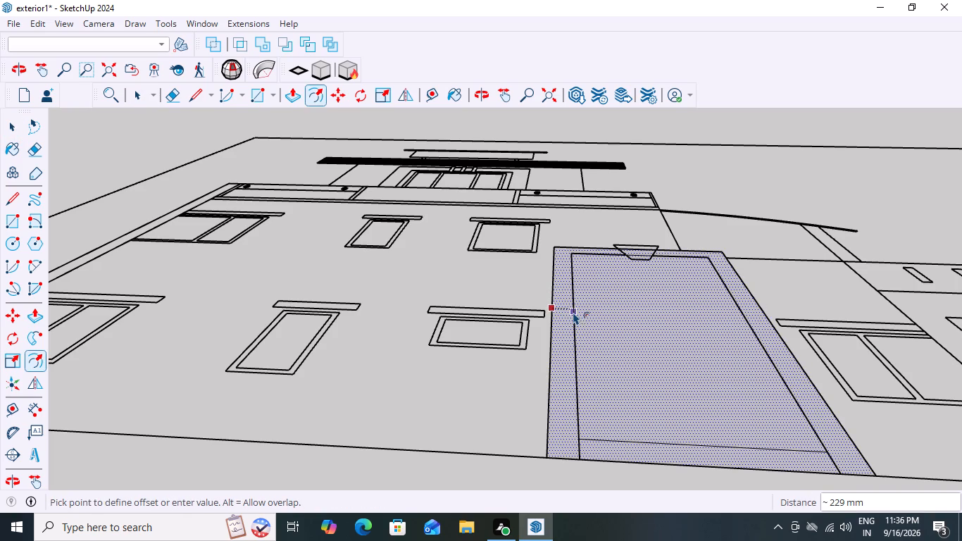
click(573, 312)
key(space)
Cut out the inner face of the tall frame, leaving only the border band.
scroll(654, 379, down, 1)
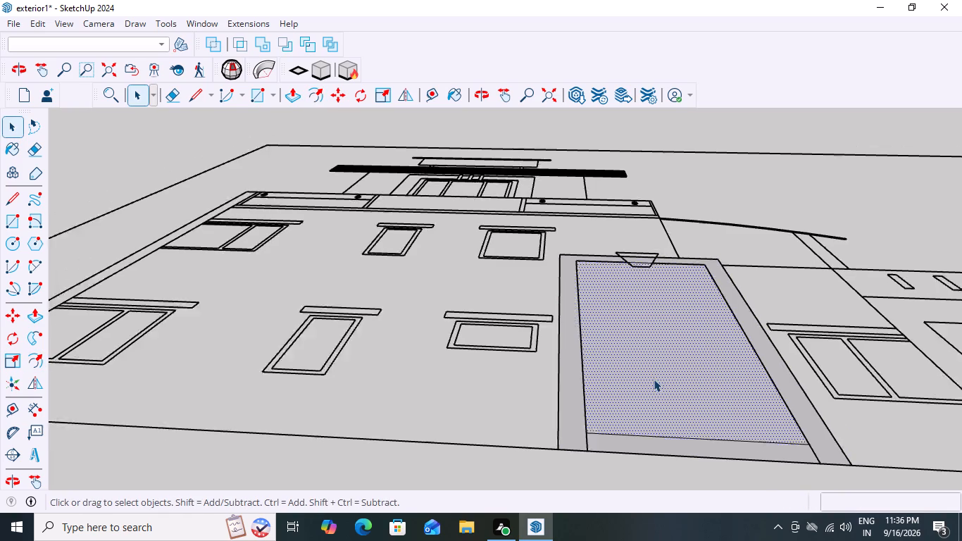
scroll(654, 379, down, 6)
scroll(632, 451, up, 4)
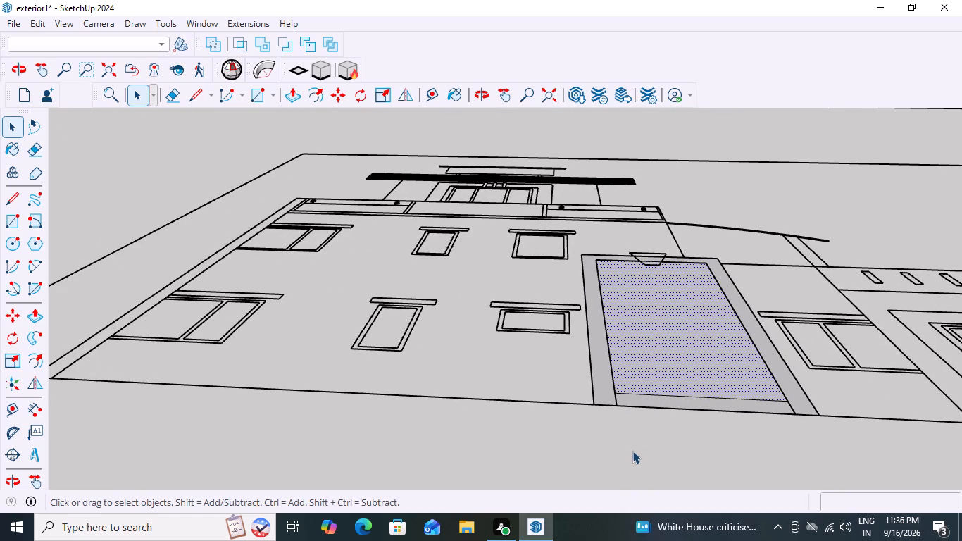
click(665, 359)
double_click(665, 359)
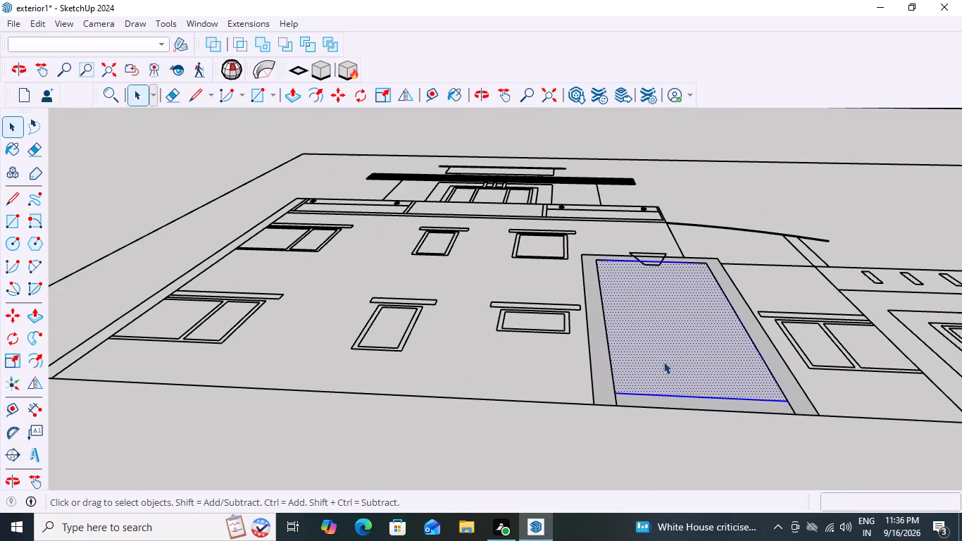
click(605, 442)
click(695, 347)
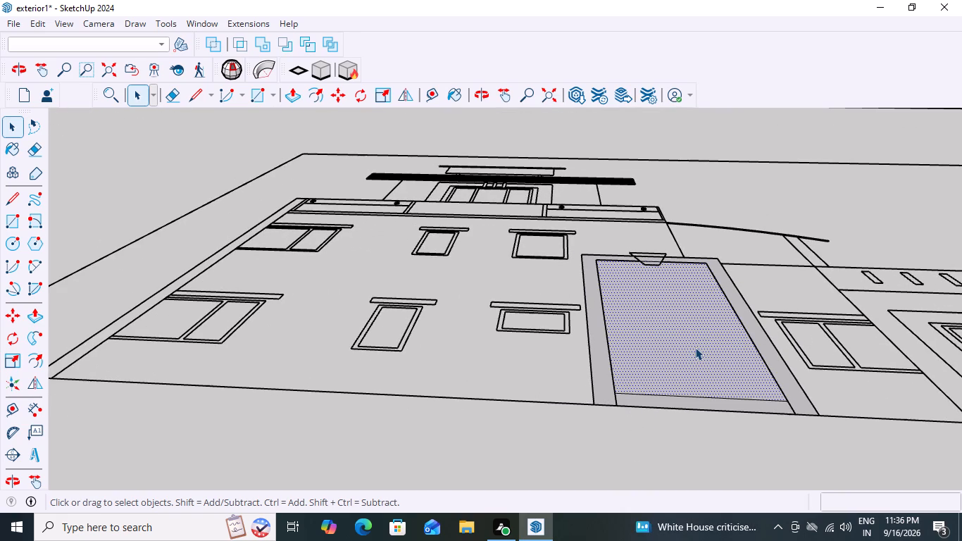
key(ctrl+x)
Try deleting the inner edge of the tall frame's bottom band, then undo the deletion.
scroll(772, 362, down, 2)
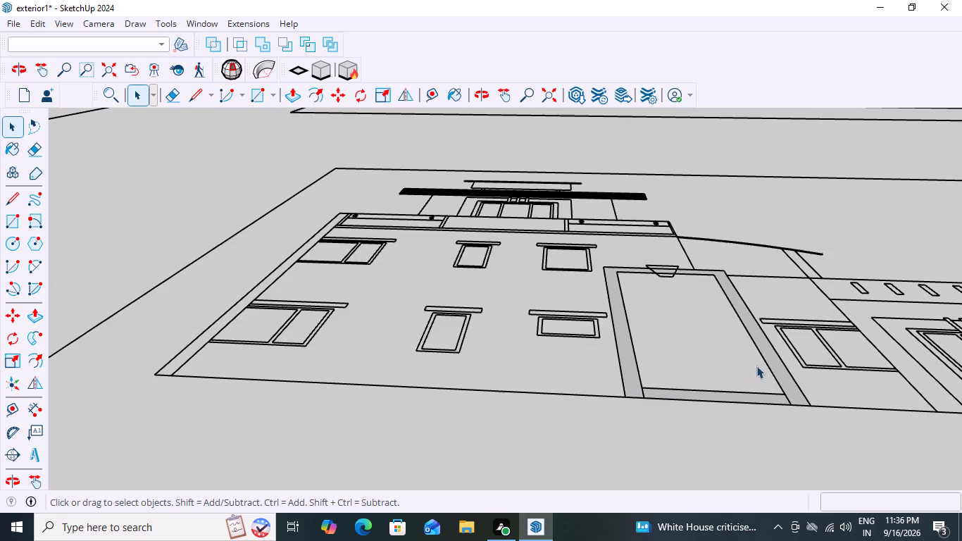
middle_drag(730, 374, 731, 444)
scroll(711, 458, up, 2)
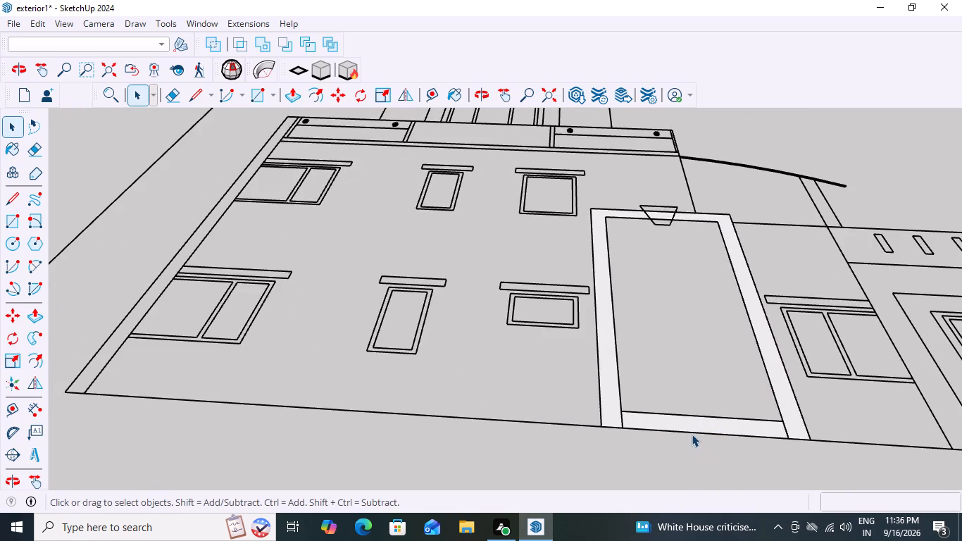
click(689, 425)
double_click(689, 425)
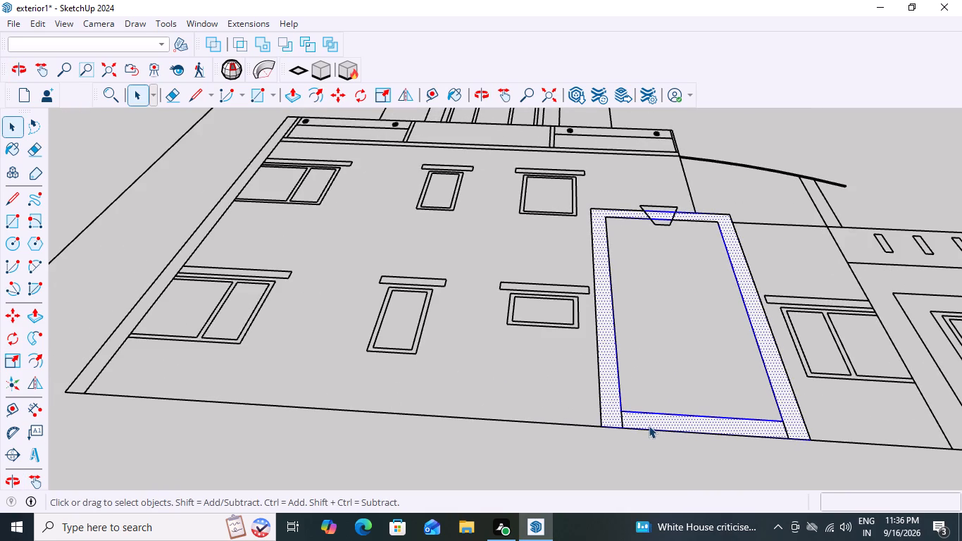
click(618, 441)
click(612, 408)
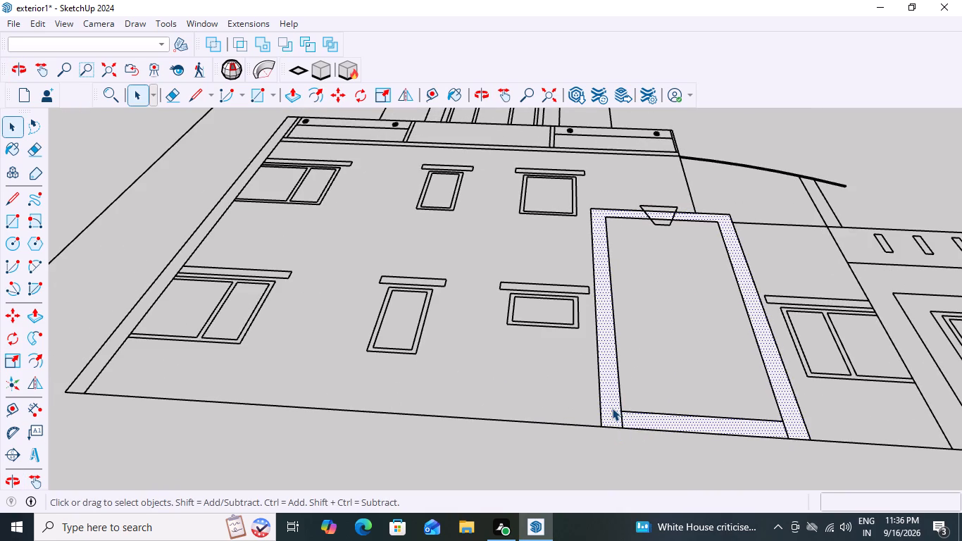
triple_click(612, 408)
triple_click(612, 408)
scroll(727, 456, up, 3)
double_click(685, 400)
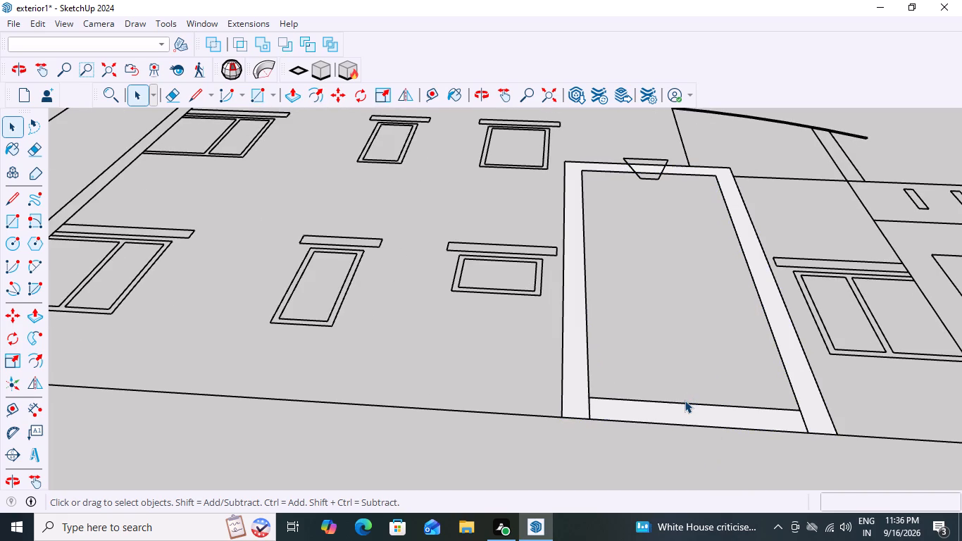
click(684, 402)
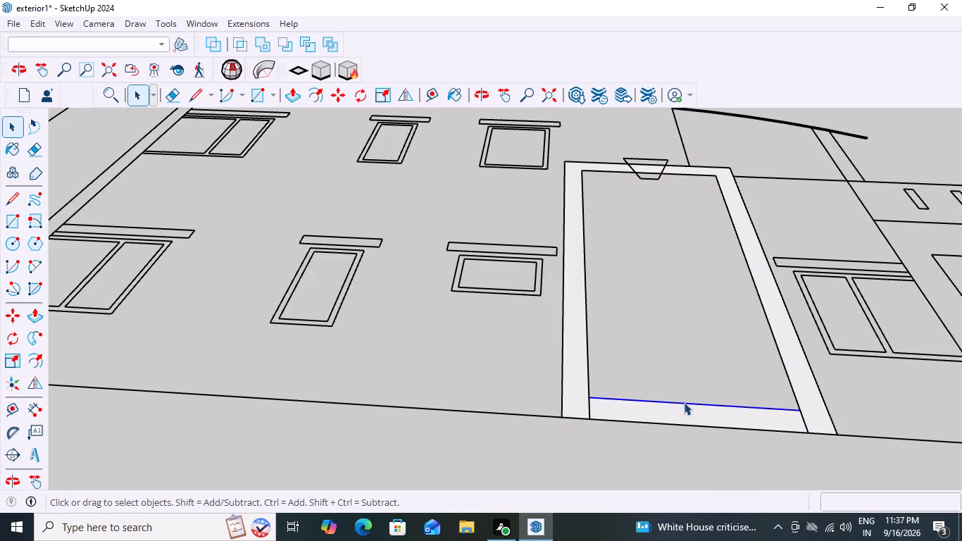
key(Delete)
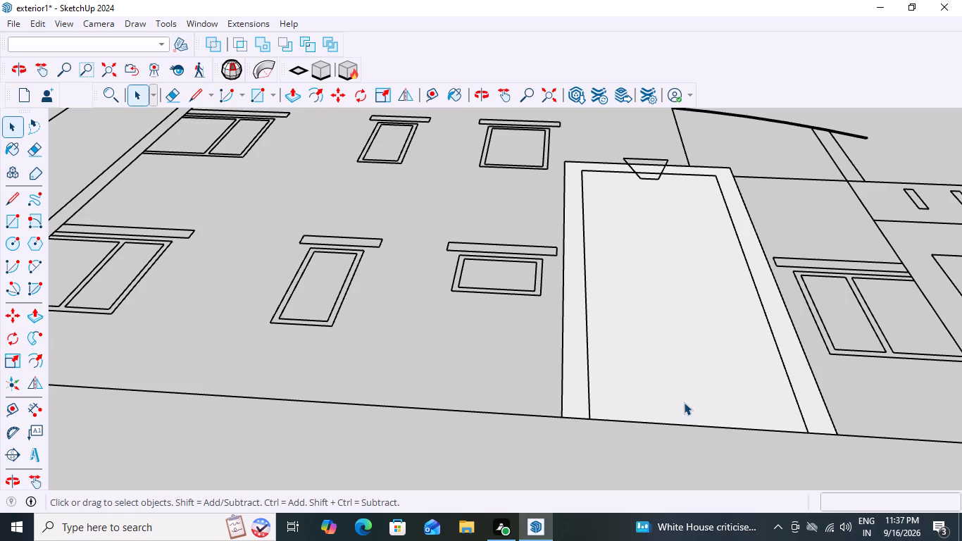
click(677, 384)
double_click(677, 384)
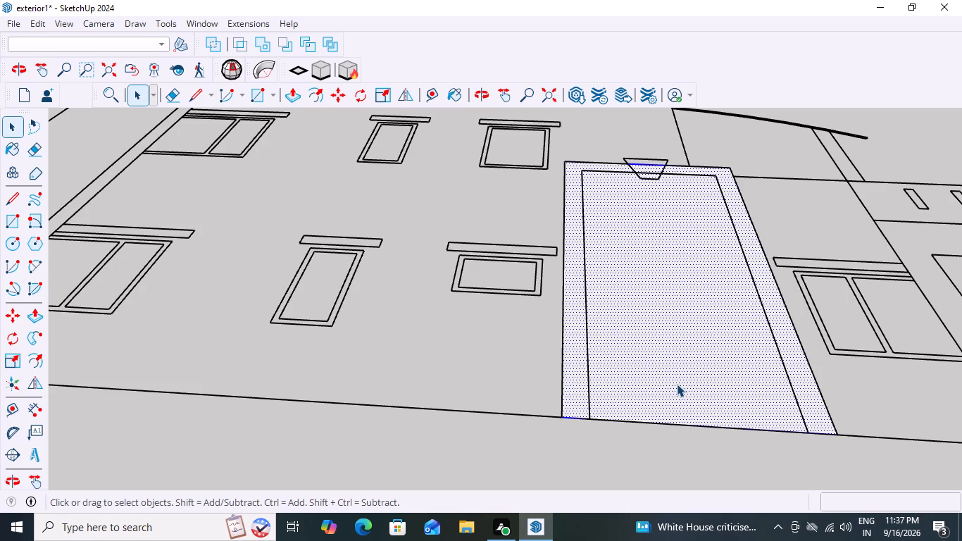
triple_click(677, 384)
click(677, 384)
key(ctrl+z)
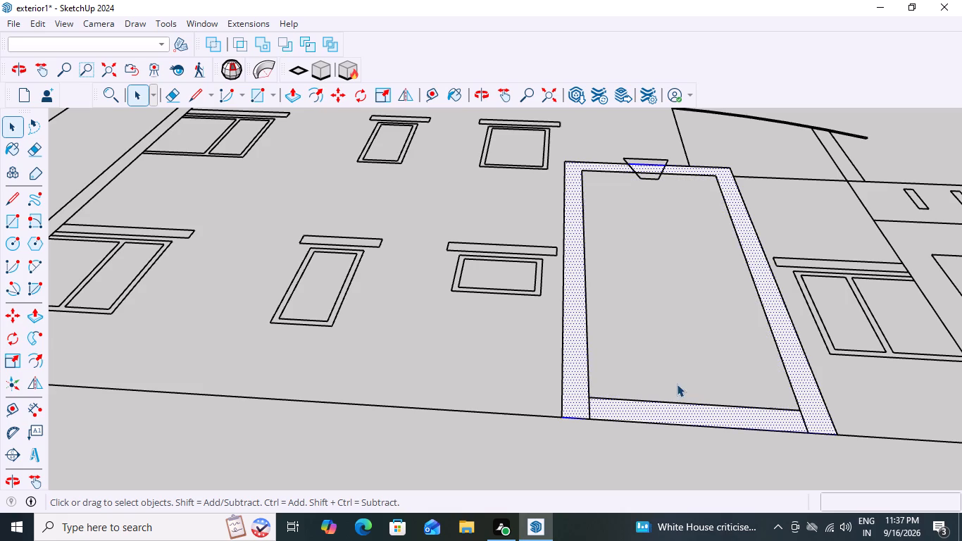
Push/Pull the tall frame's border face outward from the elevation by about 70 mm.
scroll(688, 419, down, 3)
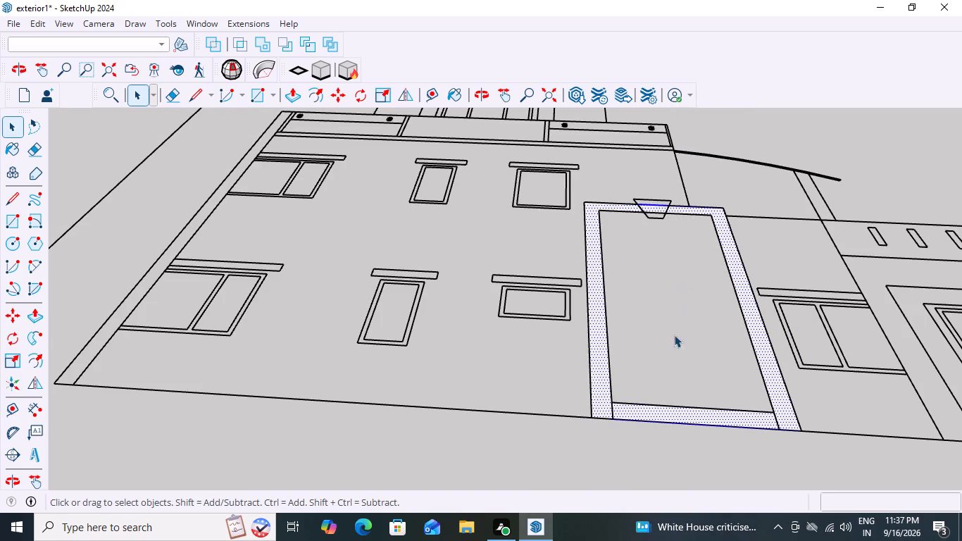
scroll(803, 185, down, 4)
scroll(737, 189, up, 6)
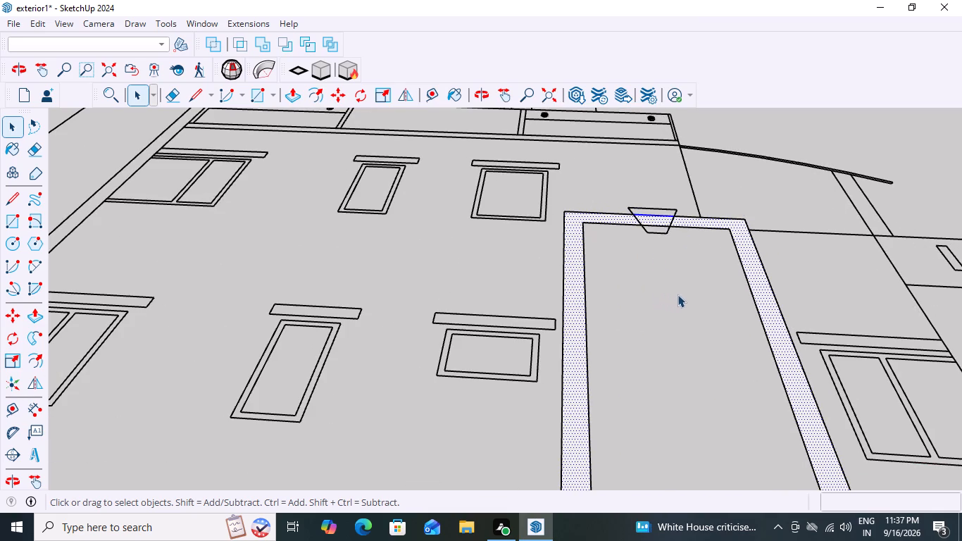
scroll(701, 297, down, 6)
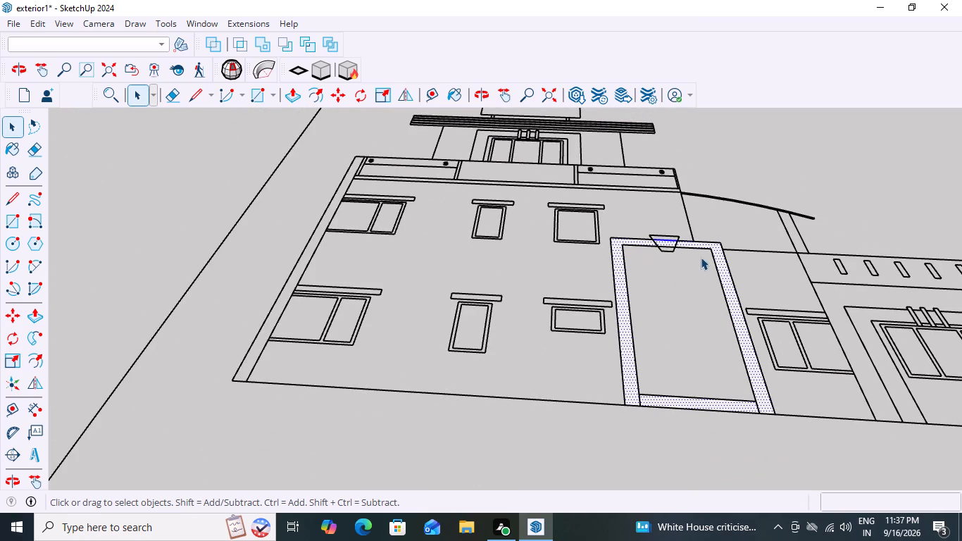
scroll(658, 215, up, 5)
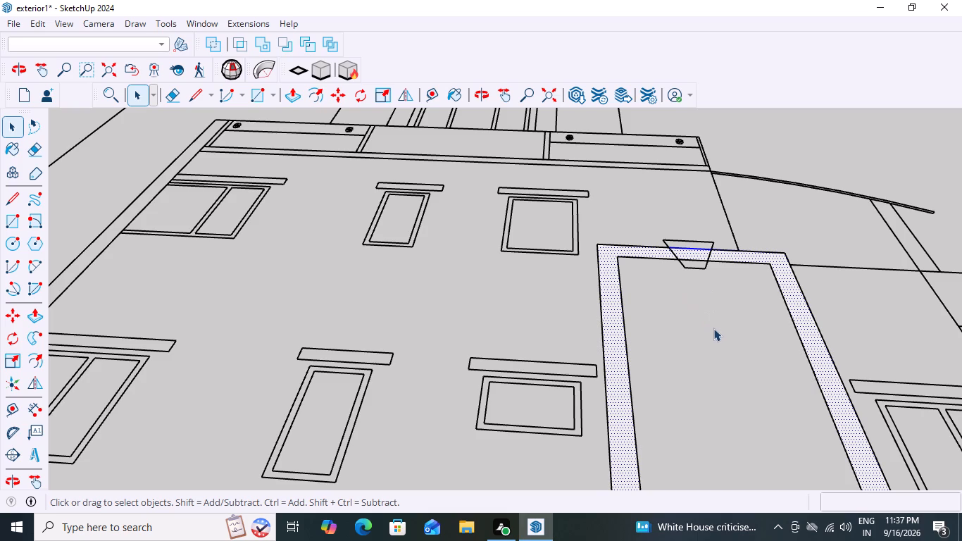
middle_drag(668, 318, 680, 323)
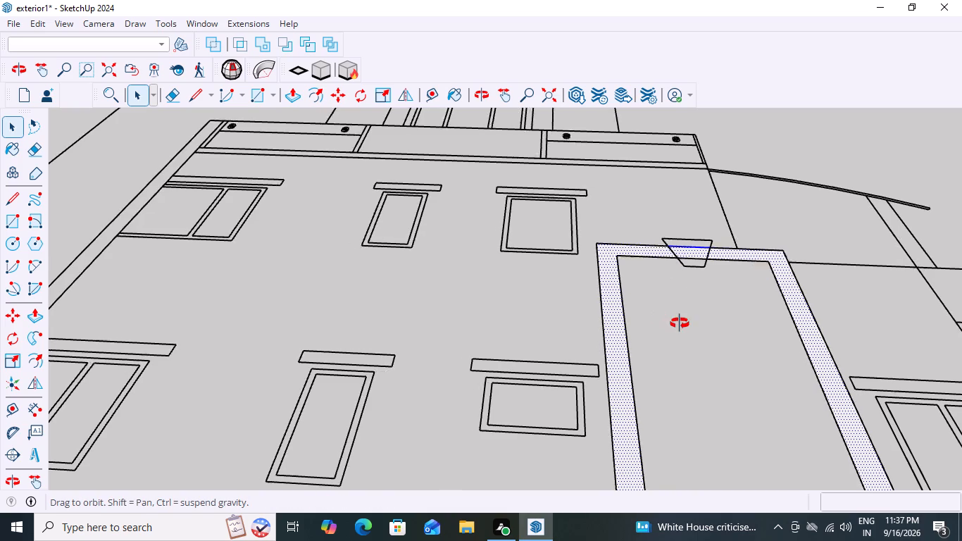
middle_drag(680, 323, 667, 419)
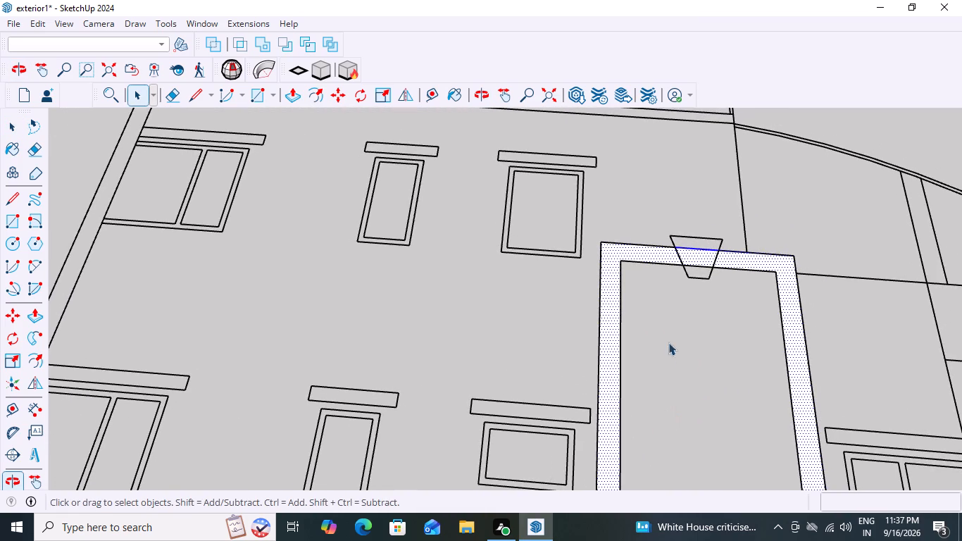
scroll(701, 253, up, 5)
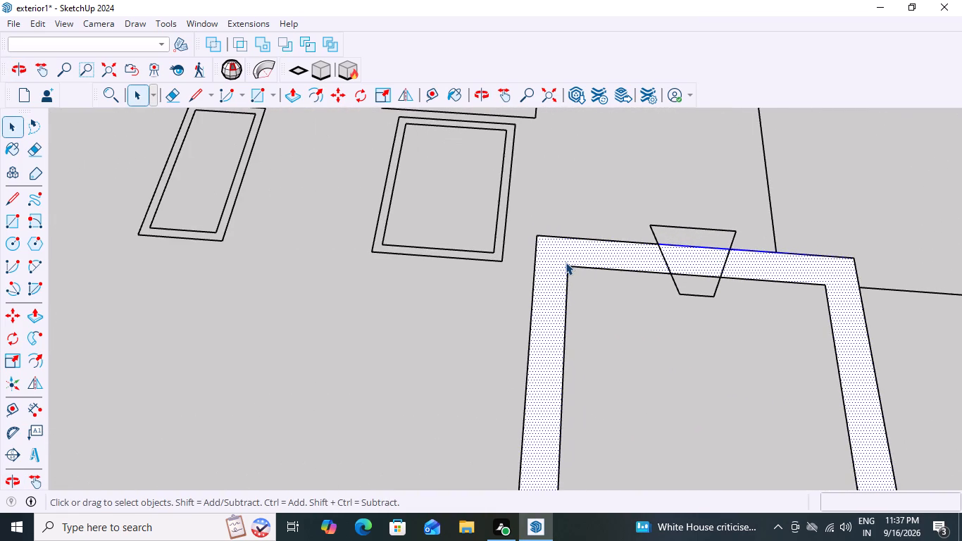
click(566, 259)
double_click(561, 254)
click(561, 254)
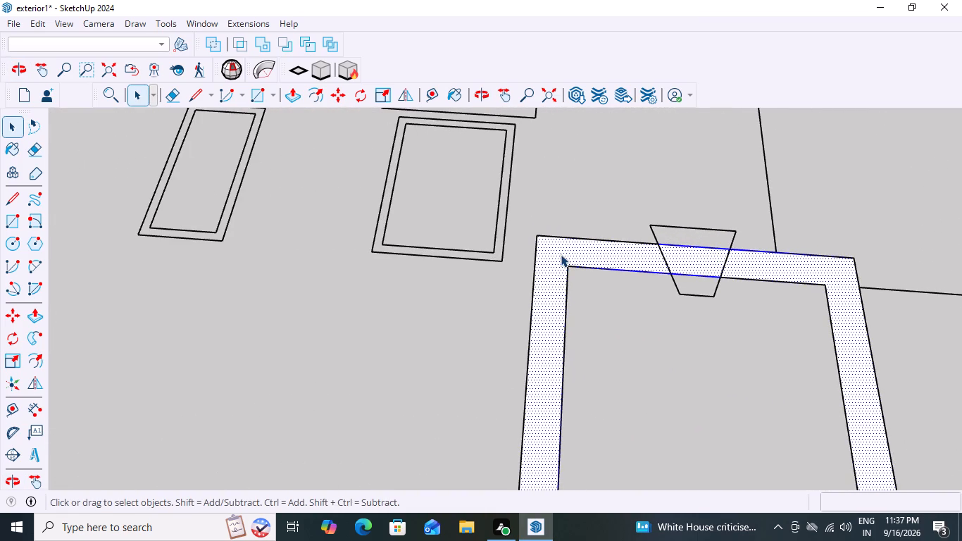
key(p)
click(552, 251)
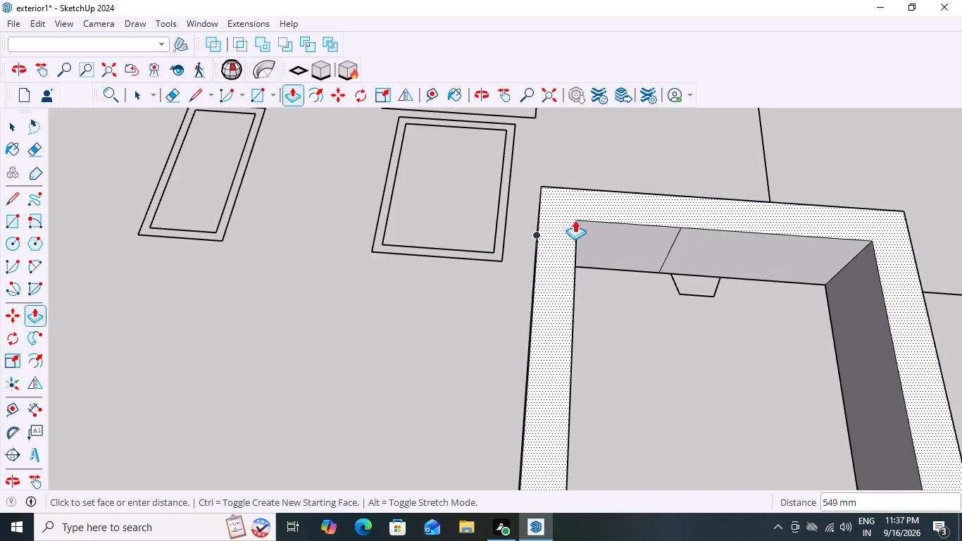
scroll(573, 224, down, 17)
scroll(564, 257, up, 3)
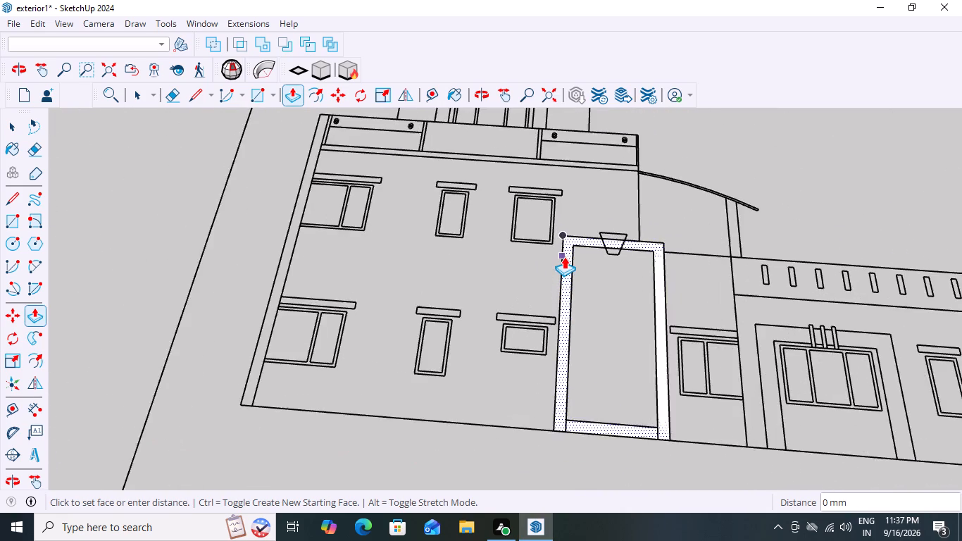
scroll(564, 256, up, 3)
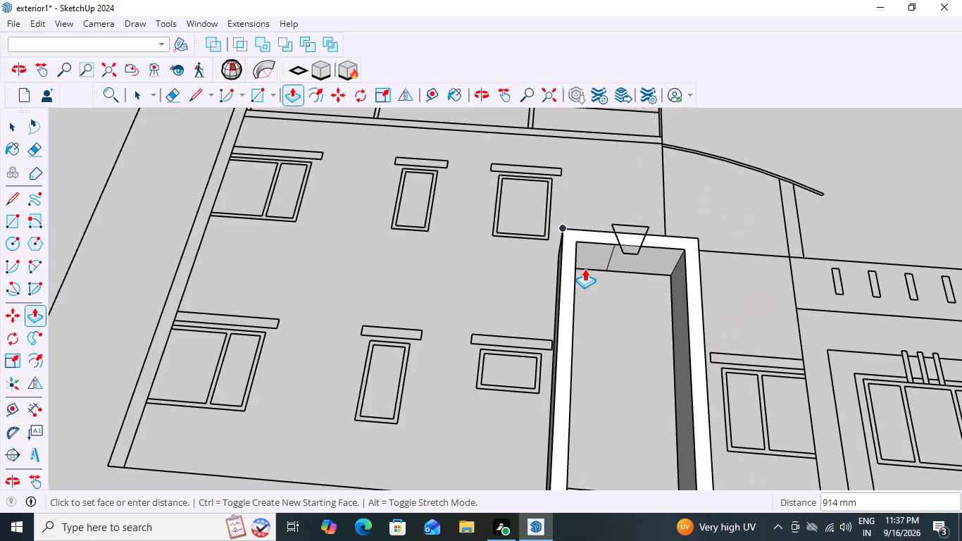
middle_drag(585, 268, 647, 148)
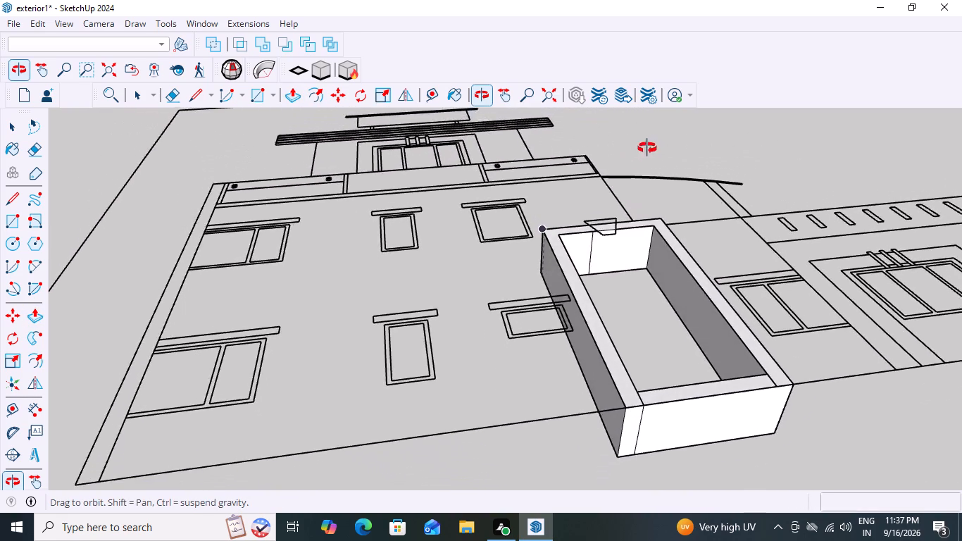
middle_drag(647, 148, 618, 136)
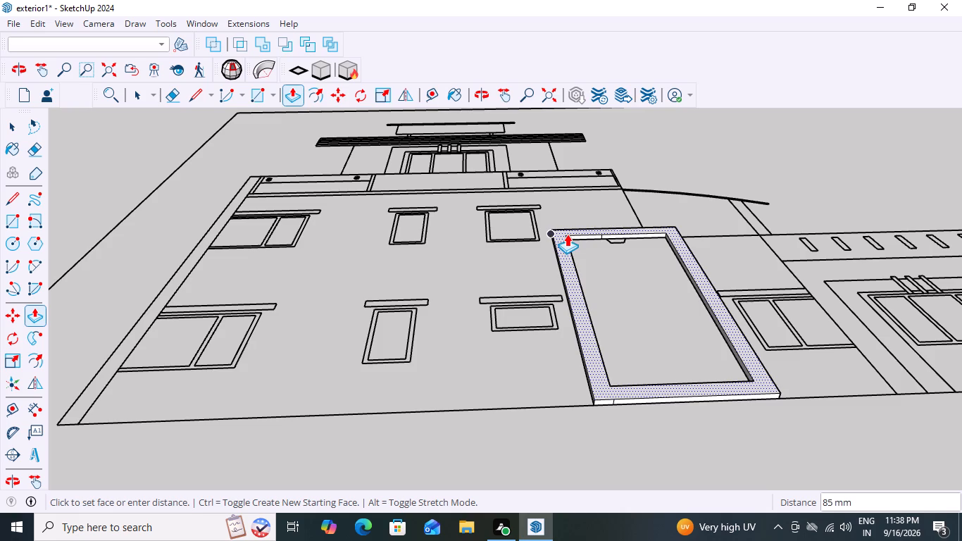
click(566, 235)
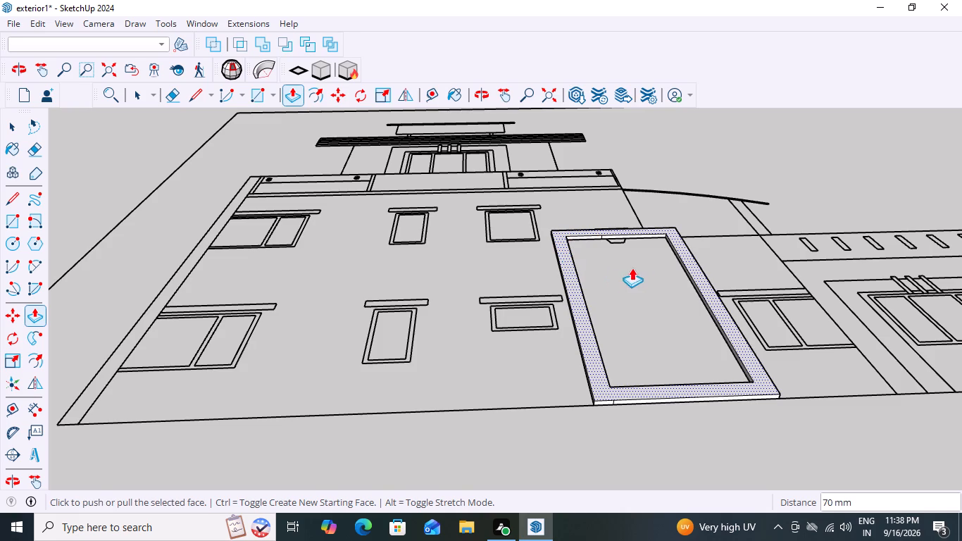
key(space)
Trace the keystone trapezoid at the tall frame's top with lines, about 610 mm along the top and 566 mm down each side.
middle_drag(647, 257, 627, 404)
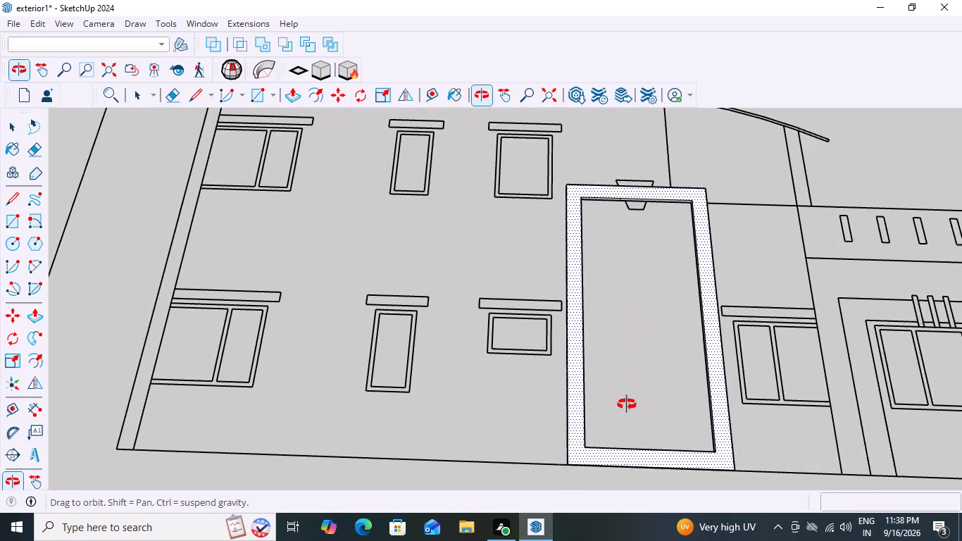
middle_drag(627, 404, 629, 399)
scroll(649, 180, up, 7)
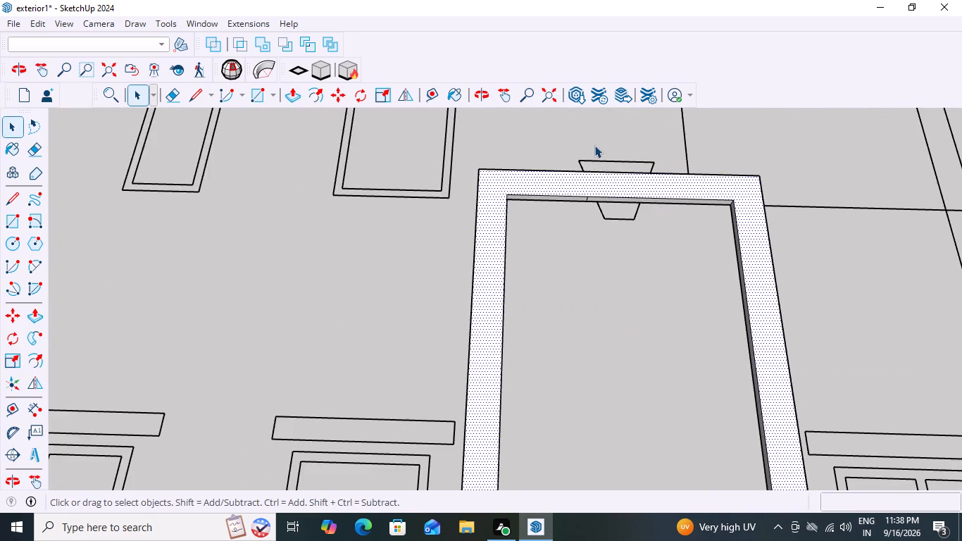
scroll(594, 144, up, 2)
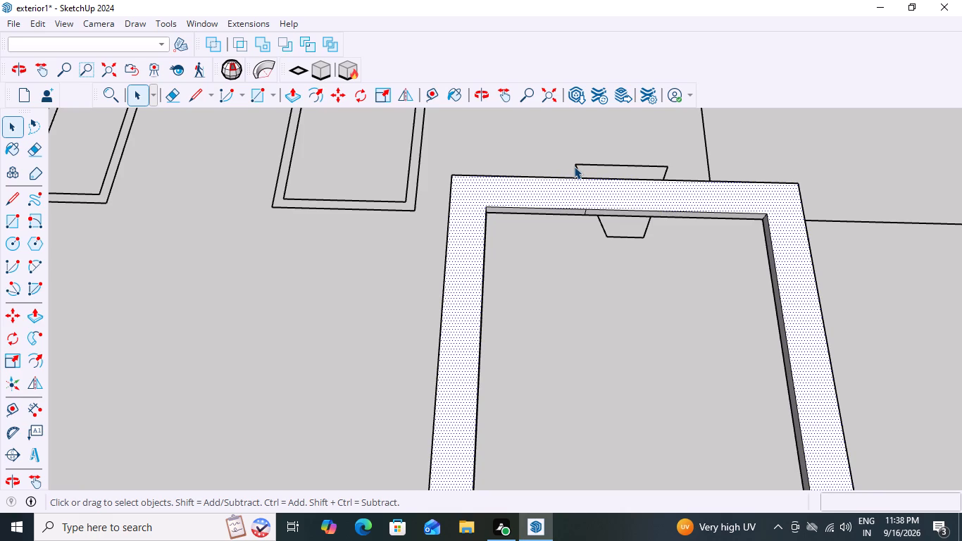
key(l)
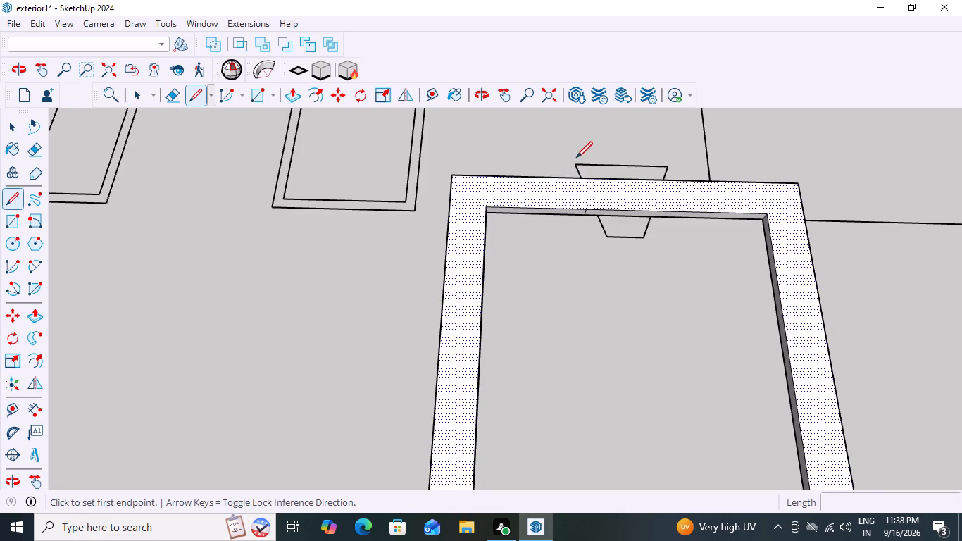
click(575, 162)
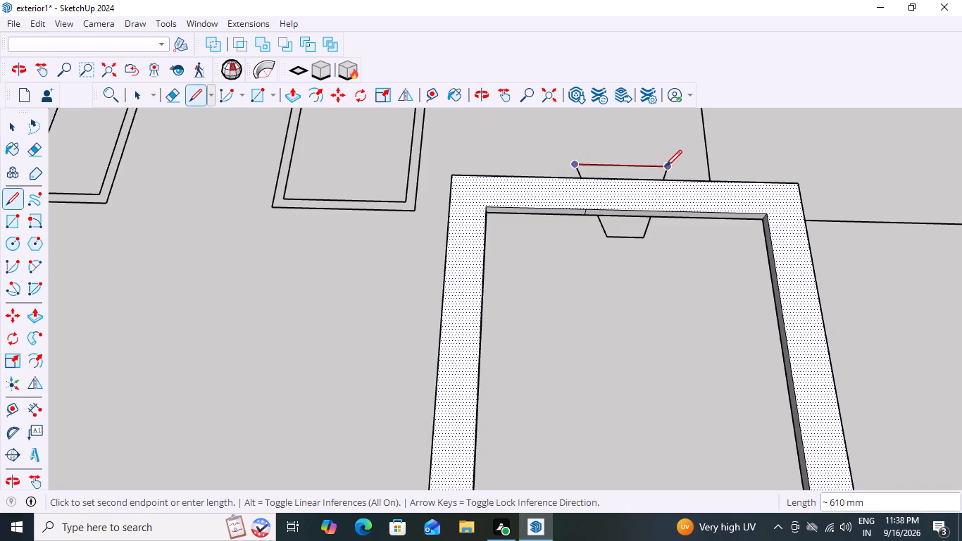
click(666, 166)
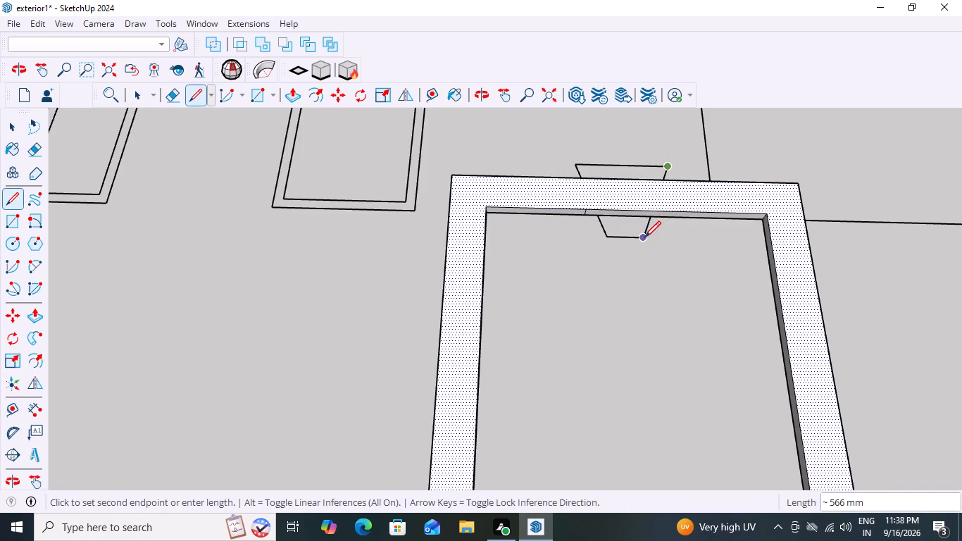
click(644, 237)
click(603, 237)
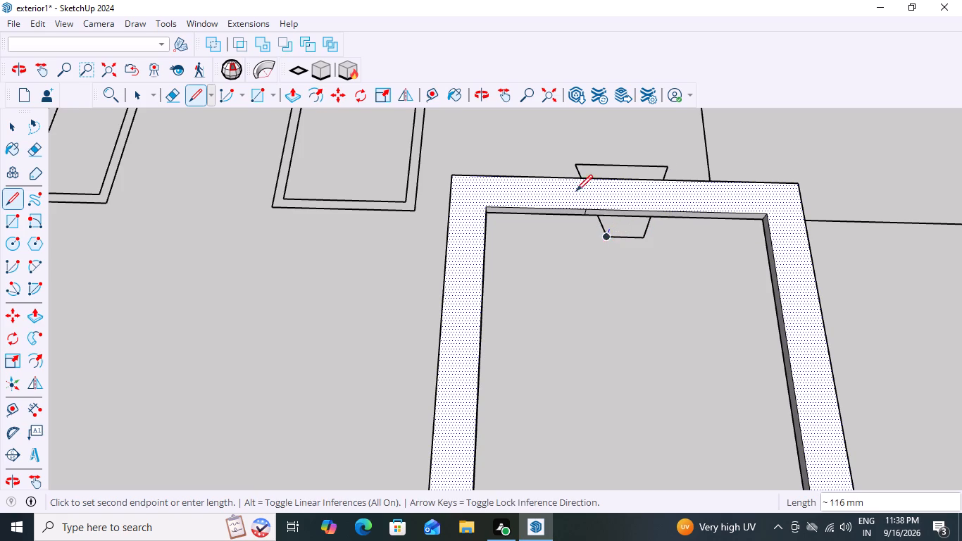
click(574, 167)
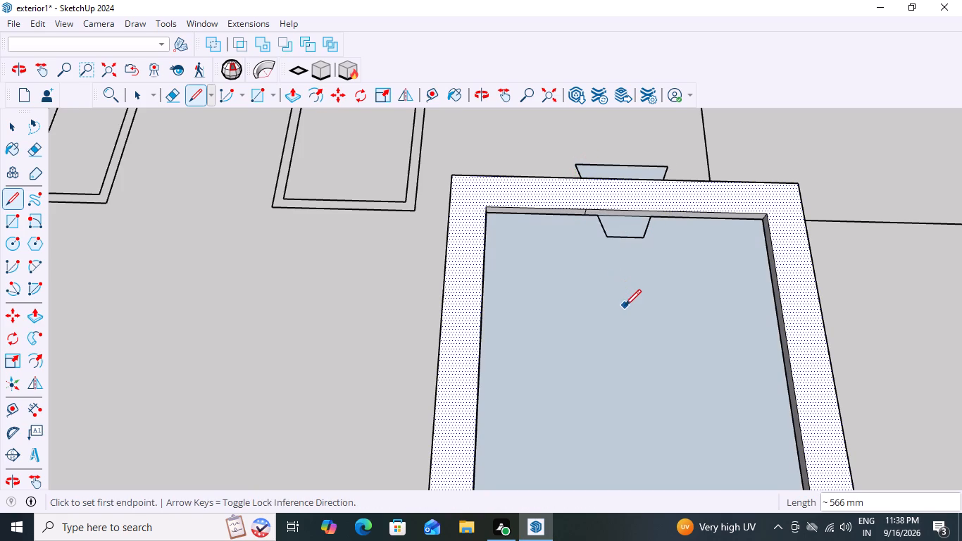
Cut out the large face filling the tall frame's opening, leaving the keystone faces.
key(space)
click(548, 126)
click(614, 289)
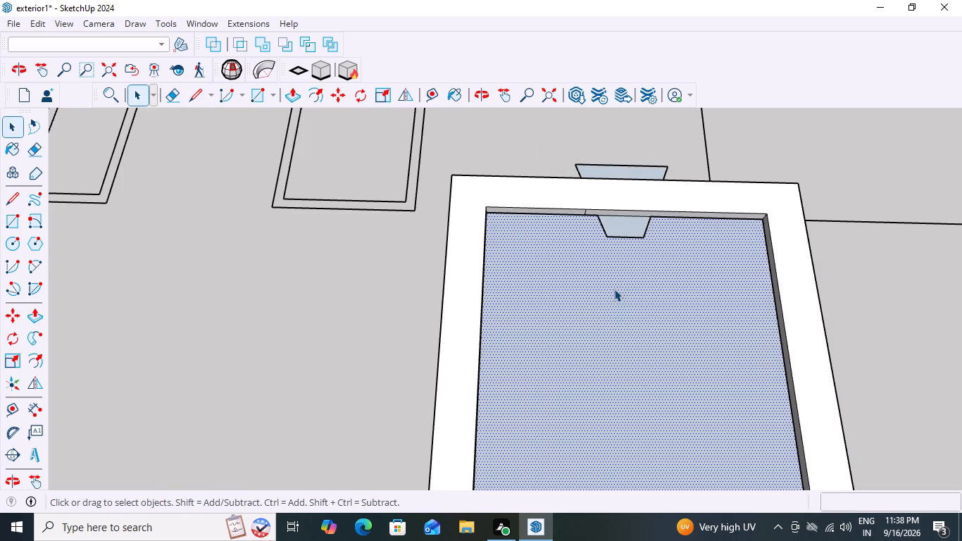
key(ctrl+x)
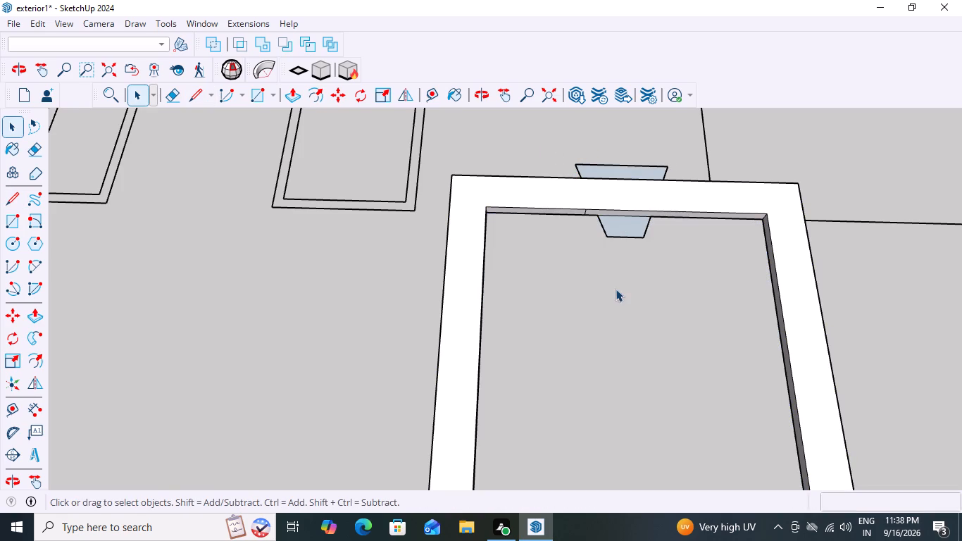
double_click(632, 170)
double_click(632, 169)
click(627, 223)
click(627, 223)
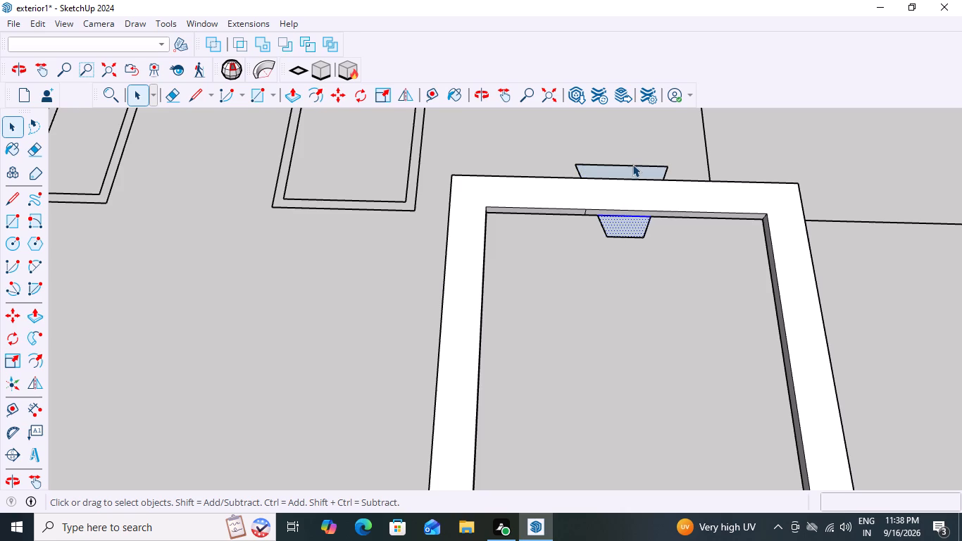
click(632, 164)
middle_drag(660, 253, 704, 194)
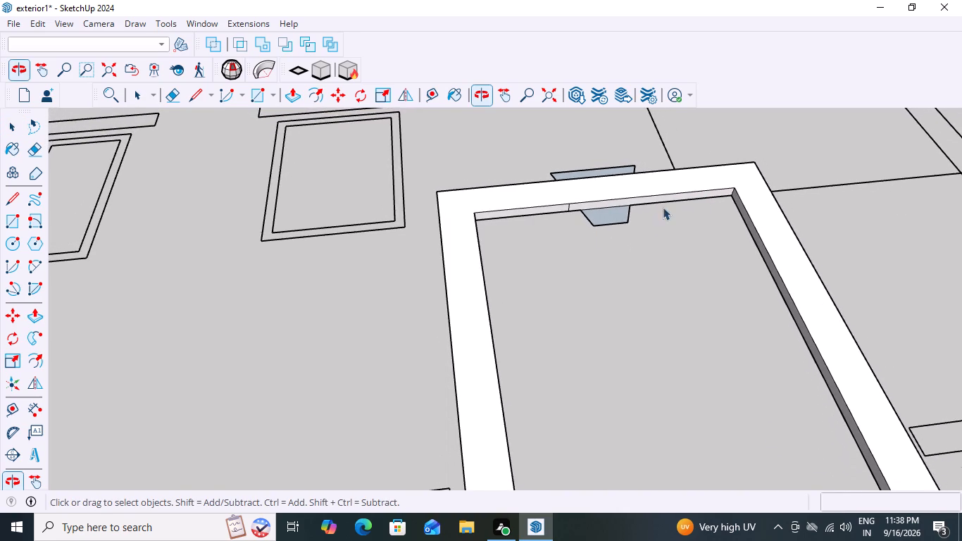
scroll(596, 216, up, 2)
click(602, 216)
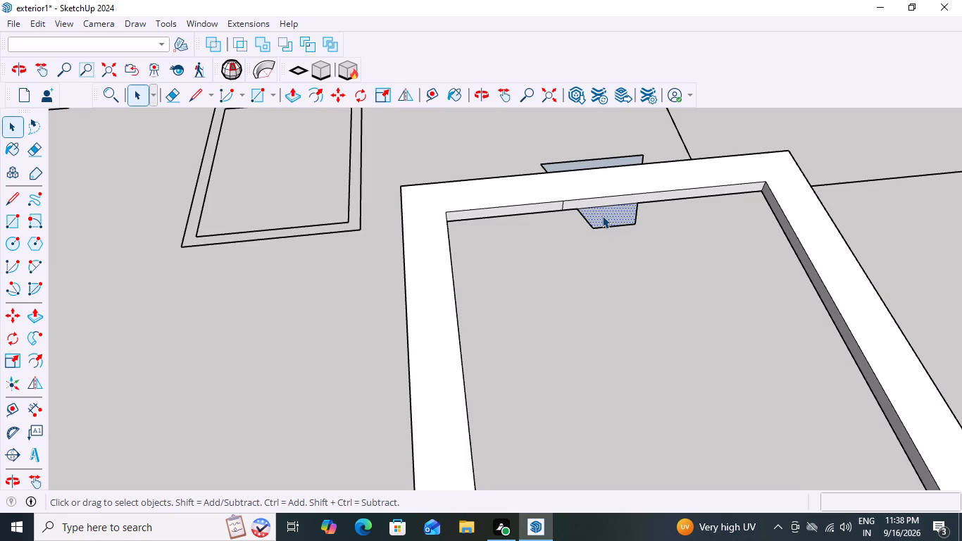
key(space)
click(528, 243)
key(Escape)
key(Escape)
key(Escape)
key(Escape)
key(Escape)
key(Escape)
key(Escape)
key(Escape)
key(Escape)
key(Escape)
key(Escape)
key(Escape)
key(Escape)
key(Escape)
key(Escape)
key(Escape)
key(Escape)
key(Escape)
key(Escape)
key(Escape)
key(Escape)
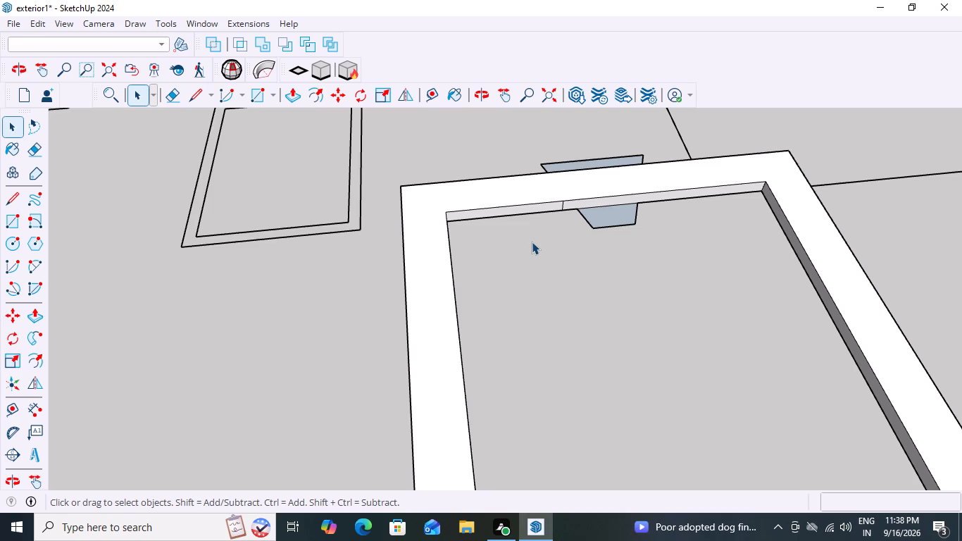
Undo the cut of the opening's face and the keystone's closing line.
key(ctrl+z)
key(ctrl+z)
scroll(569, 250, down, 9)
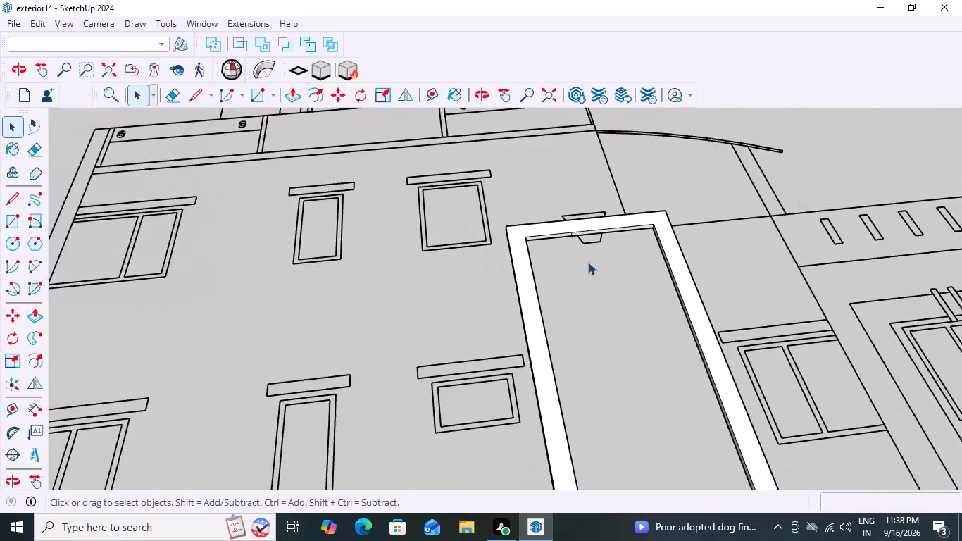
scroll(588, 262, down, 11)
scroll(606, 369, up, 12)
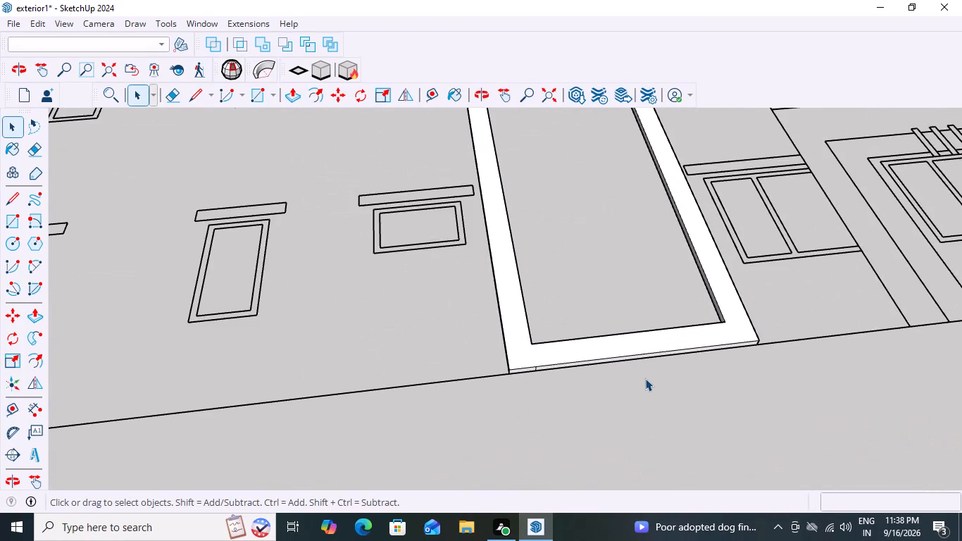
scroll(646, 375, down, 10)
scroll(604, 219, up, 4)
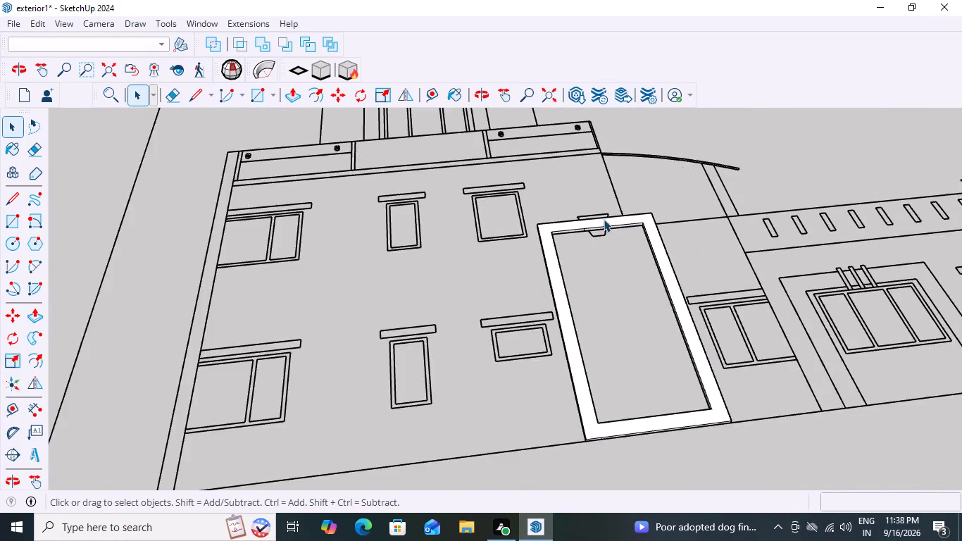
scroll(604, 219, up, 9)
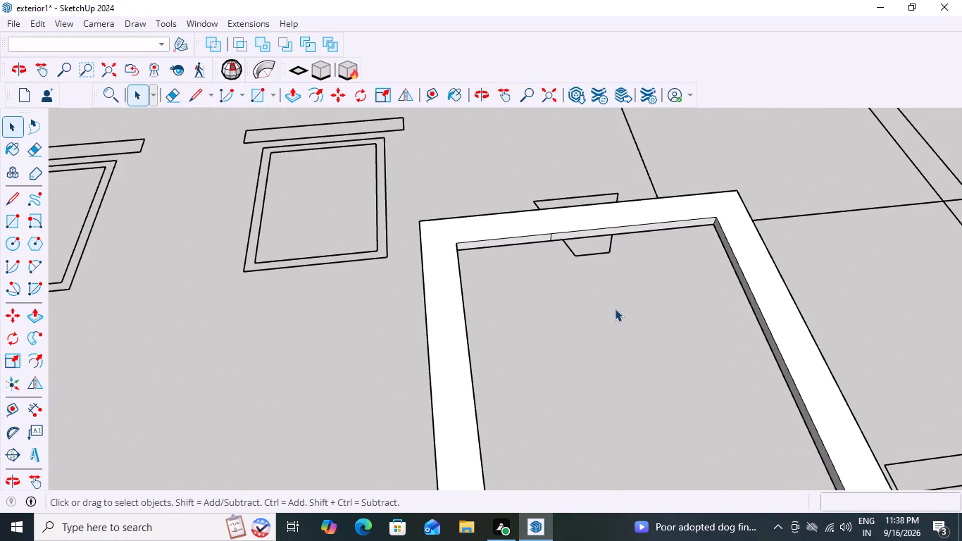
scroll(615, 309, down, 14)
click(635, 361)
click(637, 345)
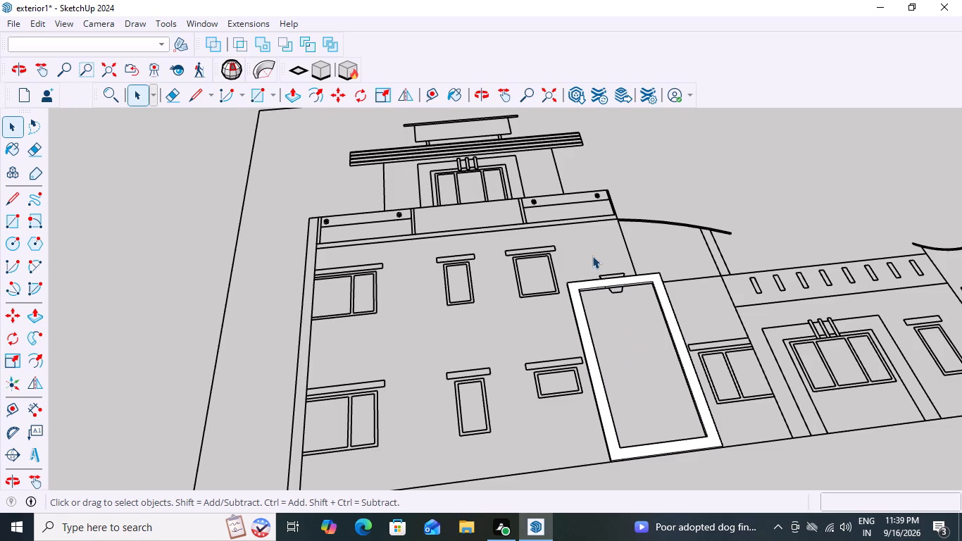
Select the whole extruded tall frame with its connected geometry and make it a group.
scroll(592, 255, up, 17)
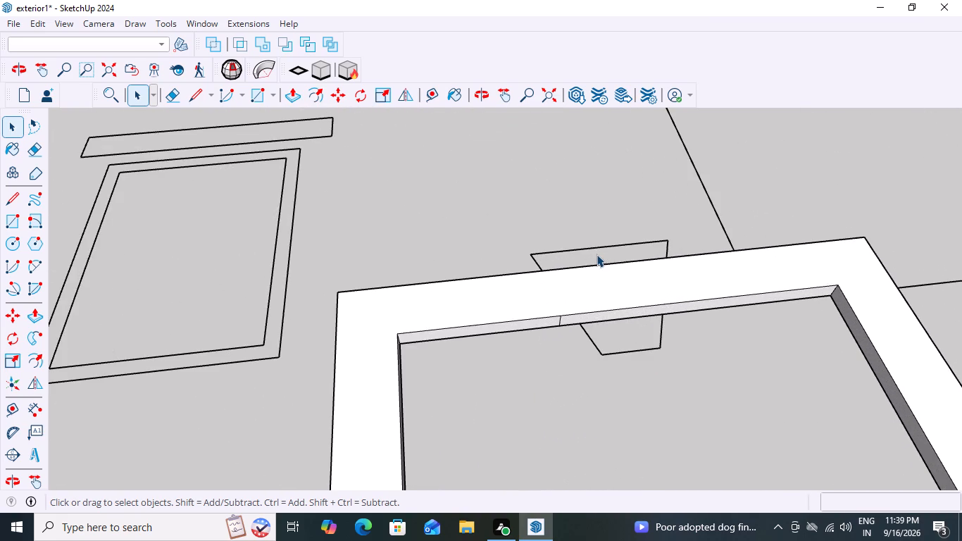
click(596, 254)
double_click(582, 285)
triple_click(582, 285)
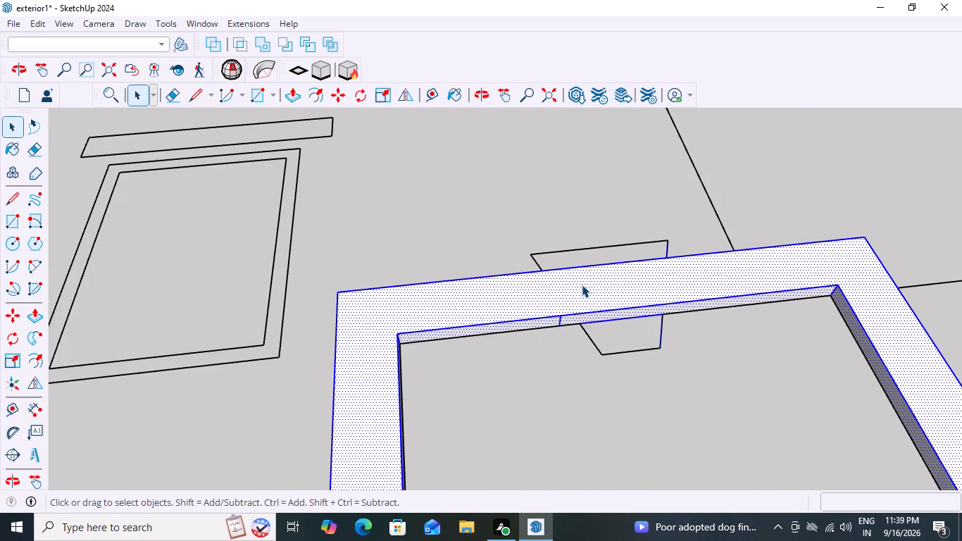
double_click(582, 285)
double_click(582, 285)
scroll(580, 342, up, 7)
right_click(485, 322)
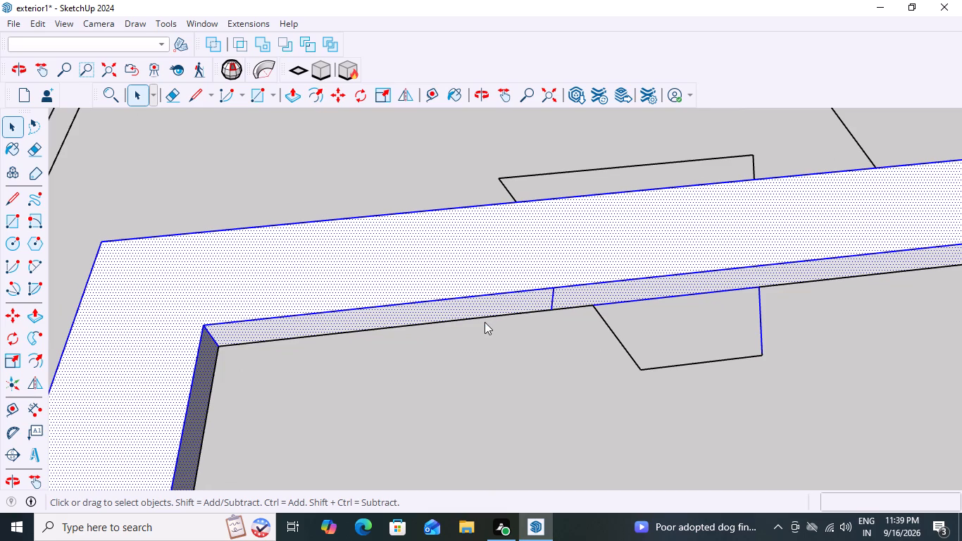
triple_click(518, 254)
click(518, 254)
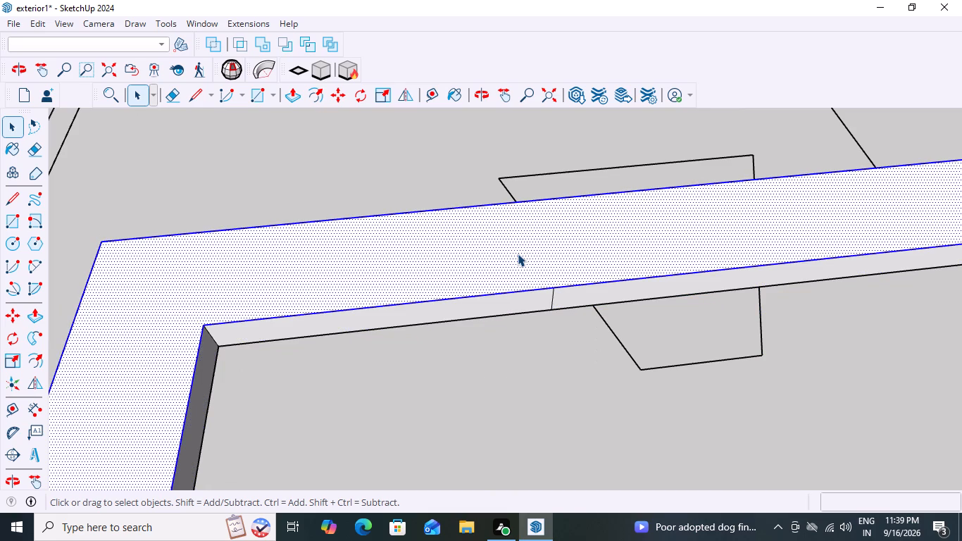
triple_click(516, 258)
right_click(527, 259)
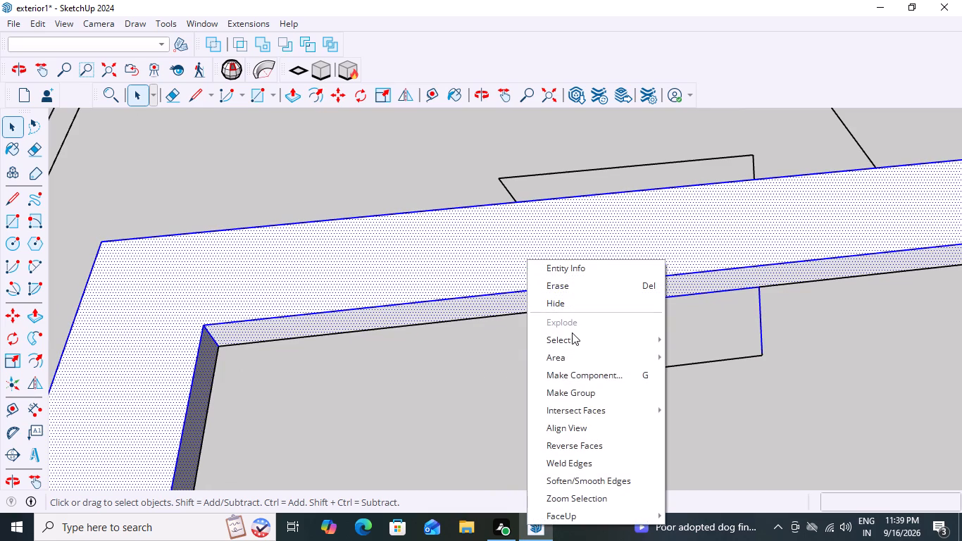
click(584, 393)
Open the tall frame group and delete the stray short edge across the underside of its top band.
scroll(560, 344, up, 3)
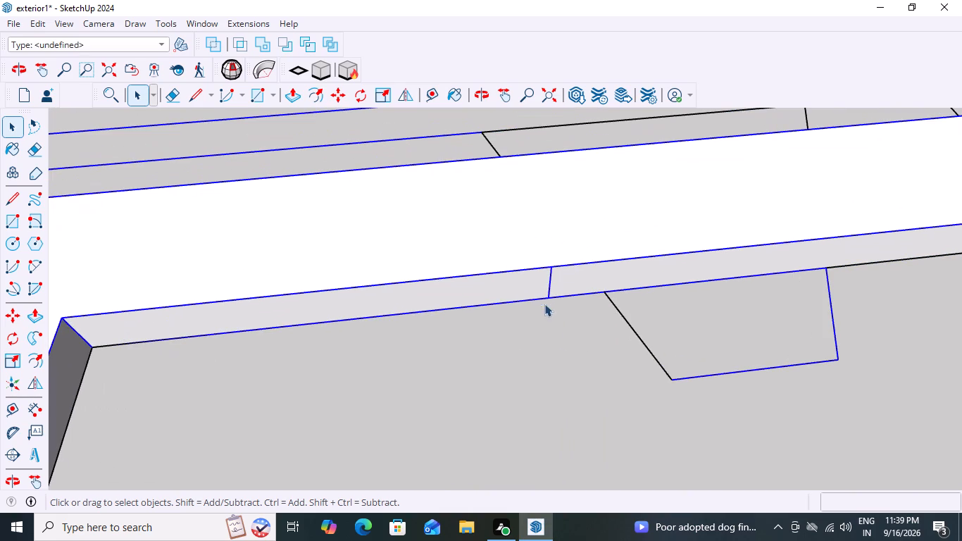
triple_click(549, 283)
click(550, 283)
click(550, 282)
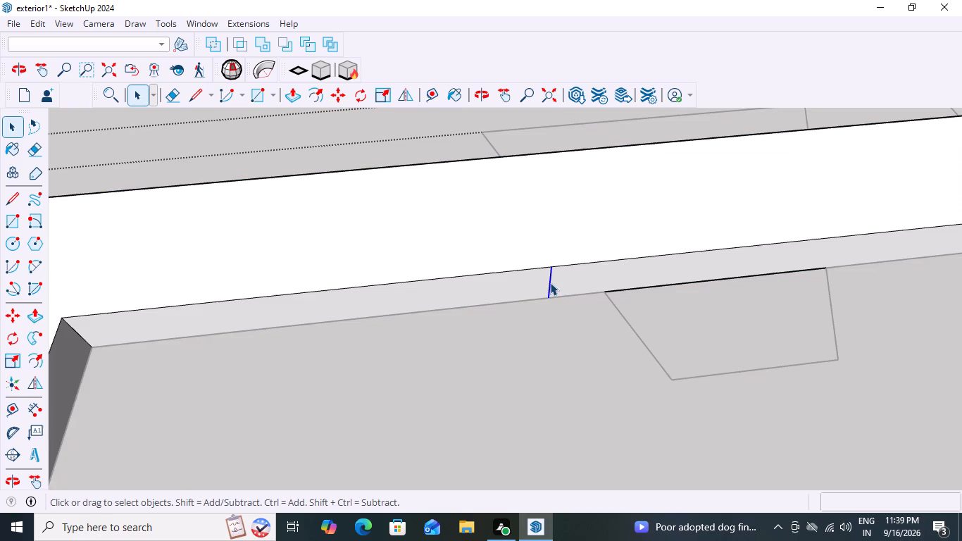
click(548, 282)
key(Delete)
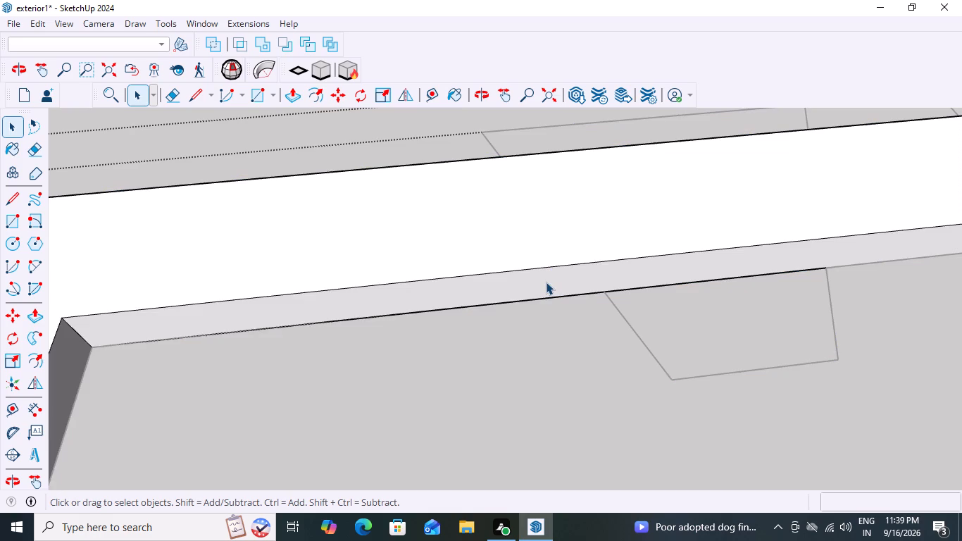
Inside the tall frame group, trace the keystone's top edge about 610 mm and bottom edge about 229 mm, and close the group.
scroll(546, 282, down, 18)
scroll(650, 239, up, 9)
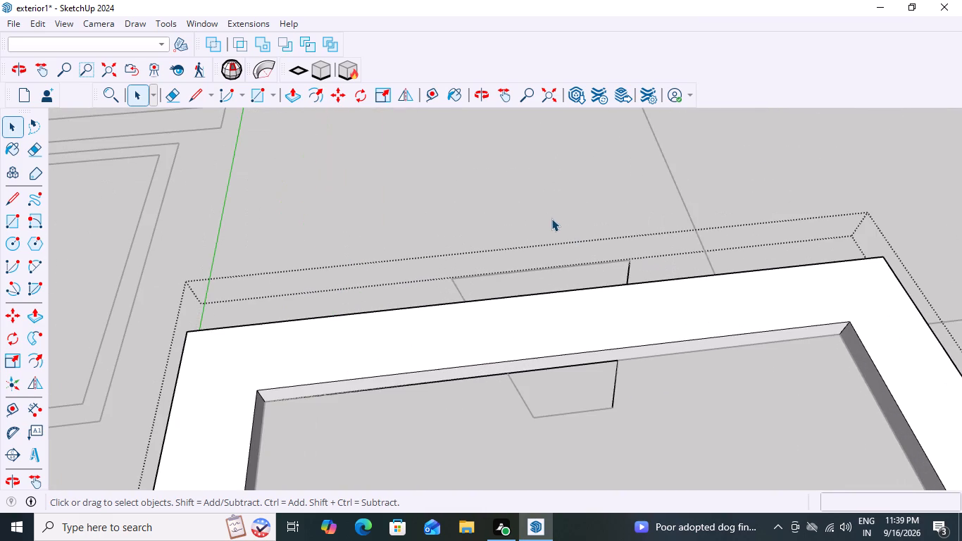
key(l)
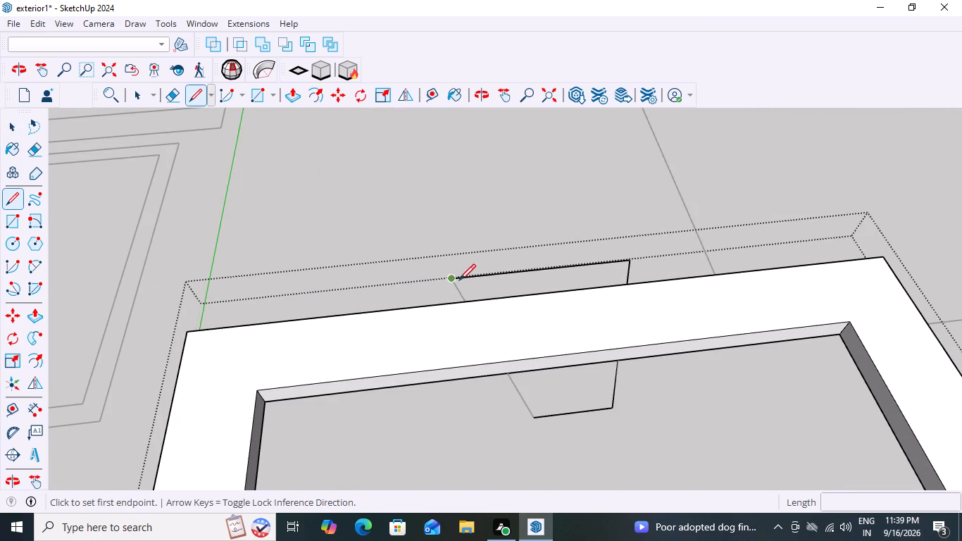
click(452, 279)
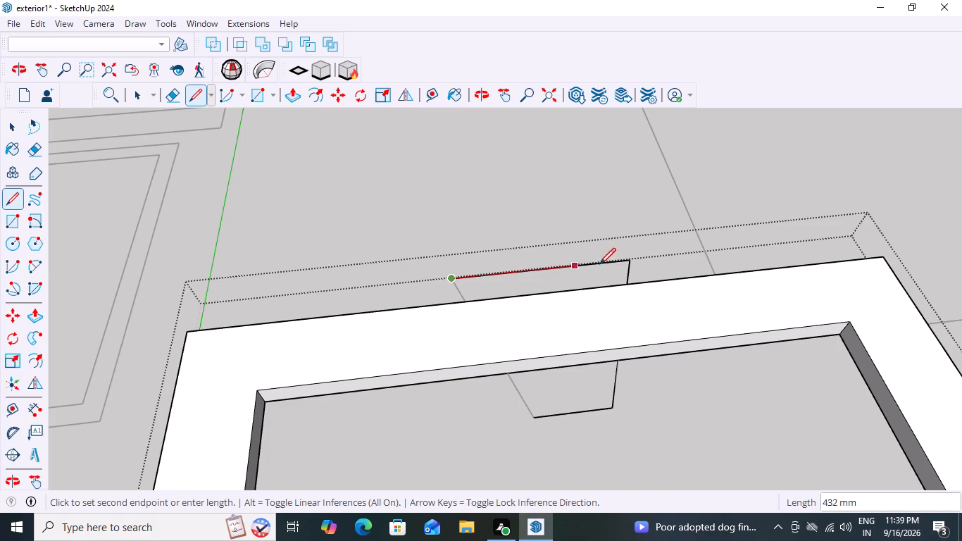
click(629, 259)
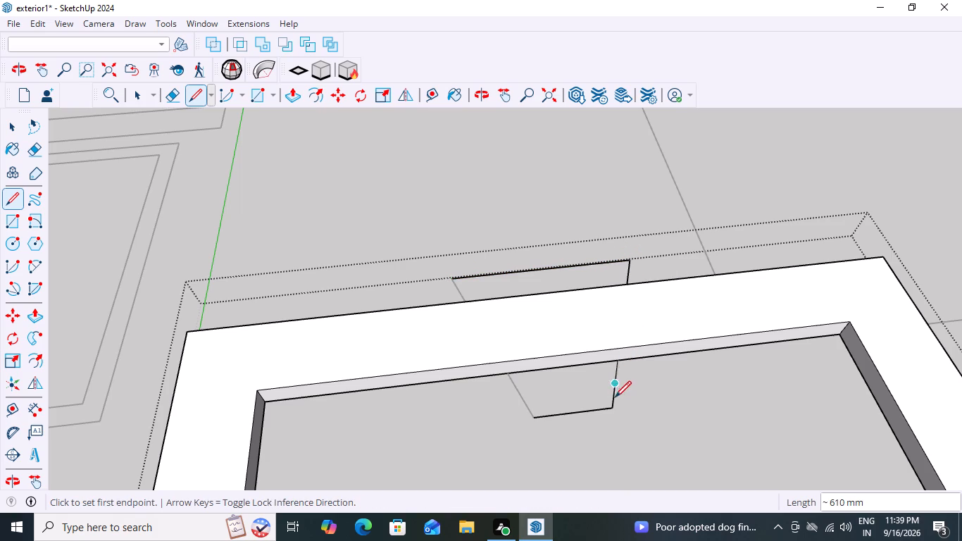
click(613, 408)
click(535, 418)
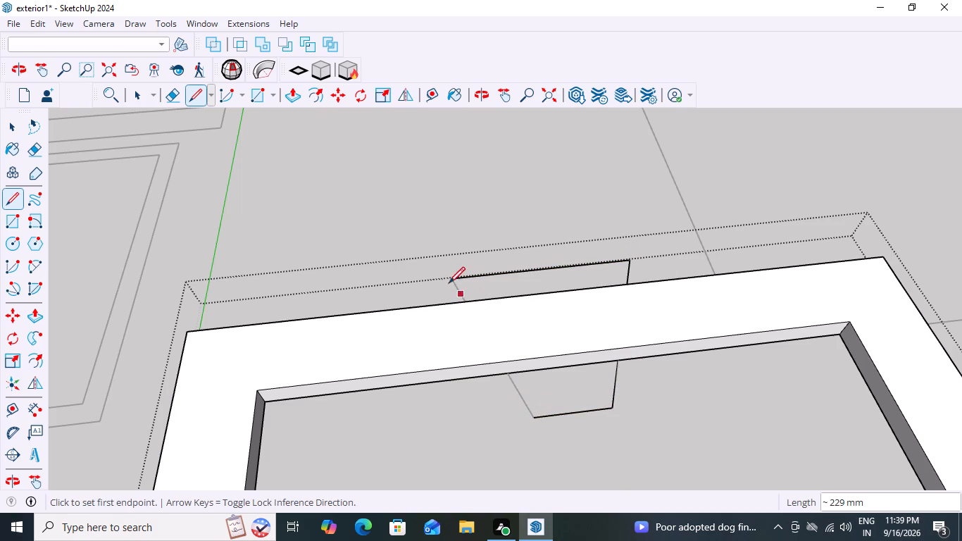
click(451, 280)
double_click(451, 280)
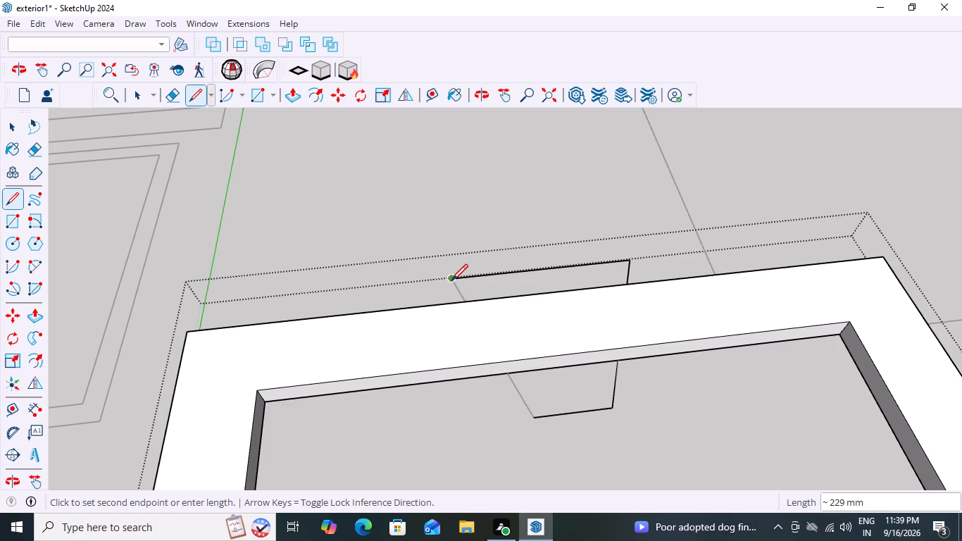
key(space)
click(475, 207)
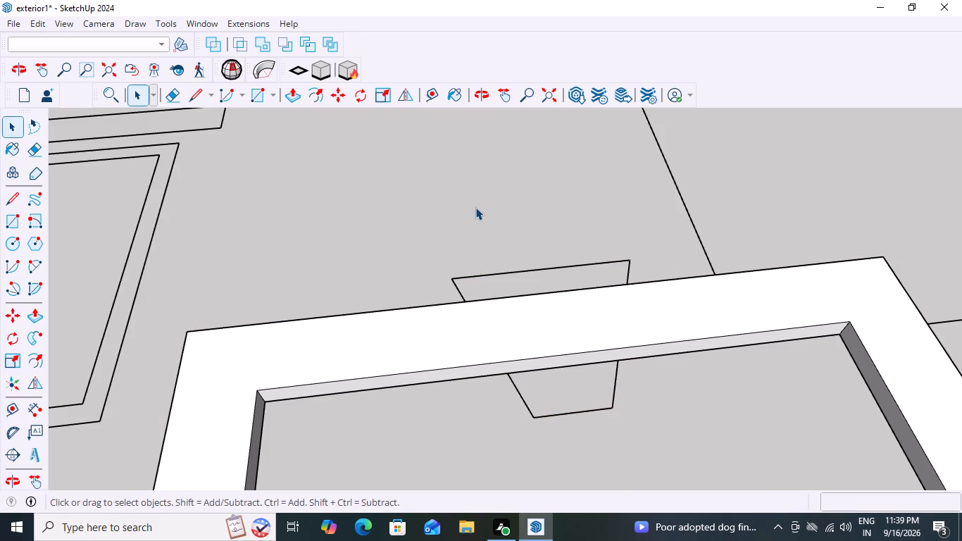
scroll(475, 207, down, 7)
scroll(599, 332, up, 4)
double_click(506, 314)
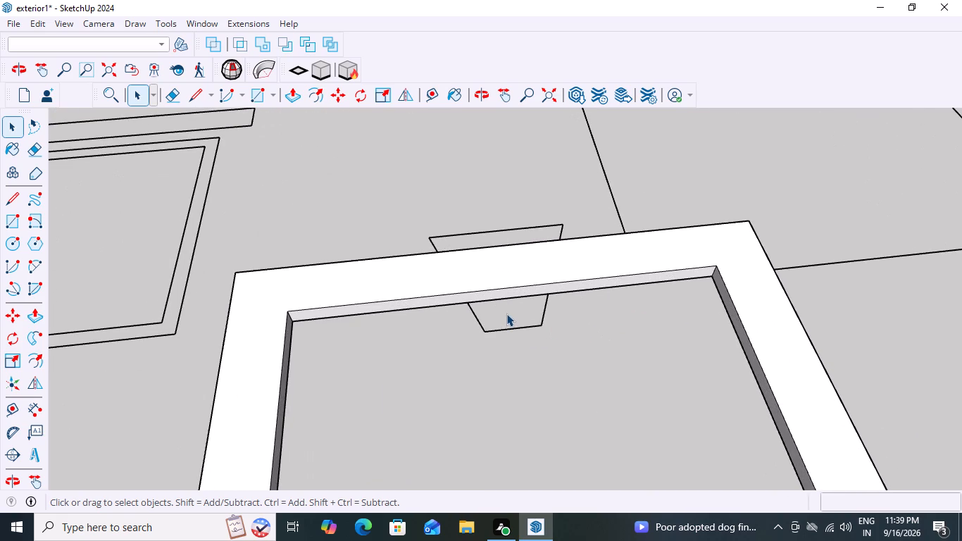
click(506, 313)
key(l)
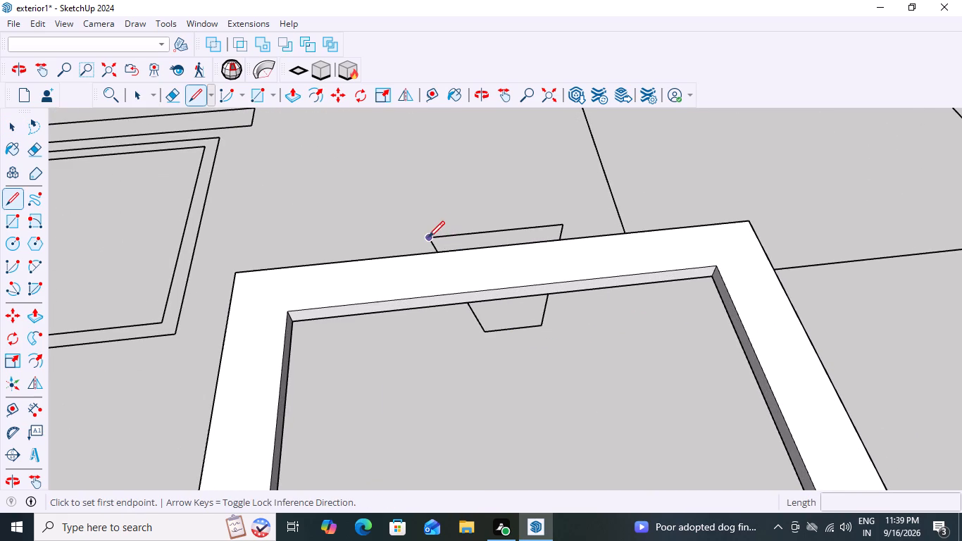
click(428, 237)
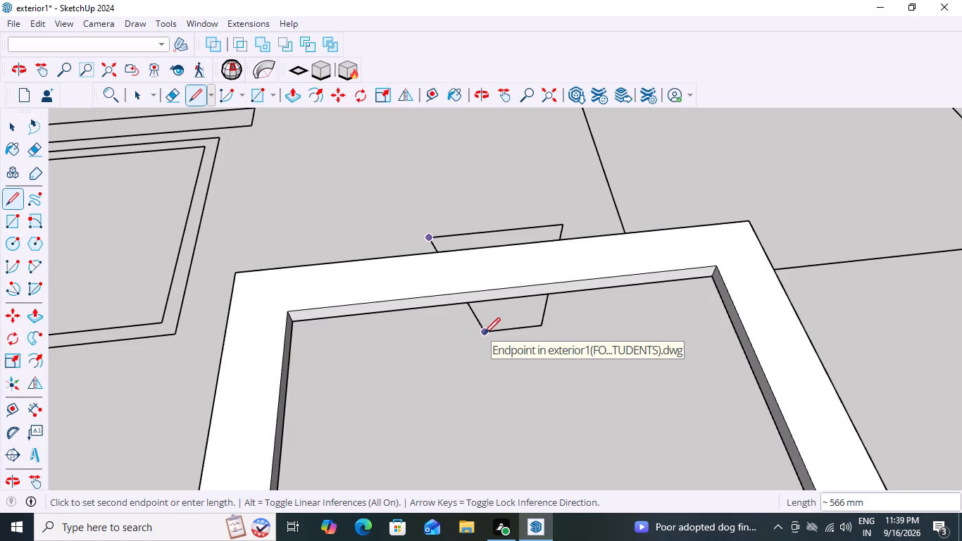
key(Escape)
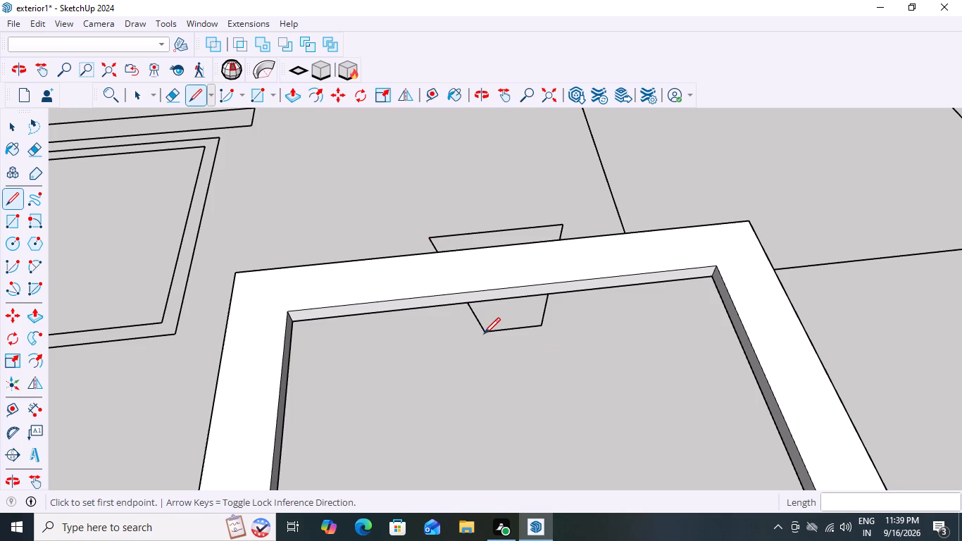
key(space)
Hide the tall frame group to expose the keystone outline in the elevation drawing beneath it.
click(394, 268)
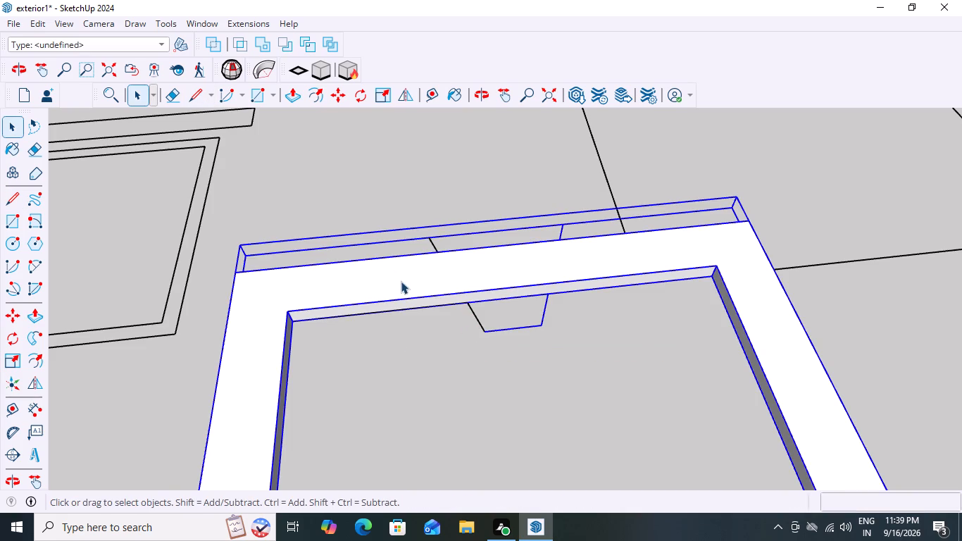
right_click(425, 263)
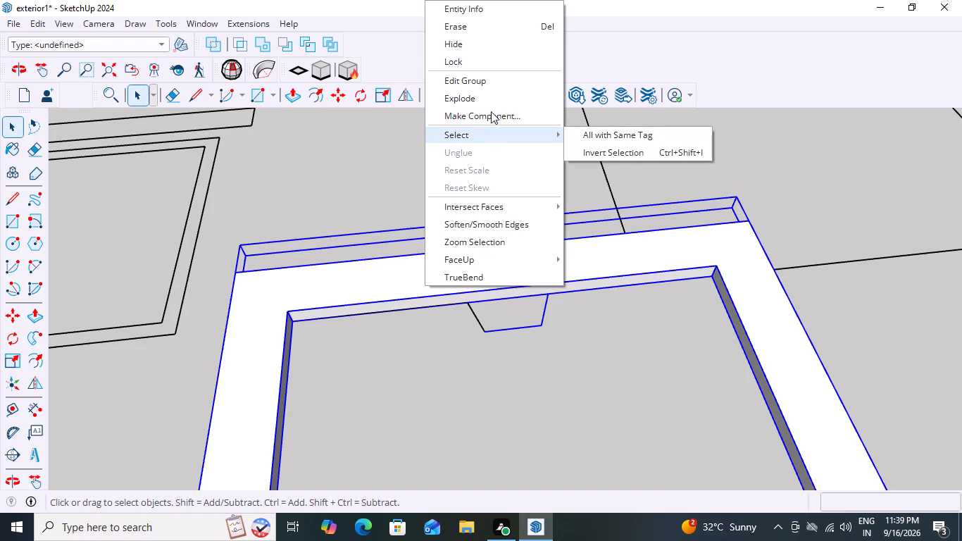
drag(469, 44, 469, 52)
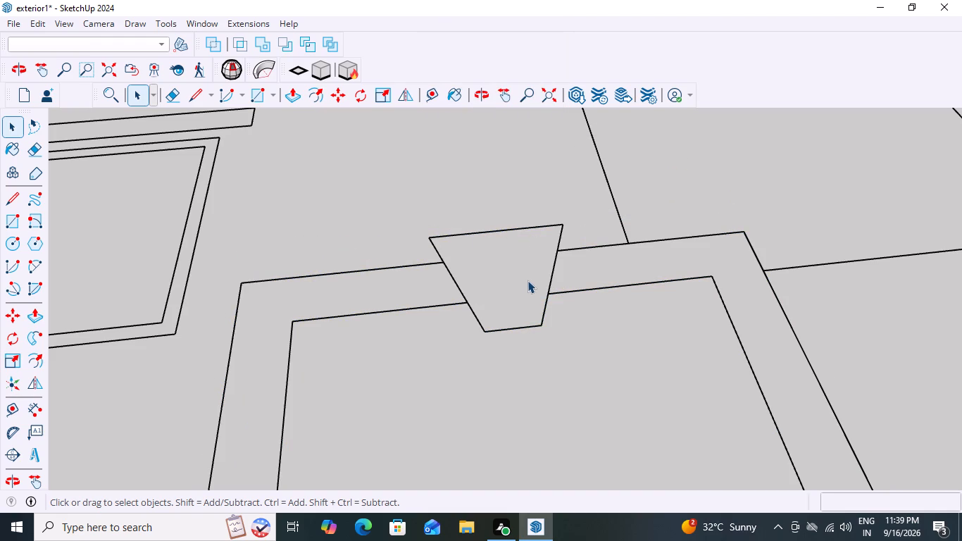
Trace all four sides of the keystone from the elevation drawing with the Line tool to form one closed face.
key(l)
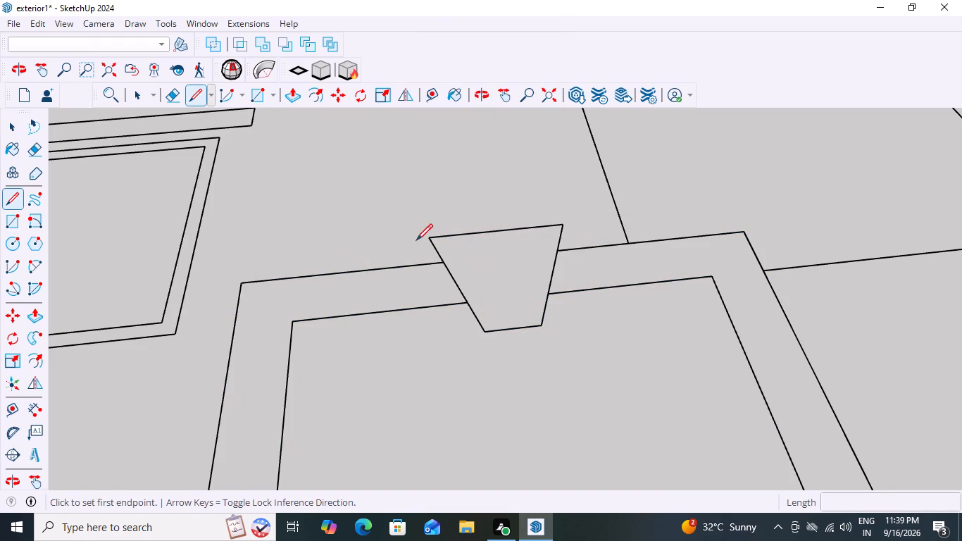
click(430, 238)
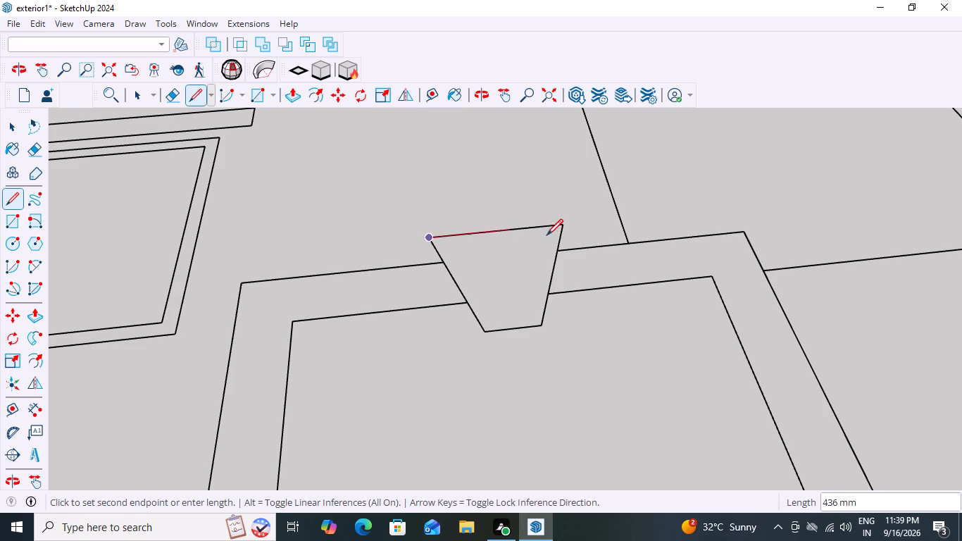
click(559, 225)
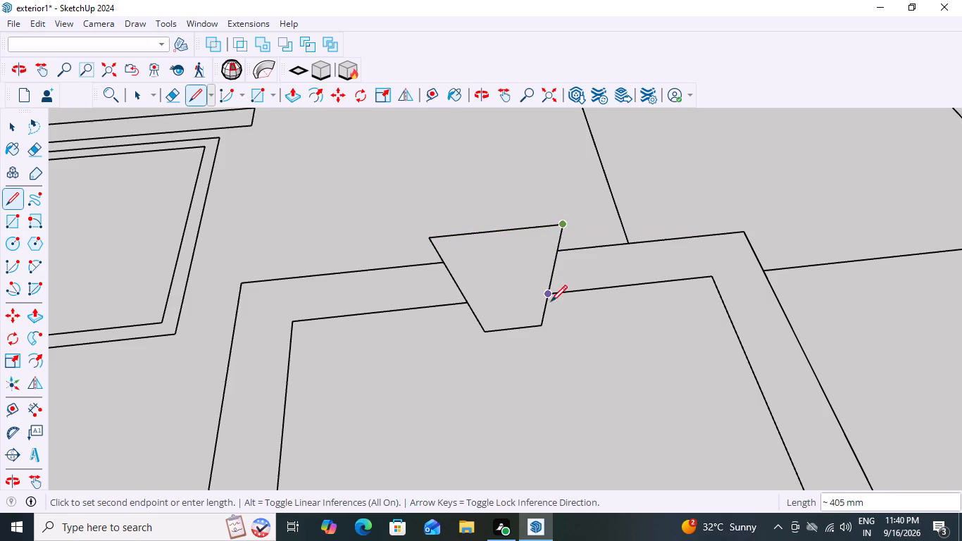
click(539, 327)
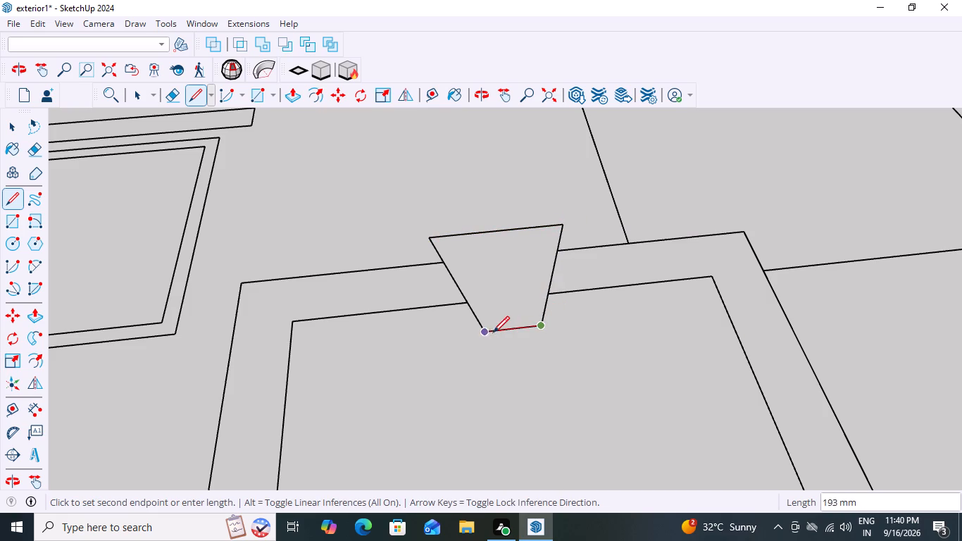
click(482, 332)
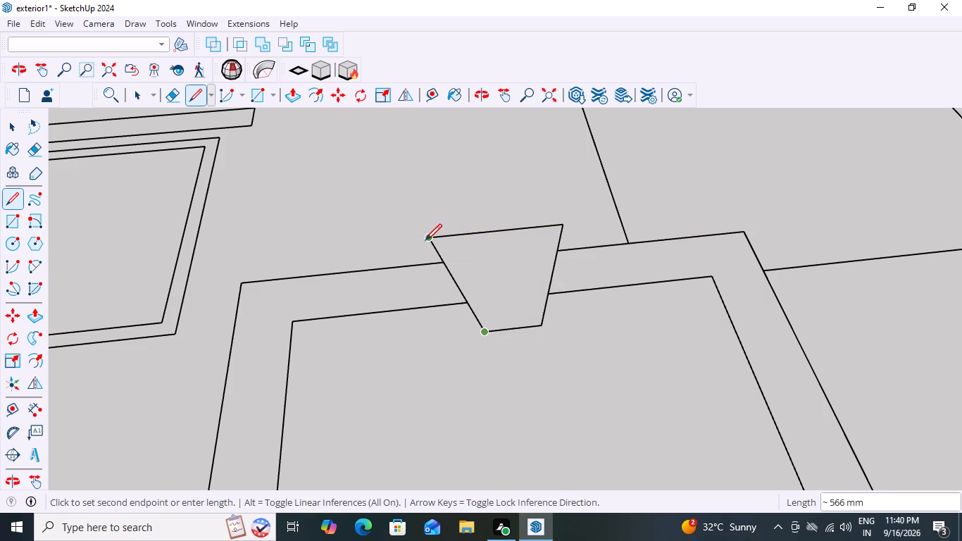
click(425, 240)
key(space)
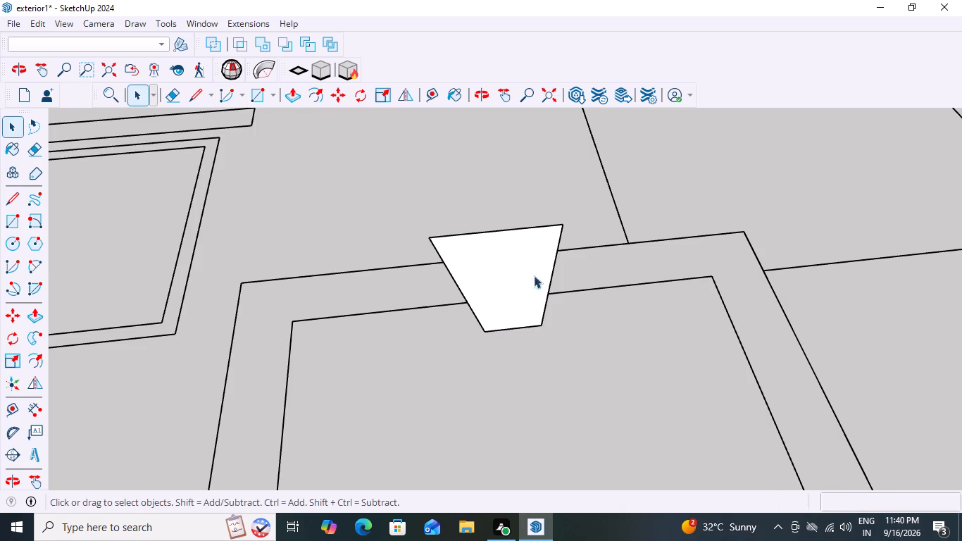
Push/Pull the keystone face outward about 95 mm.
double_click(511, 275)
key(p)
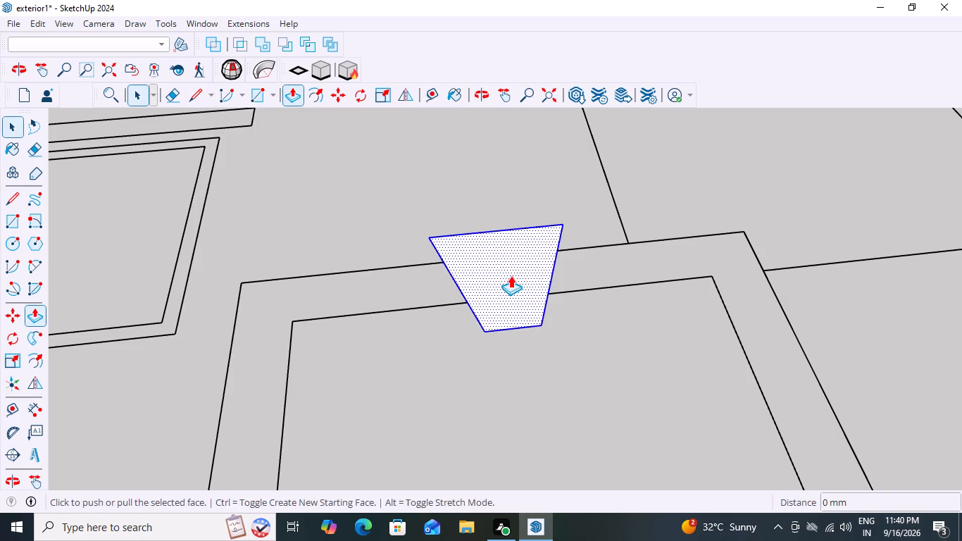
click(511, 275)
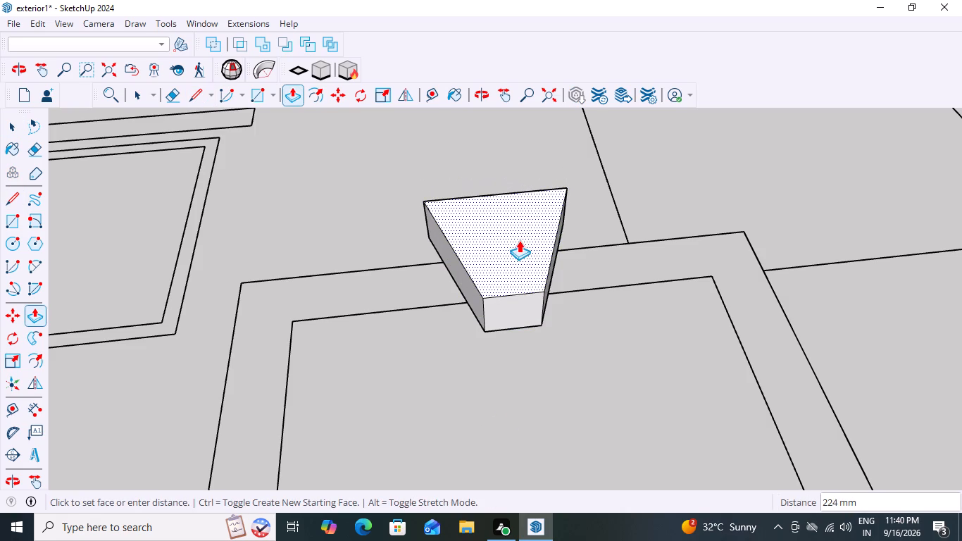
middle_drag(516, 247, 565, 200)
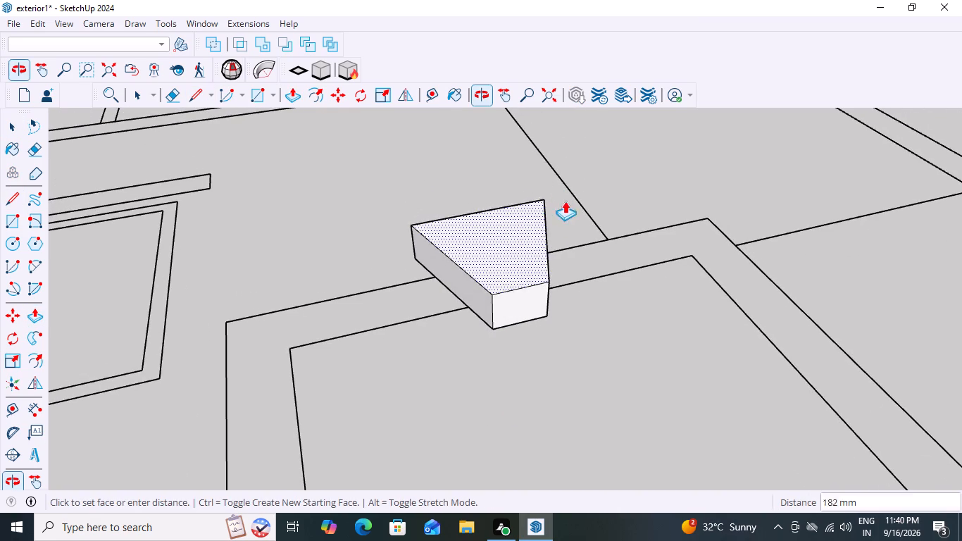
click(511, 262)
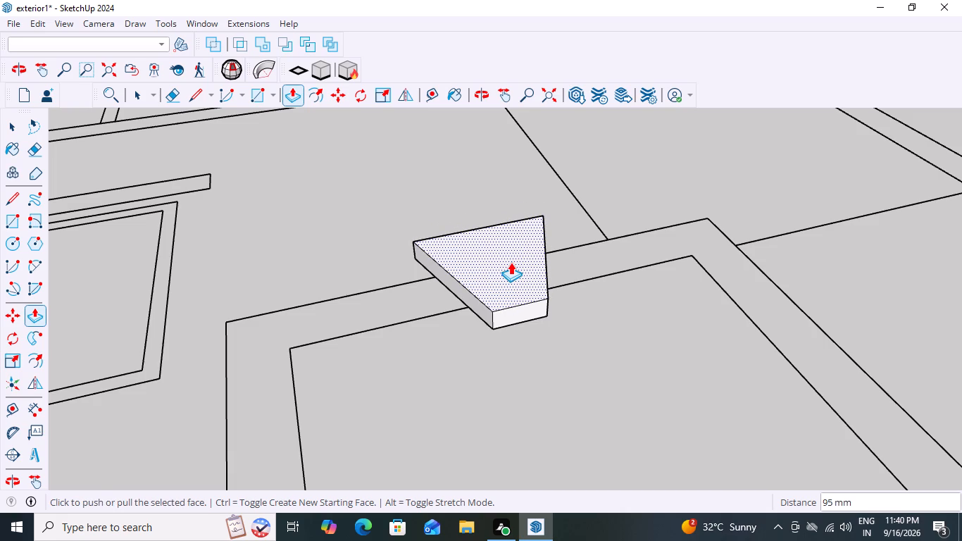
key(space)
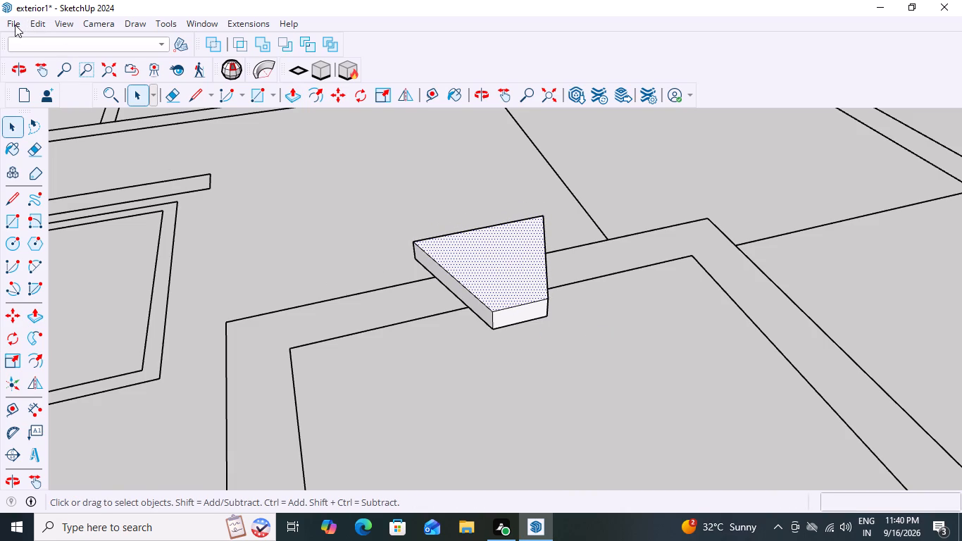
Unhide all hidden objects to bring back the tall frame.
click(33, 23)
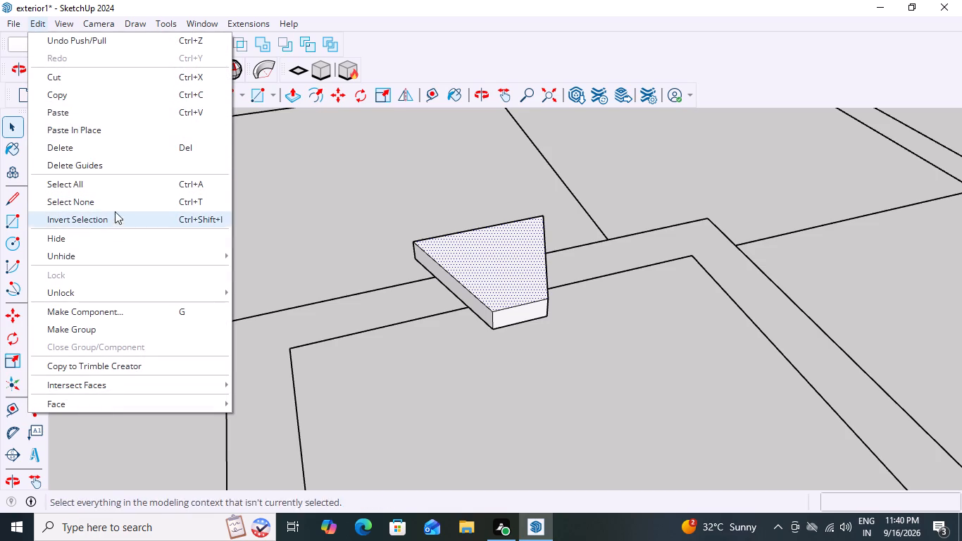
click(127, 257)
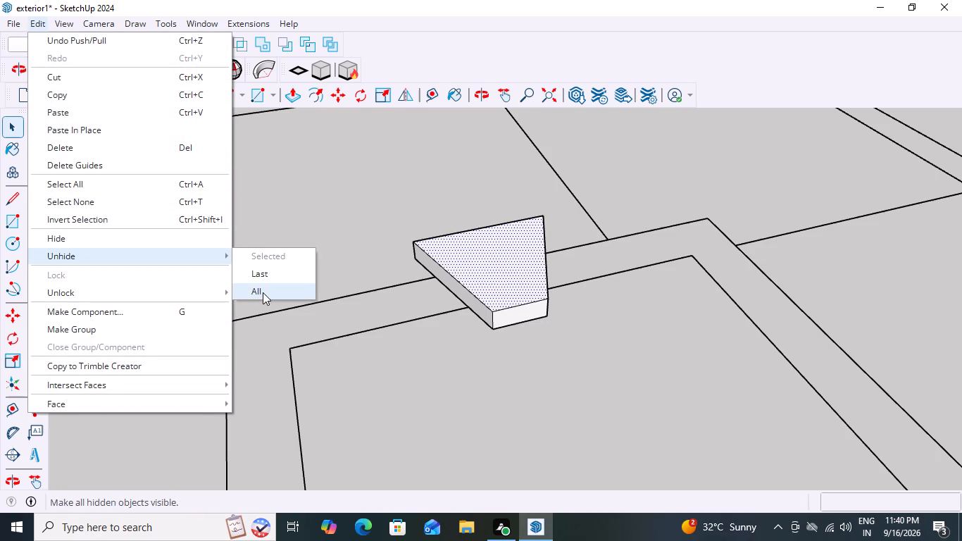
click(263, 292)
Select the whole extruded keystone with its connected geometry and make it a group.
scroll(517, 335, down, 9)
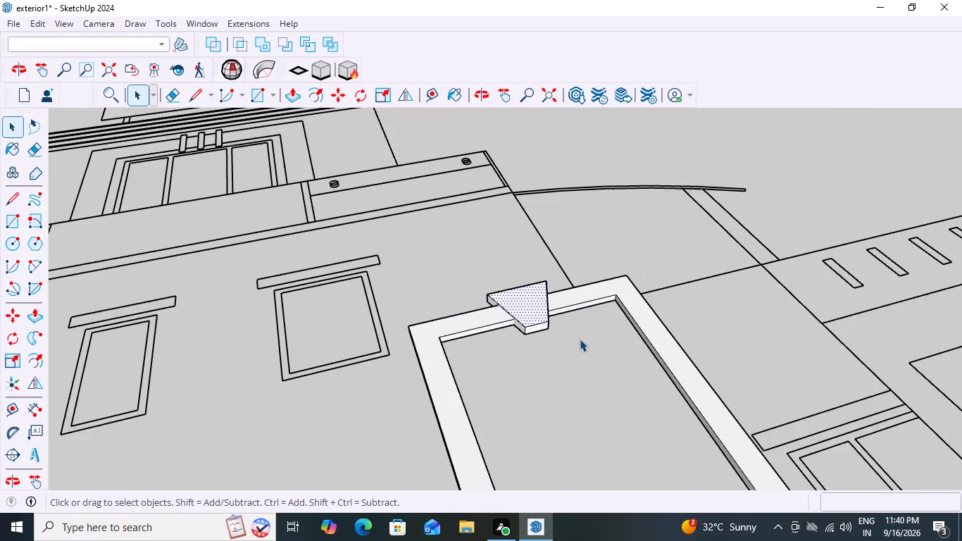
scroll(586, 304, up, 7)
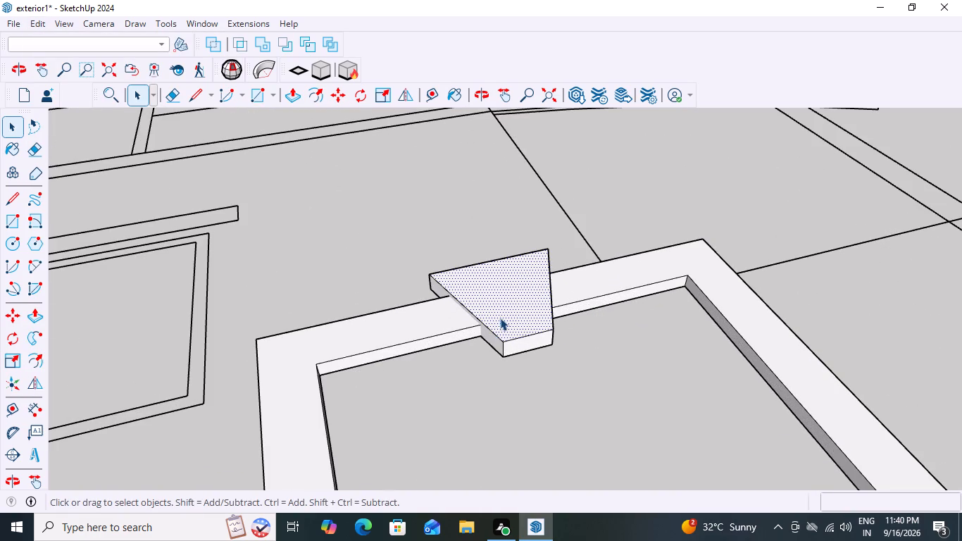
double_click(523, 299)
triple_click(523, 299)
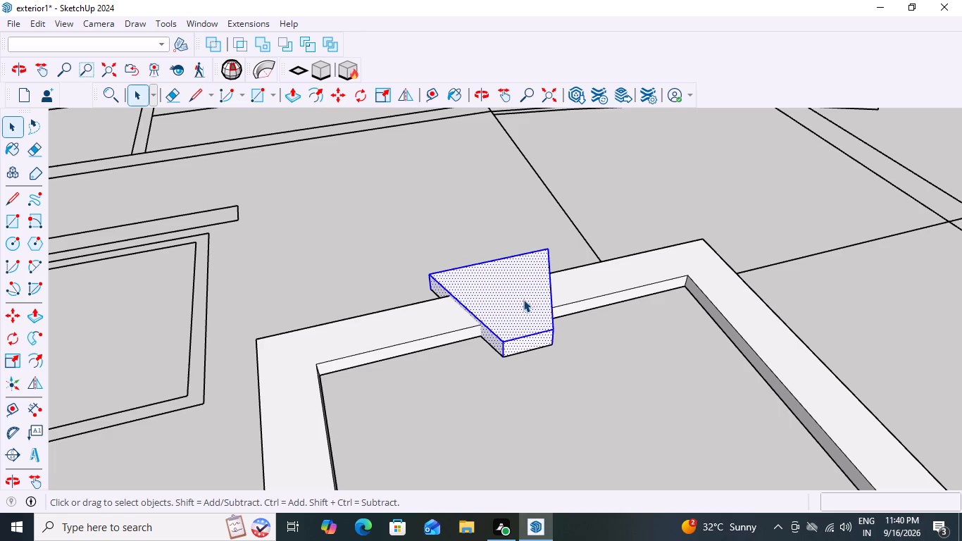
triple_click(523, 299)
click(523, 299)
right_click(518, 299)
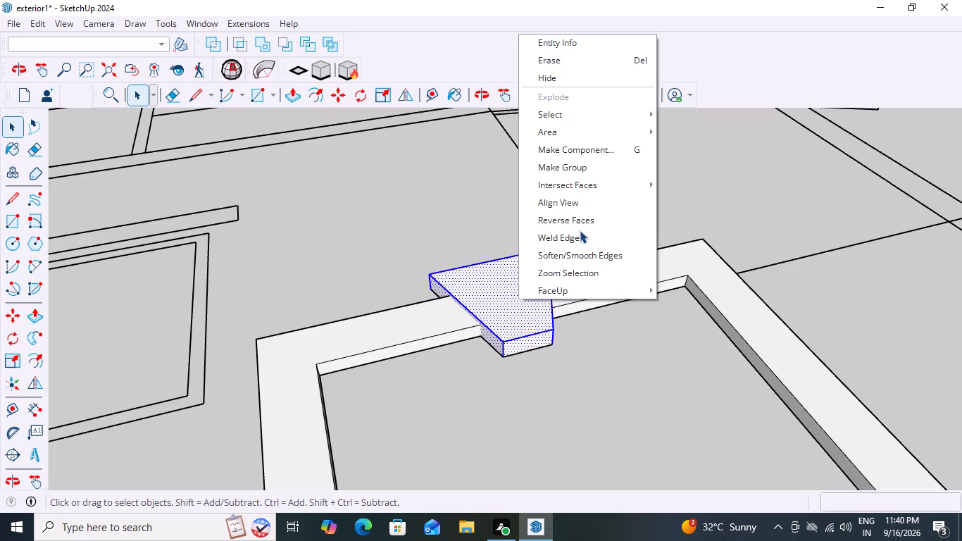
click(571, 170)
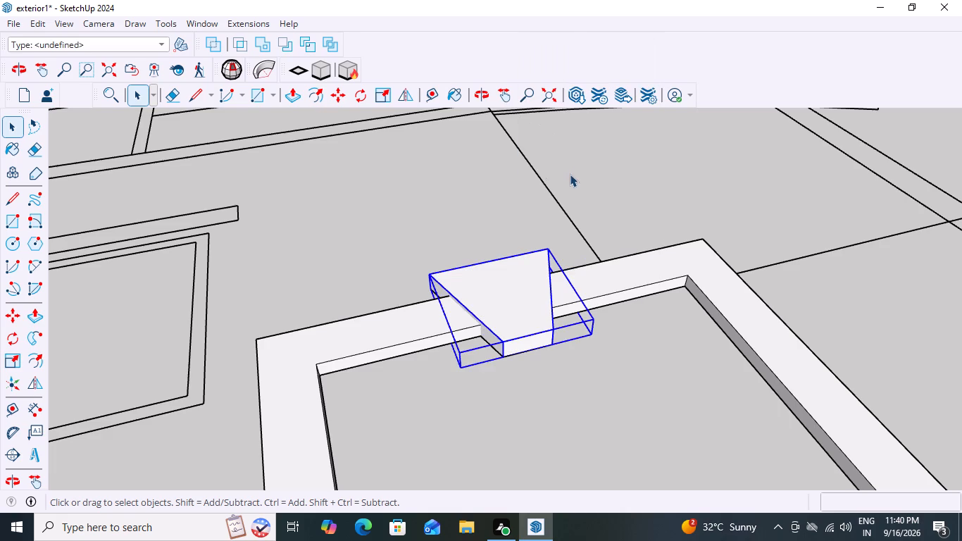
click(456, 208)
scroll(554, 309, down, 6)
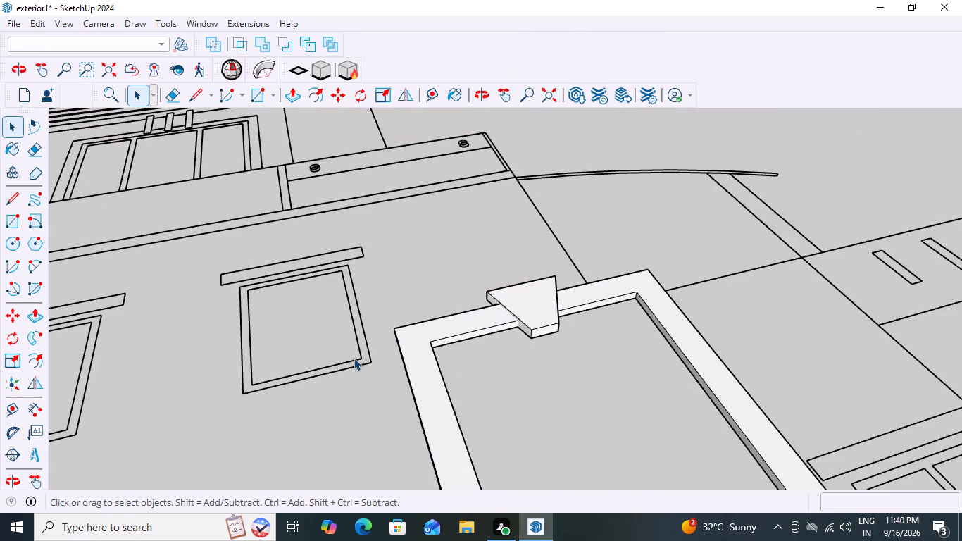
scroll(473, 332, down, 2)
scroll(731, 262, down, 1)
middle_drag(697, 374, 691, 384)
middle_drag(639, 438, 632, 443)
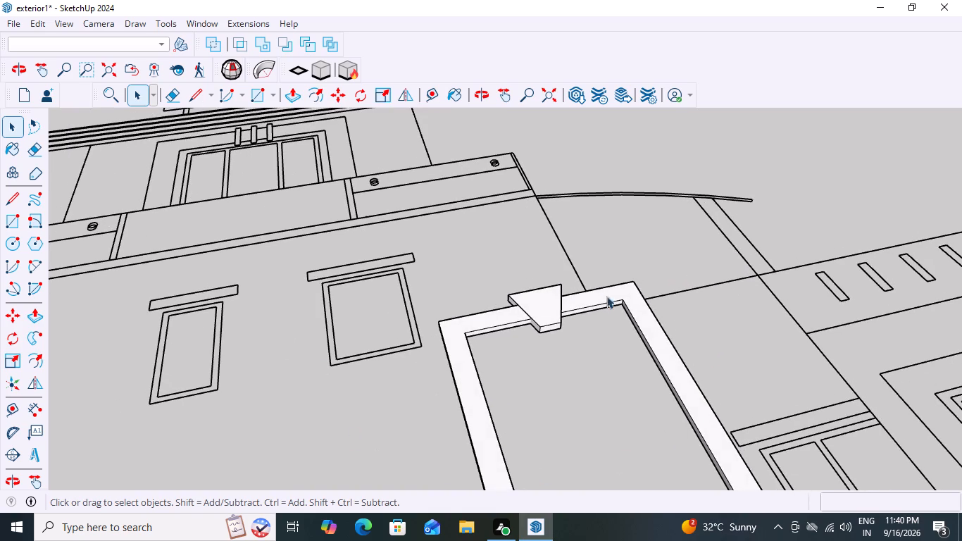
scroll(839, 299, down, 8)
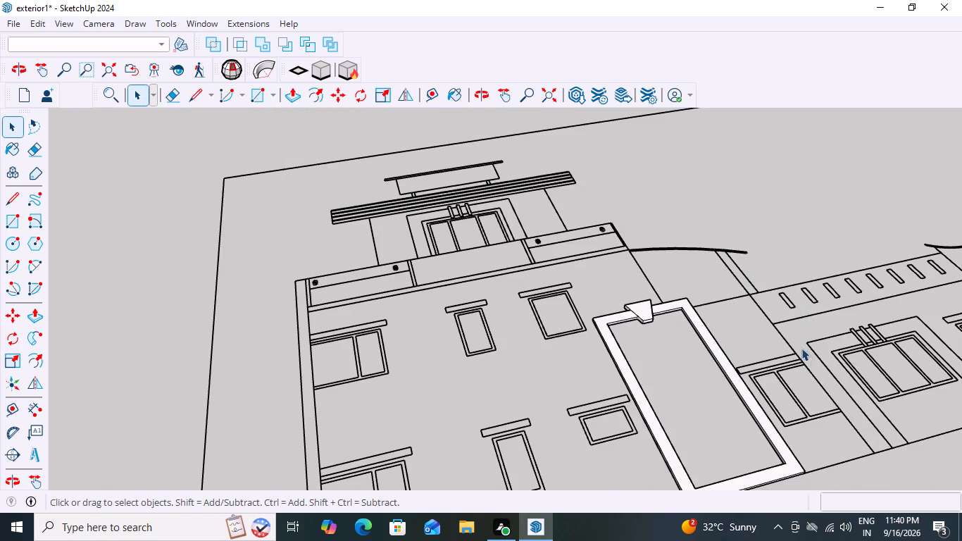
Examine how the extruded keystone sits on the top bar of the tall frame from several angles.
middle_drag(829, 345, 748, 229)
middle_drag(747, 230, 710, 262)
scroll(670, 356, up, 2)
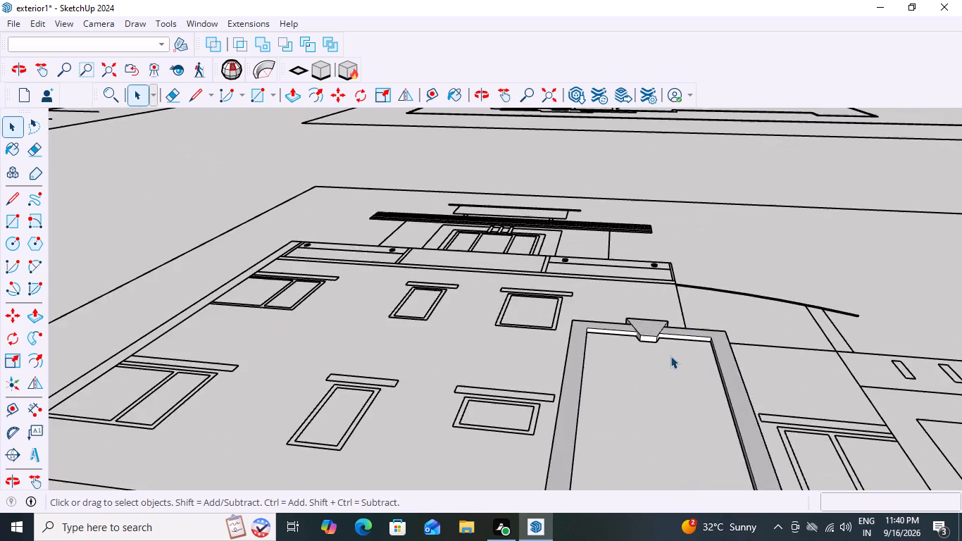
scroll(670, 356, up, 19)
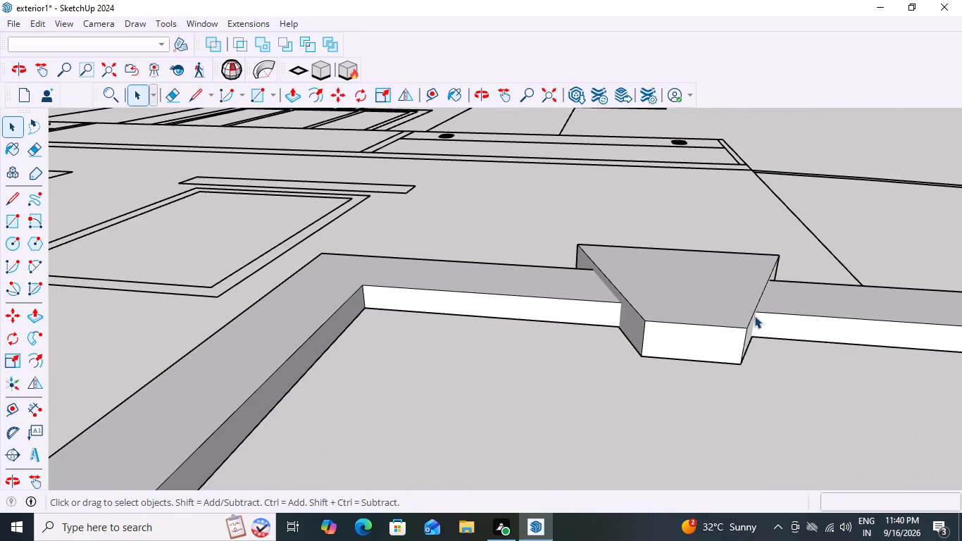
scroll(754, 316, down, 5)
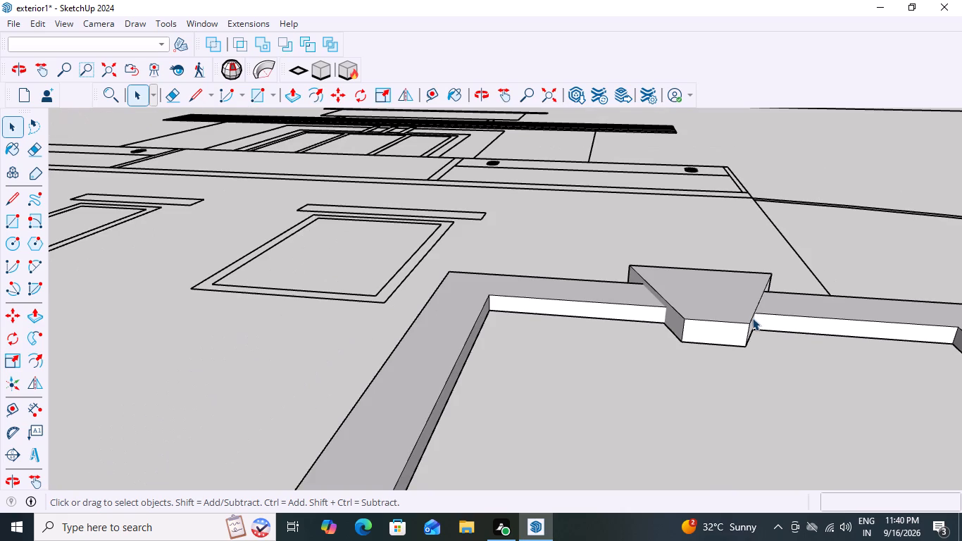
scroll(752, 318, down, 5)
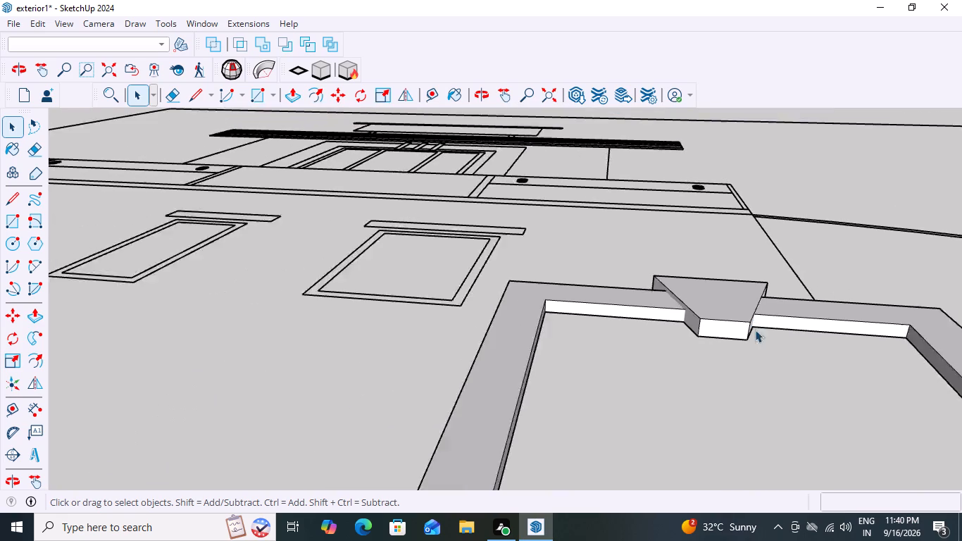
scroll(755, 330, down, 4)
middle_drag(756, 364, 732, 442)
middle_click(732, 442)
scroll(696, 365, up, 3)
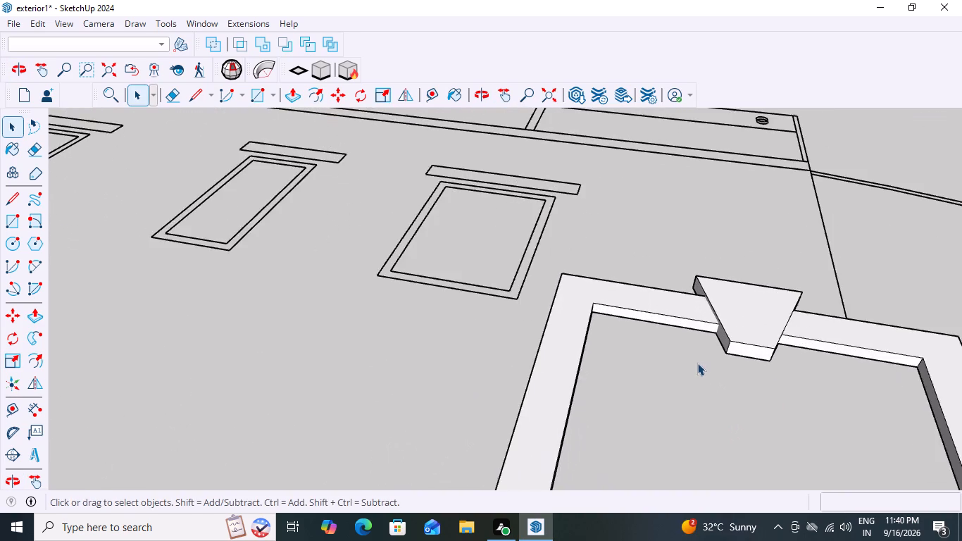
scroll(697, 363, up, 8)
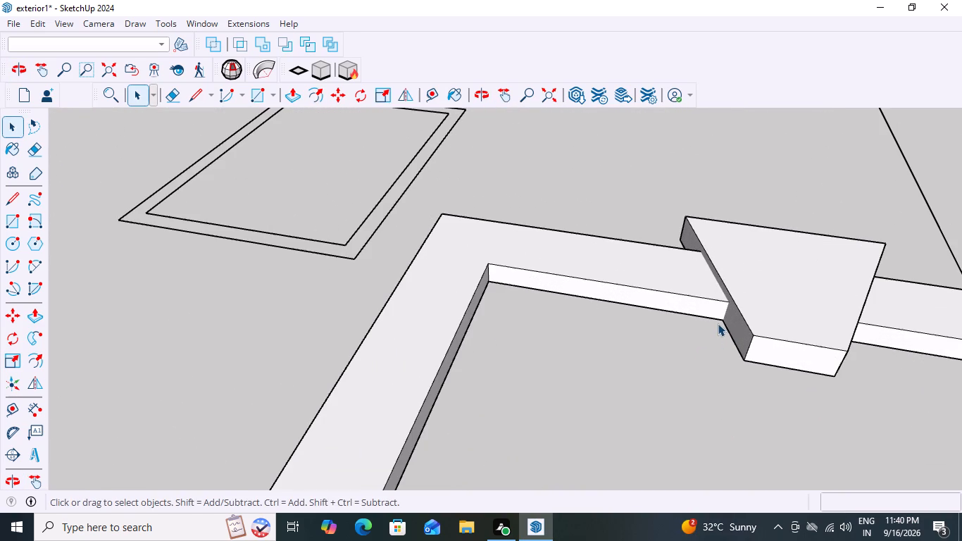
scroll(717, 322, down, 19)
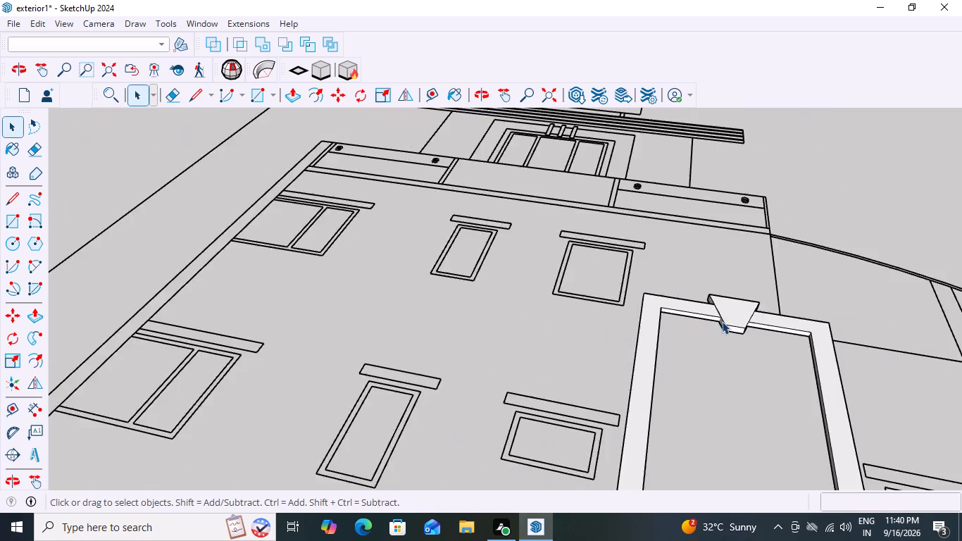
scroll(722, 321, down, 12)
middle_drag(767, 401, 799, 425)
scroll(749, 313, up, 6)
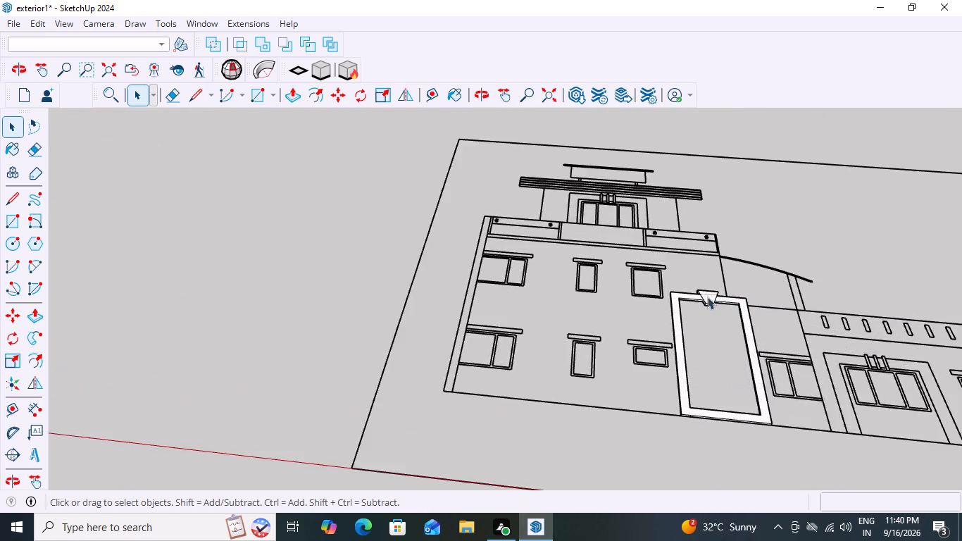
scroll(707, 297, up, 7)
scroll(704, 296, down, 11)
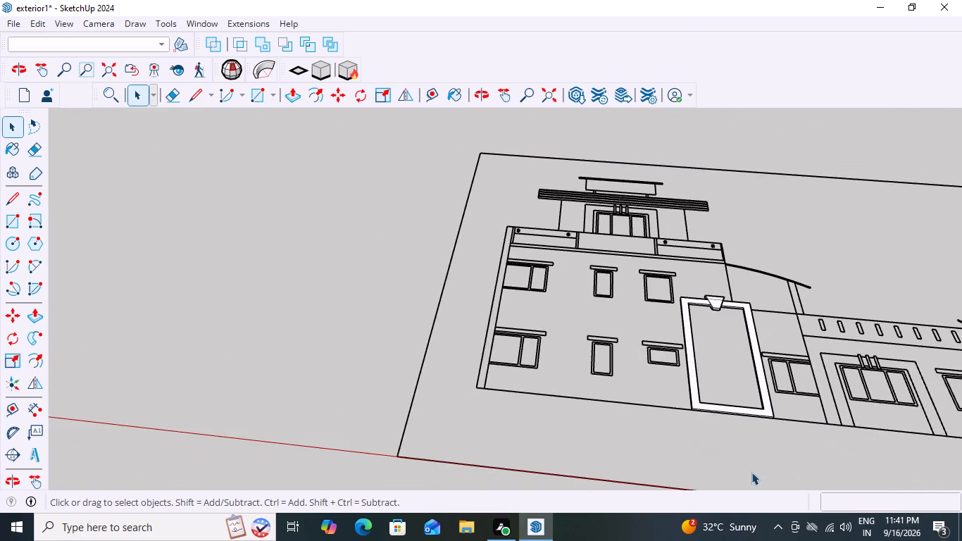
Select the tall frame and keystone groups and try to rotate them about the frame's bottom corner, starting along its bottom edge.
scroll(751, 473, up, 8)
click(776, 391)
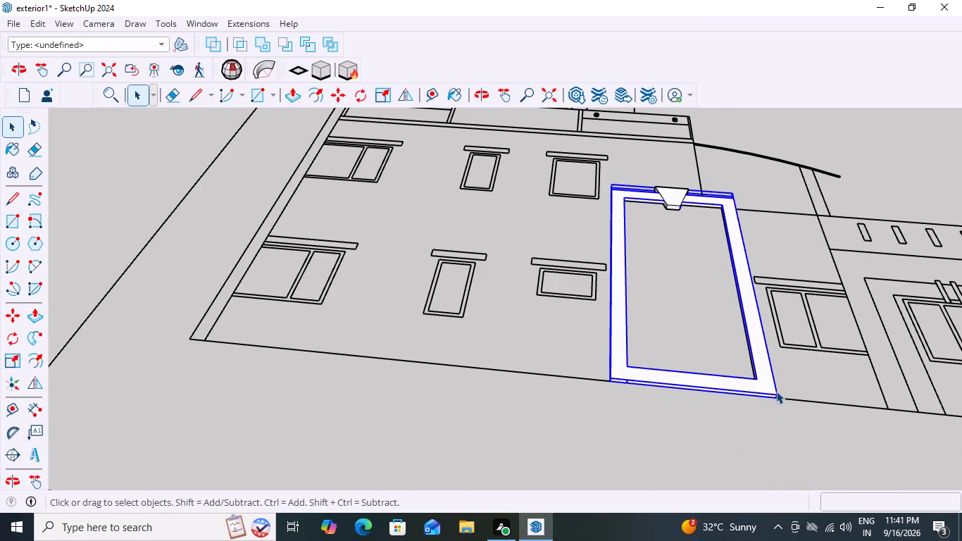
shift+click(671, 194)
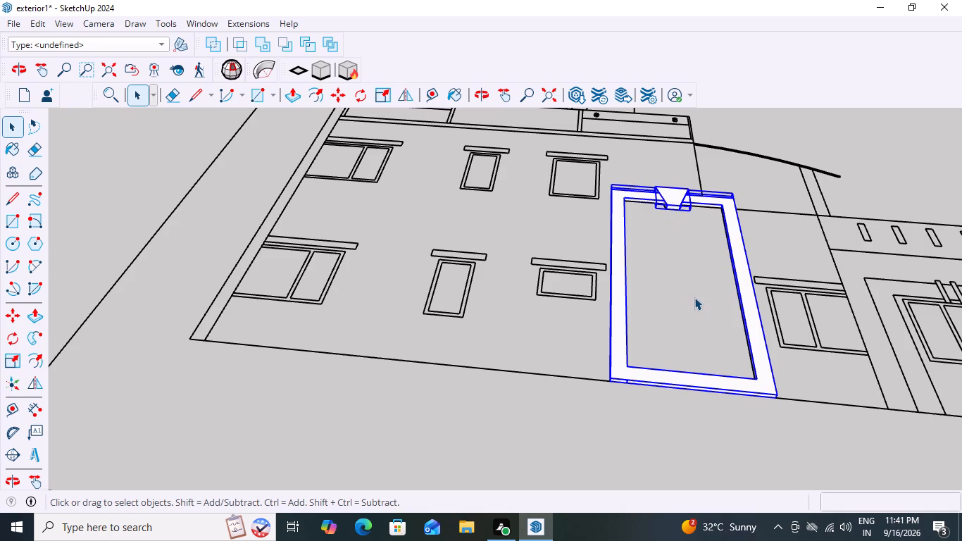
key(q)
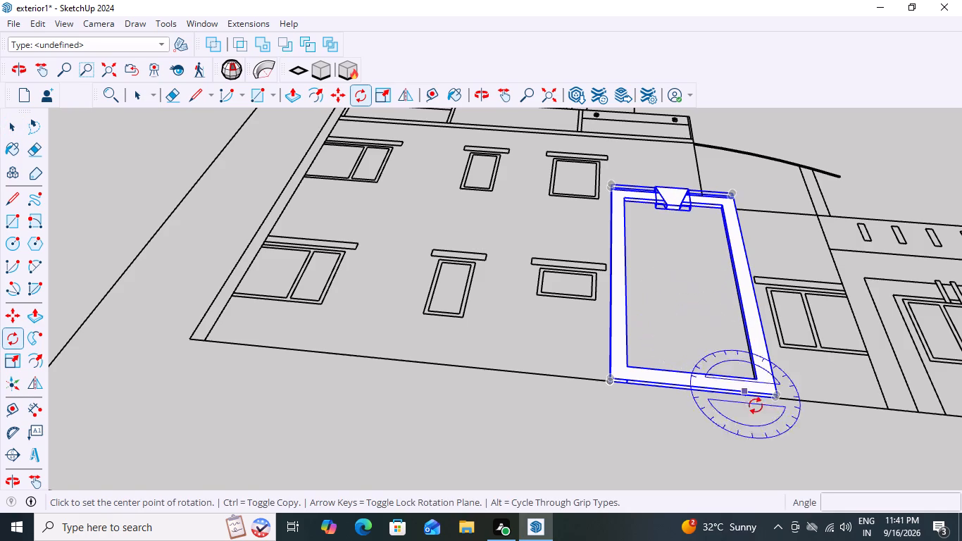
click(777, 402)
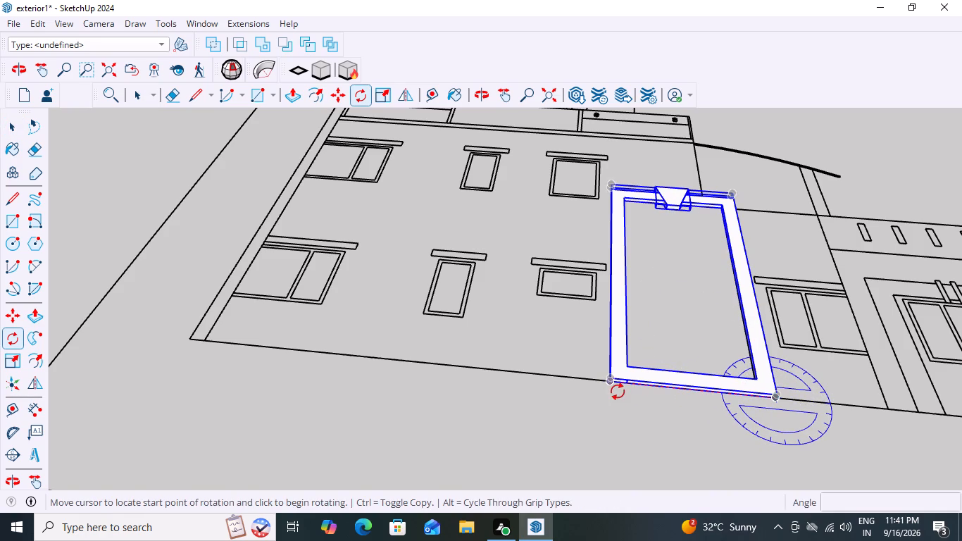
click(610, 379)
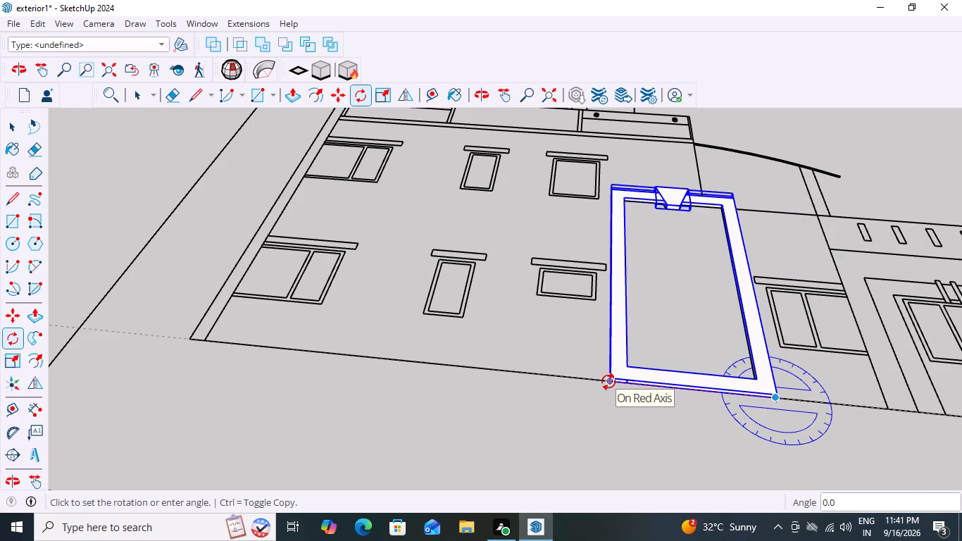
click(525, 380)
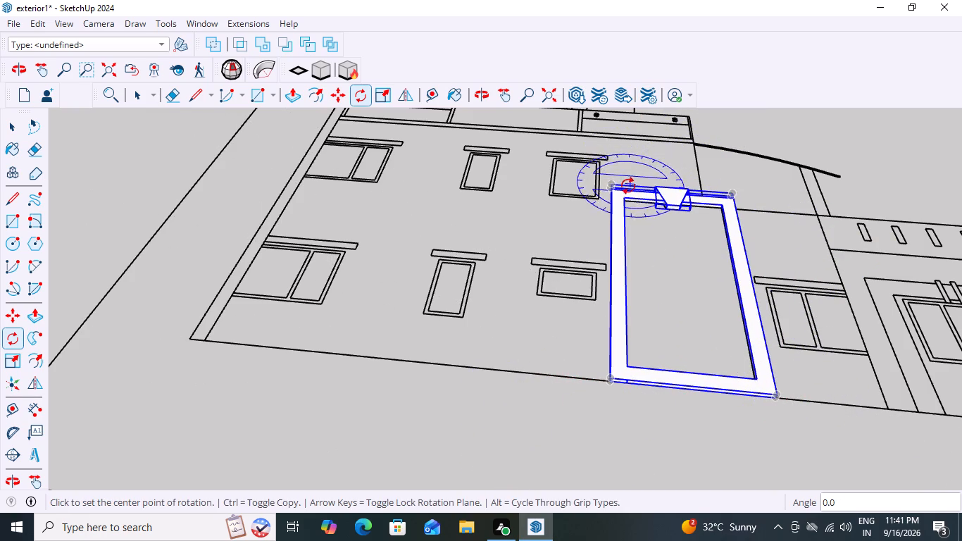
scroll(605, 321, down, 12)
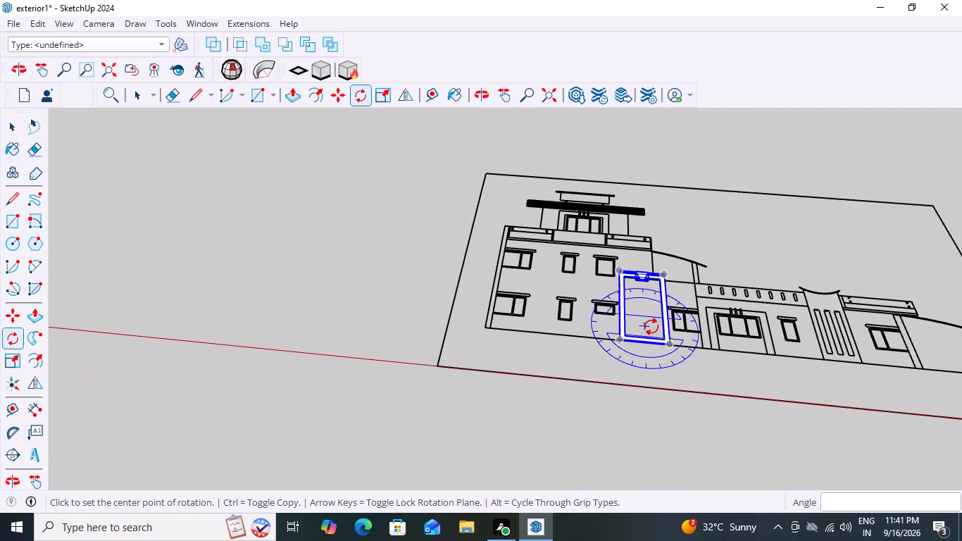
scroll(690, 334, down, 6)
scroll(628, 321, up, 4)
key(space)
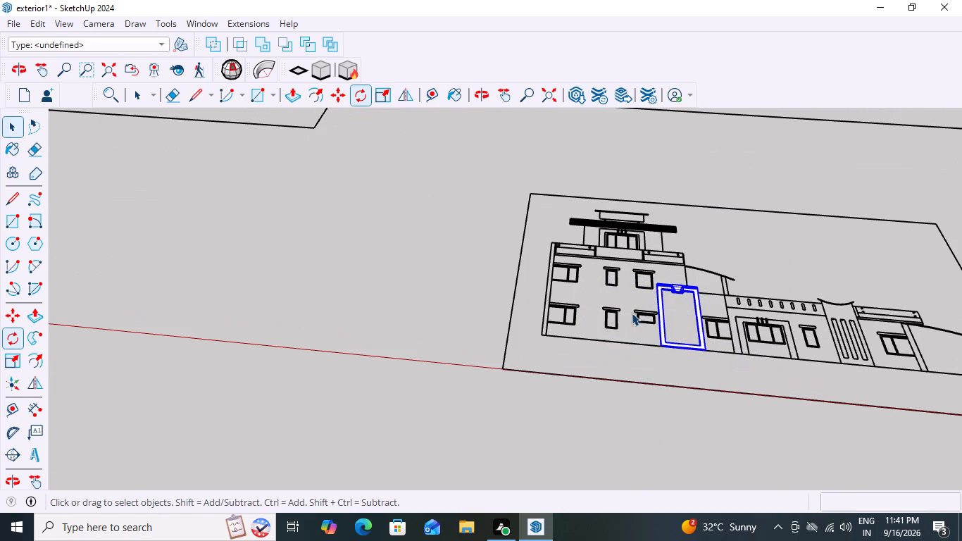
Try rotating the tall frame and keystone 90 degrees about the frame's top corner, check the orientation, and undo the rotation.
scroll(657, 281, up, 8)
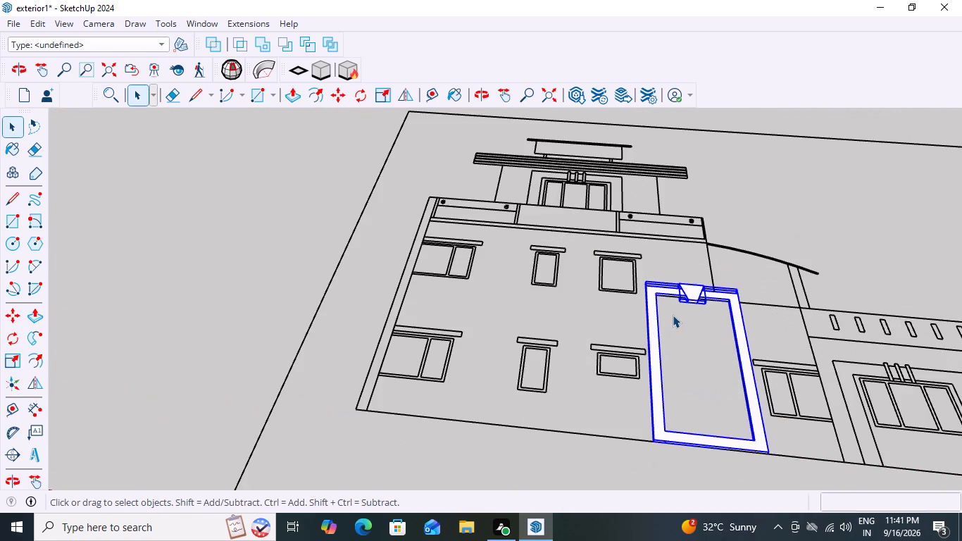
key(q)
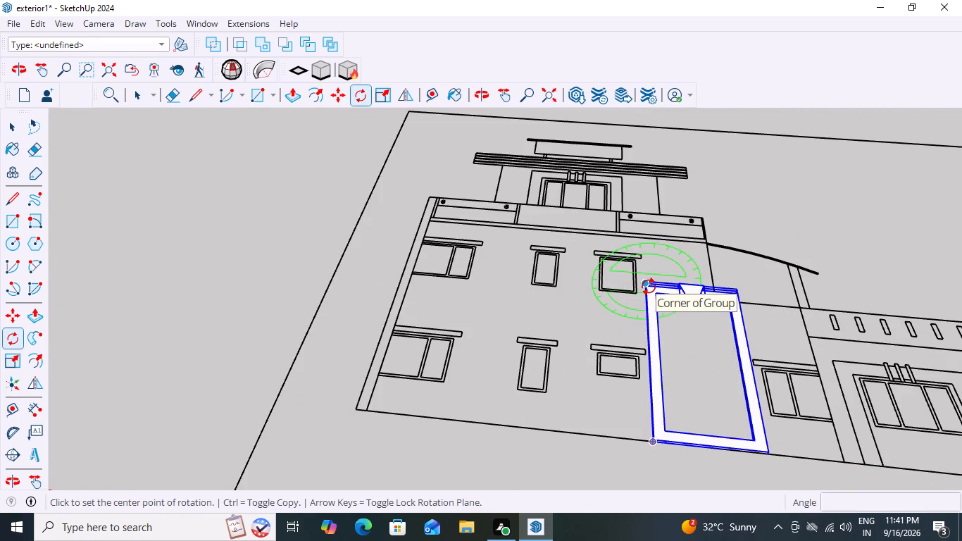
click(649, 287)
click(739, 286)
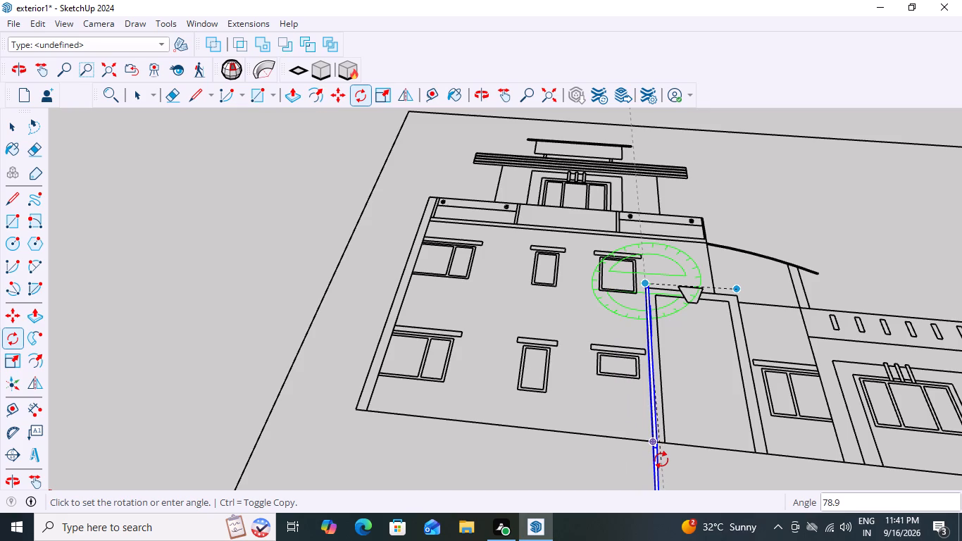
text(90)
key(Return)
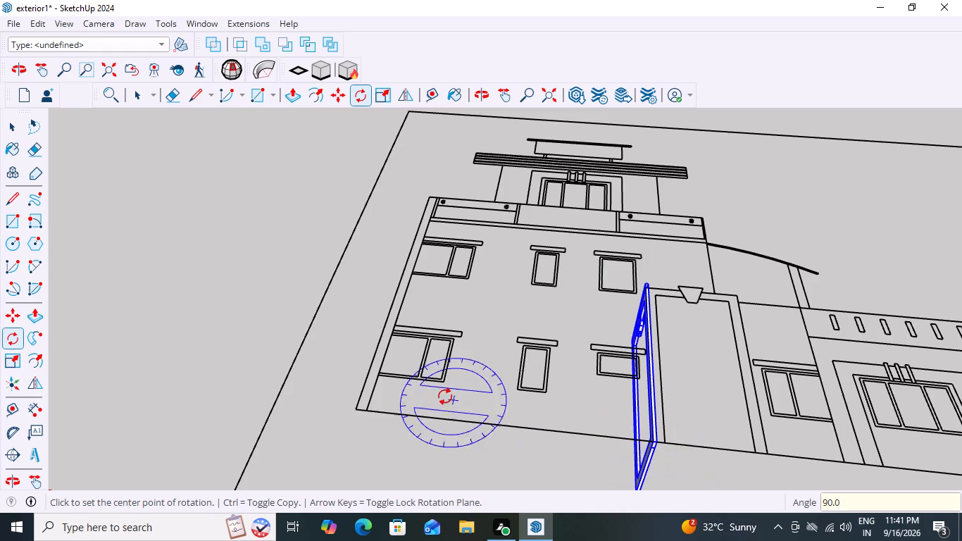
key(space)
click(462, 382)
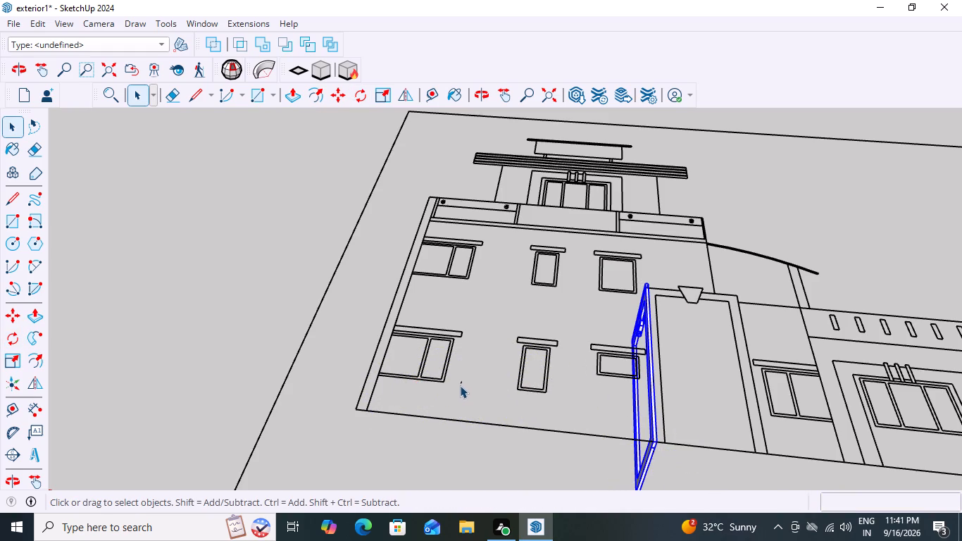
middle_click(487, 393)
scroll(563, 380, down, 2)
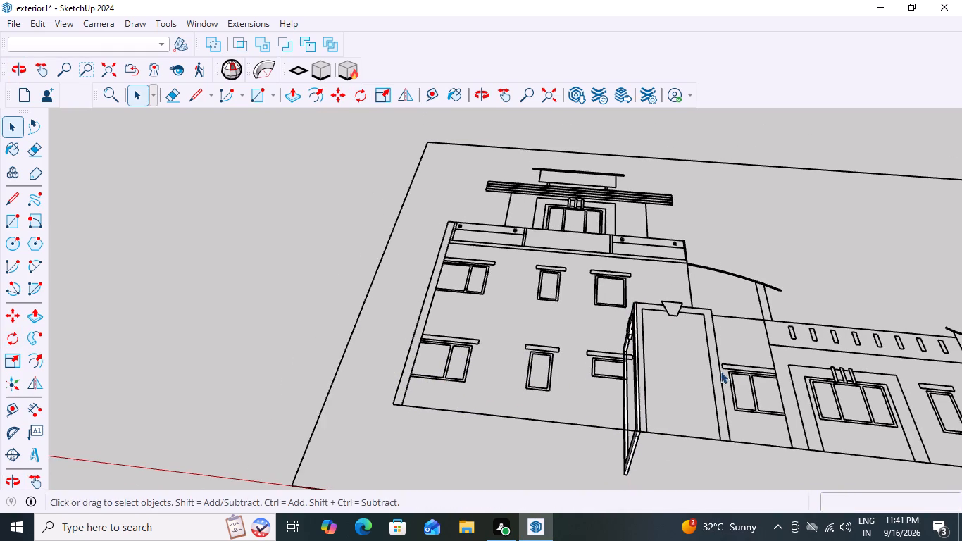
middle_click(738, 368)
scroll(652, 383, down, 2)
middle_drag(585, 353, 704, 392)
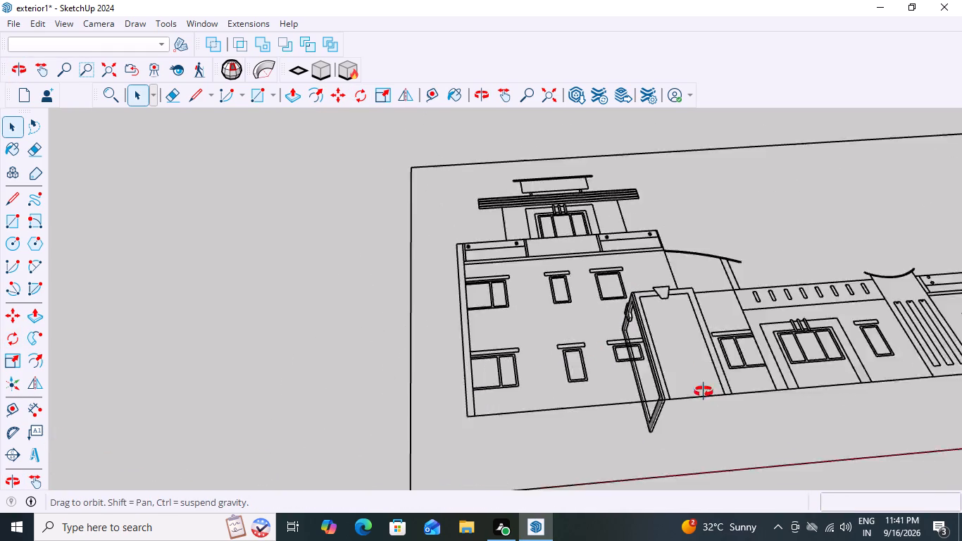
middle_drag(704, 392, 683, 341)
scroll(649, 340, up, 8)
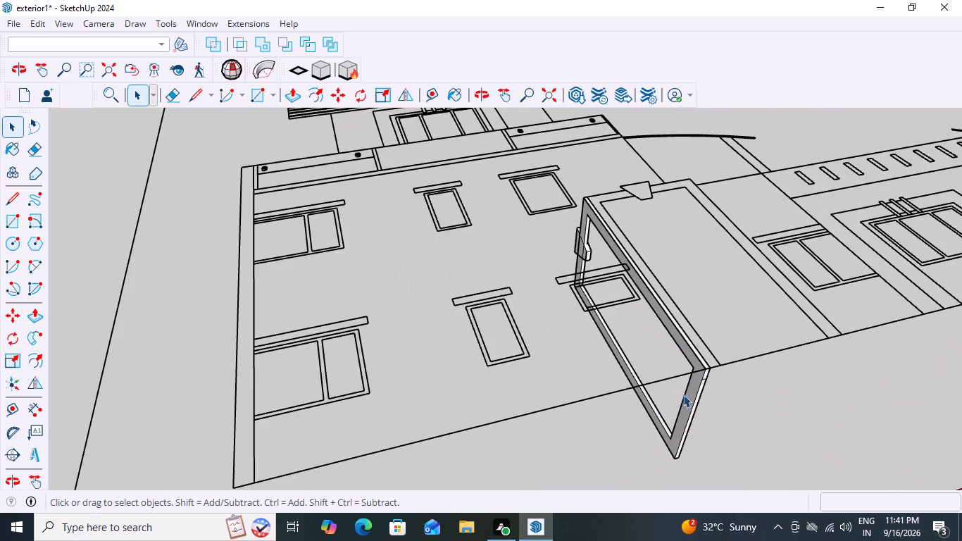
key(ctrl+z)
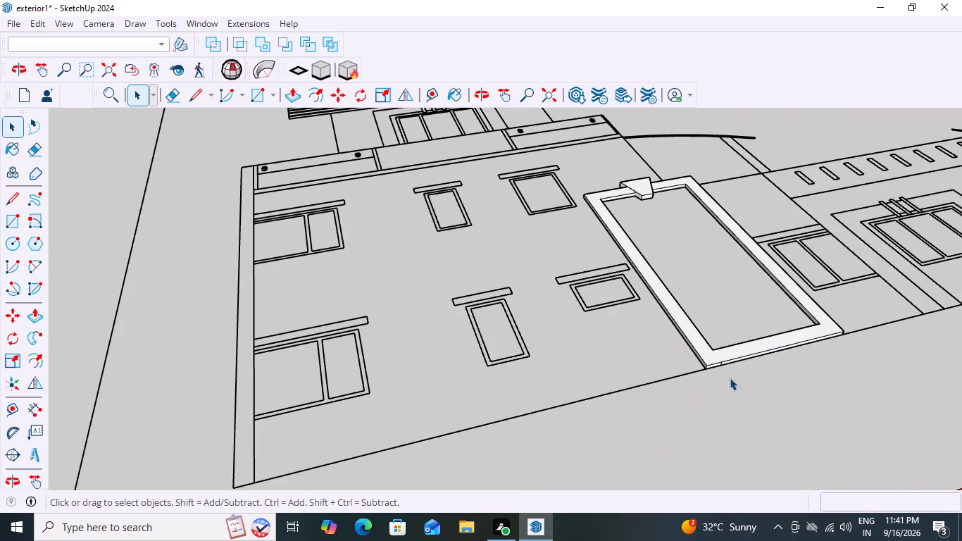
Select the tall frame and keystone groups together.
middle_drag(894, 333, 825, 383)
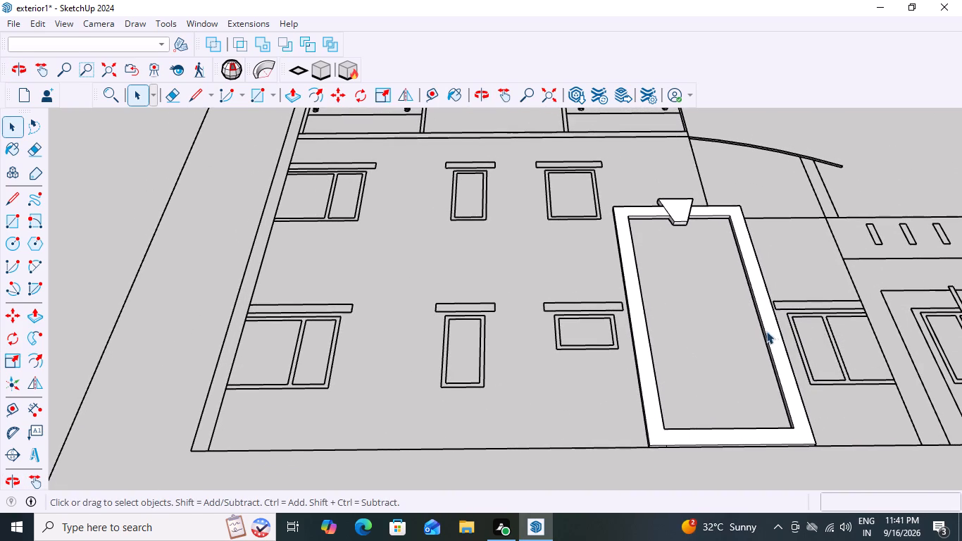
click(770, 331)
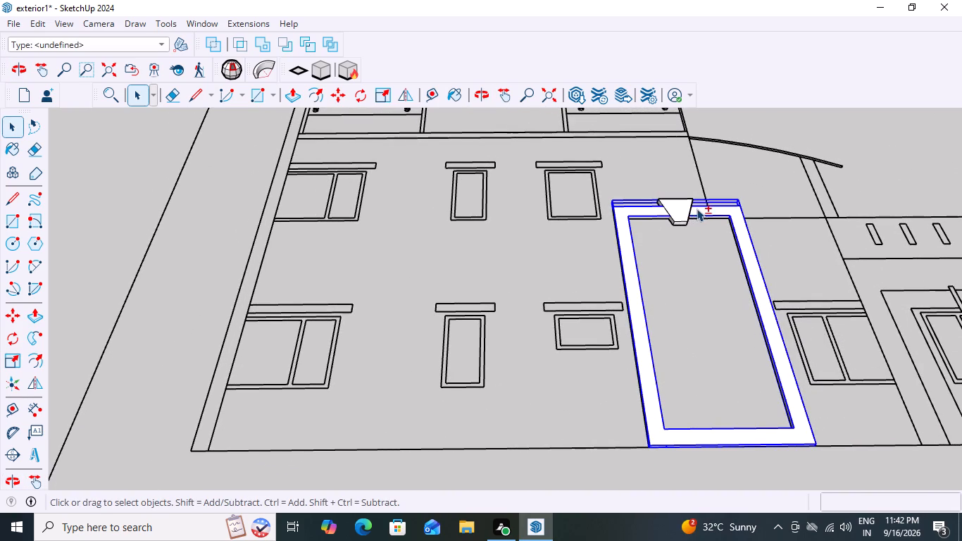
shift+click(677, 214)
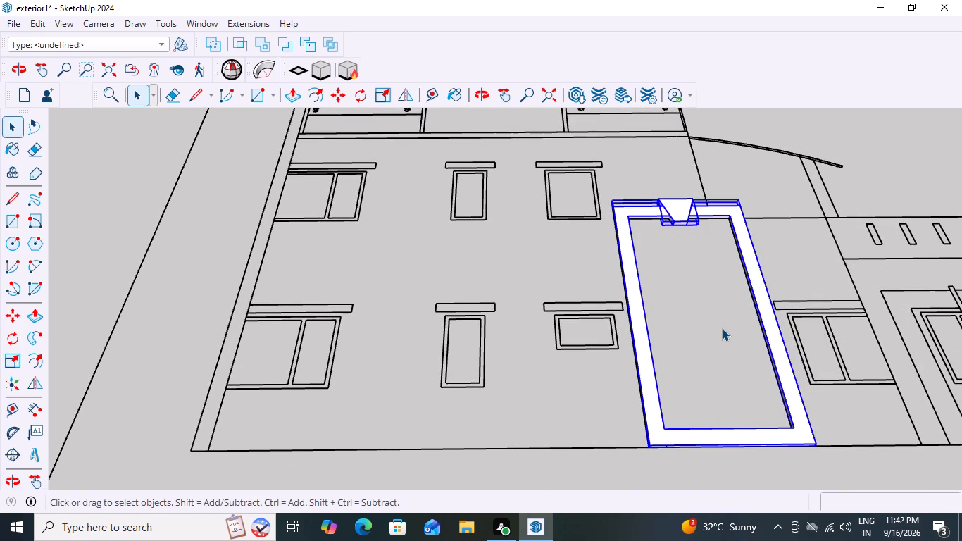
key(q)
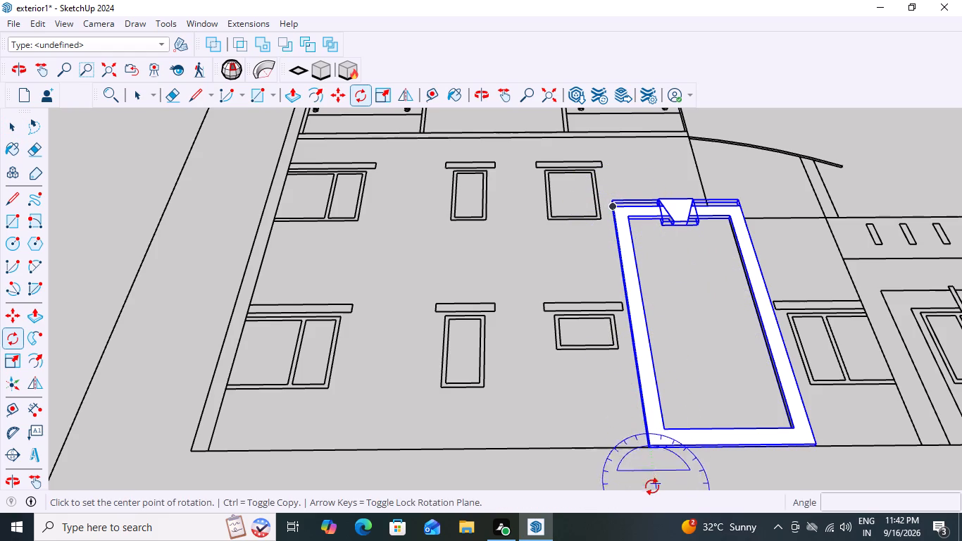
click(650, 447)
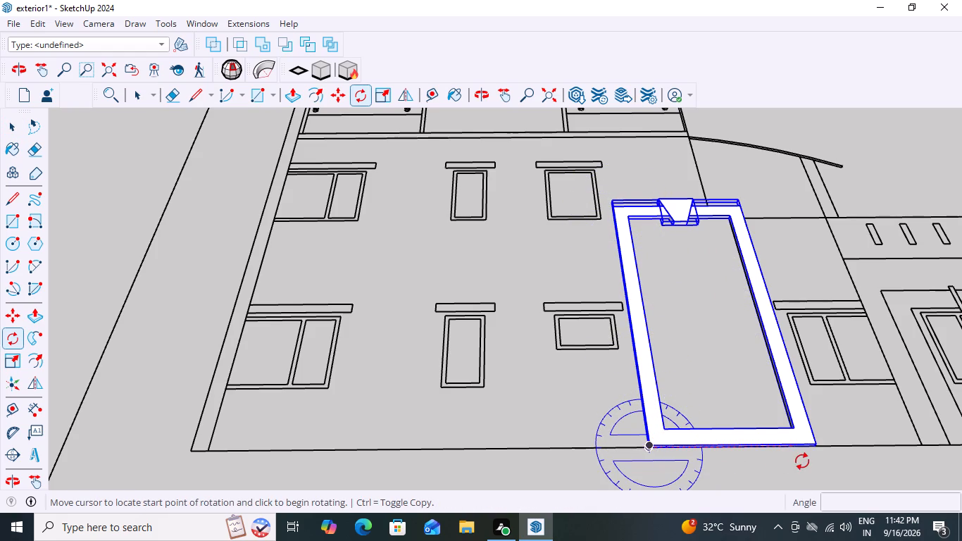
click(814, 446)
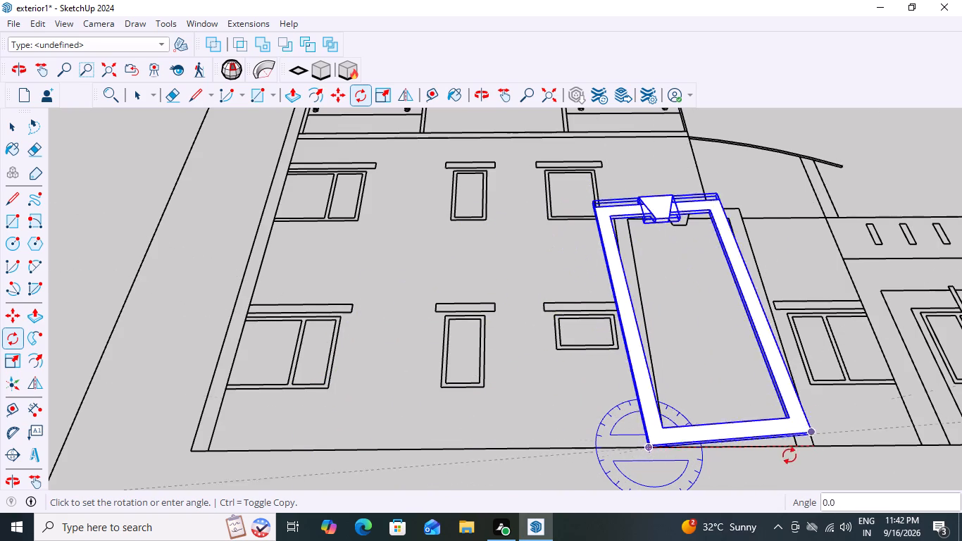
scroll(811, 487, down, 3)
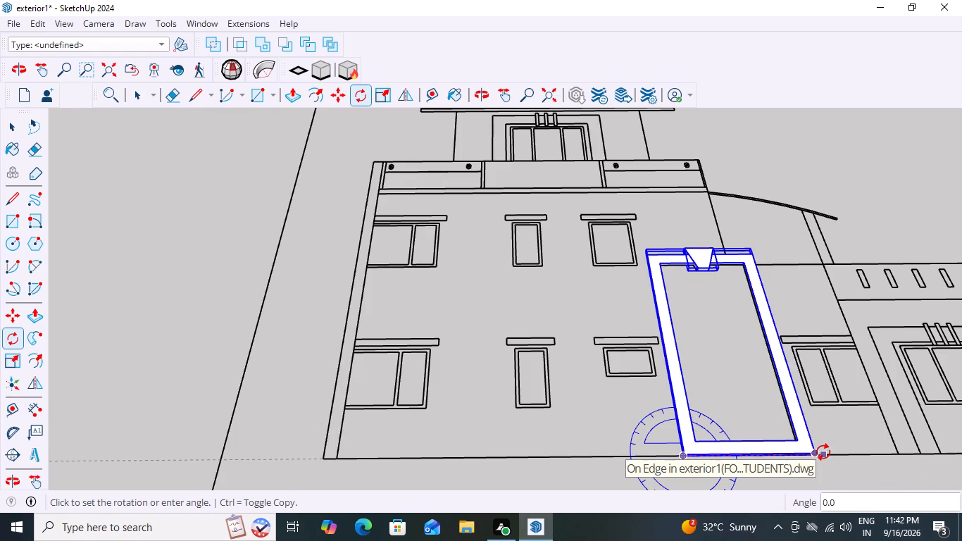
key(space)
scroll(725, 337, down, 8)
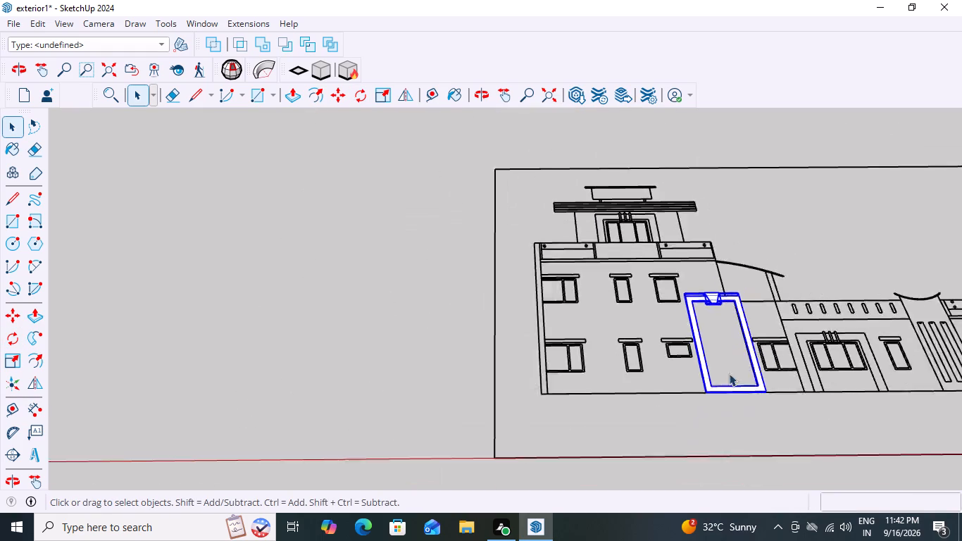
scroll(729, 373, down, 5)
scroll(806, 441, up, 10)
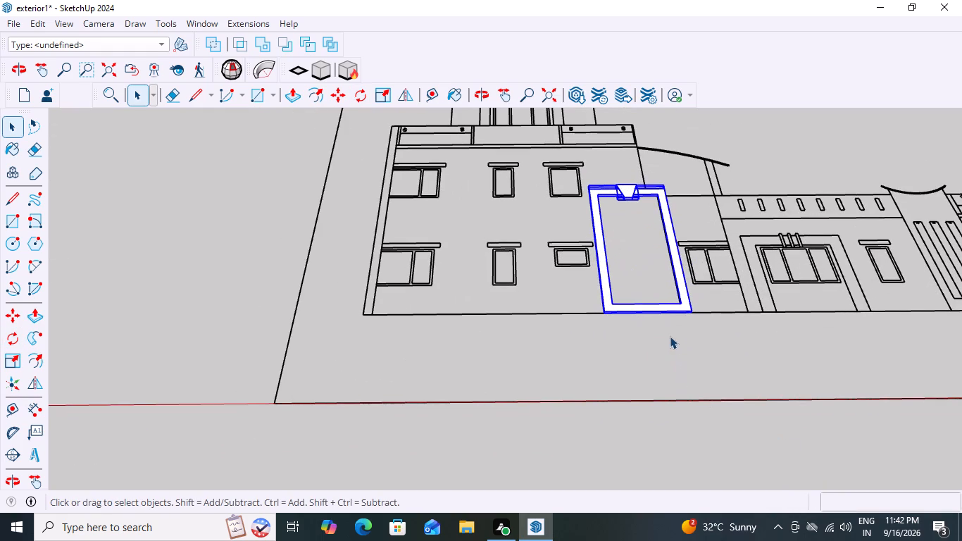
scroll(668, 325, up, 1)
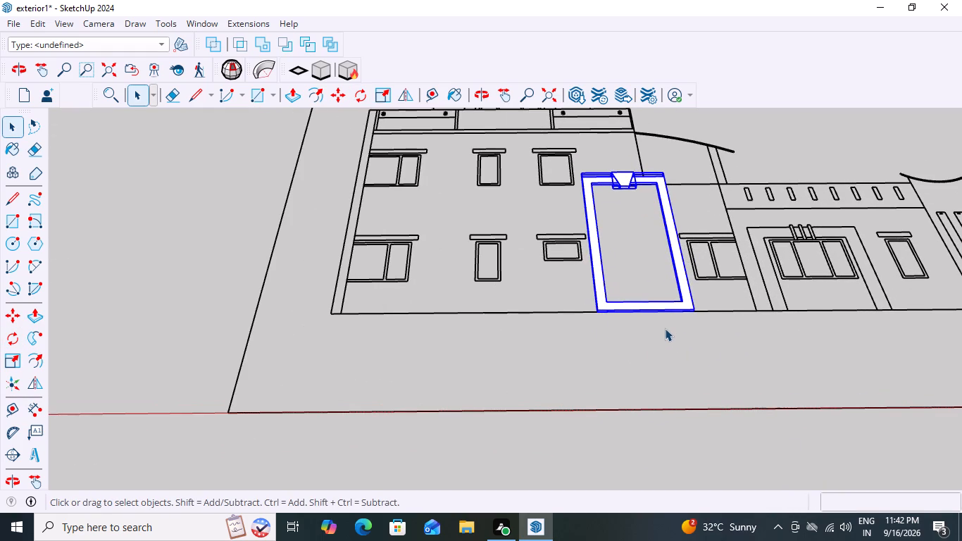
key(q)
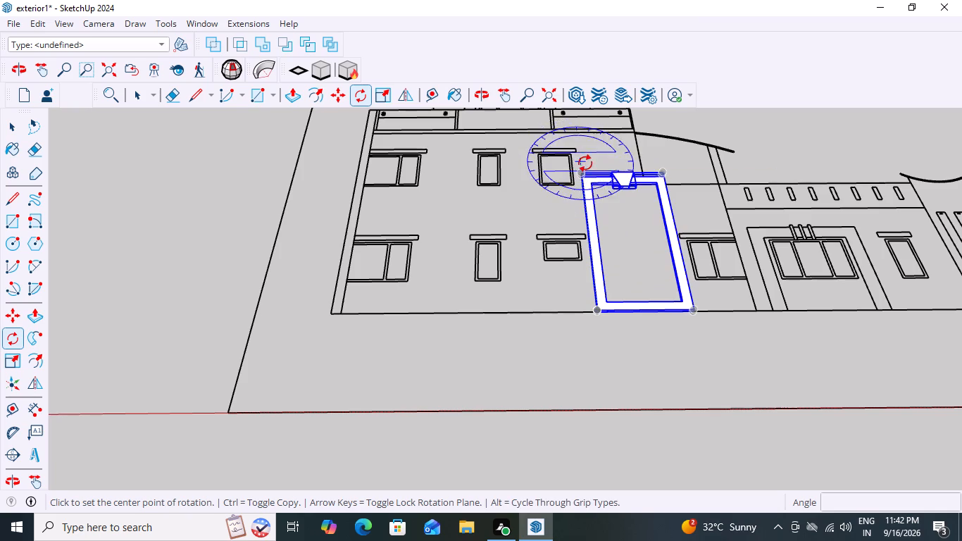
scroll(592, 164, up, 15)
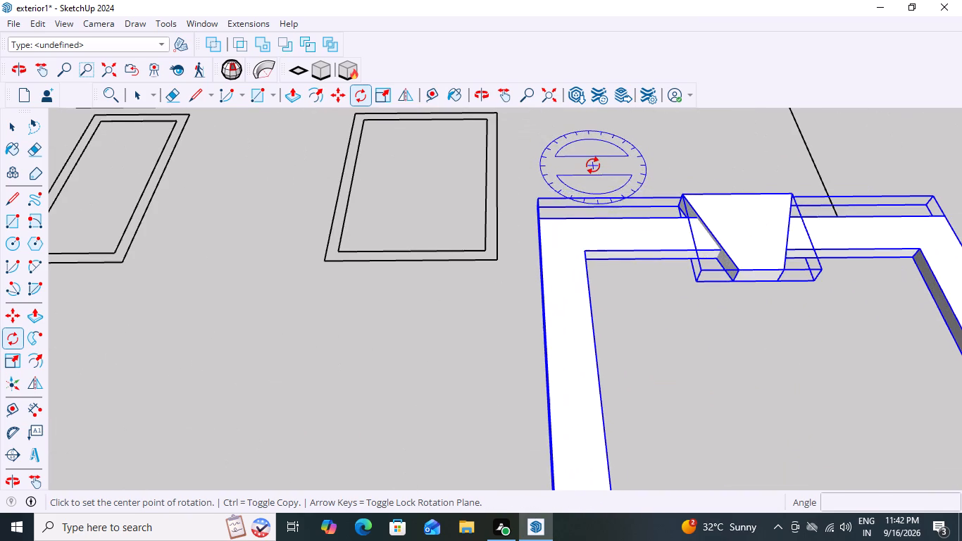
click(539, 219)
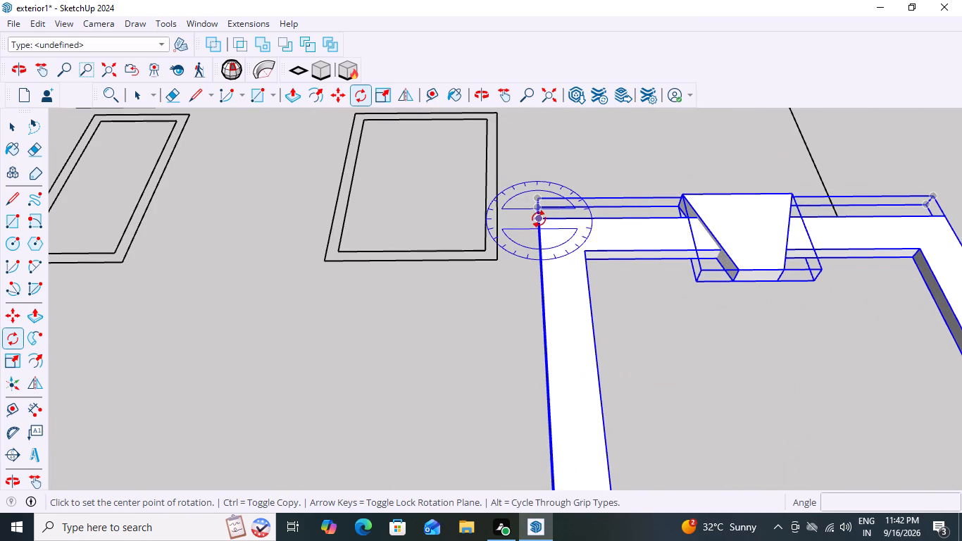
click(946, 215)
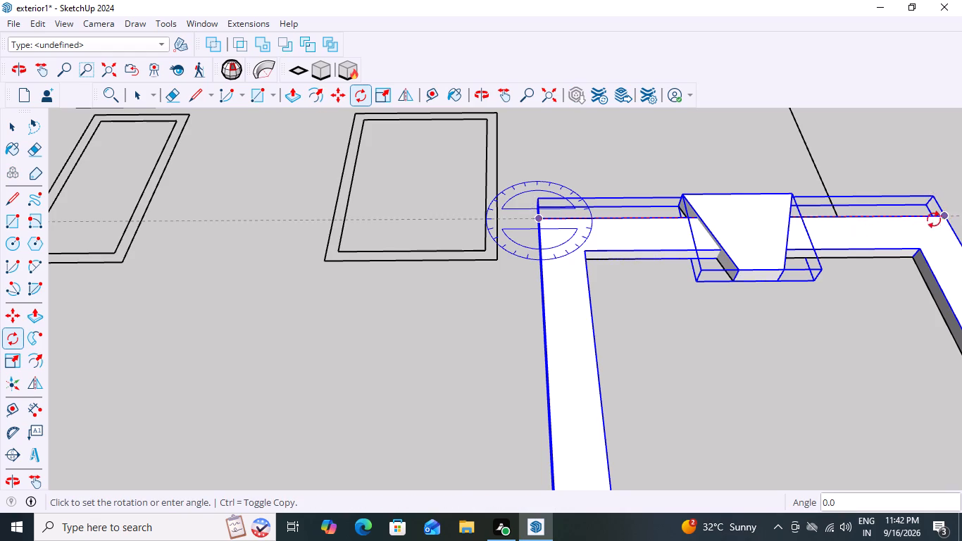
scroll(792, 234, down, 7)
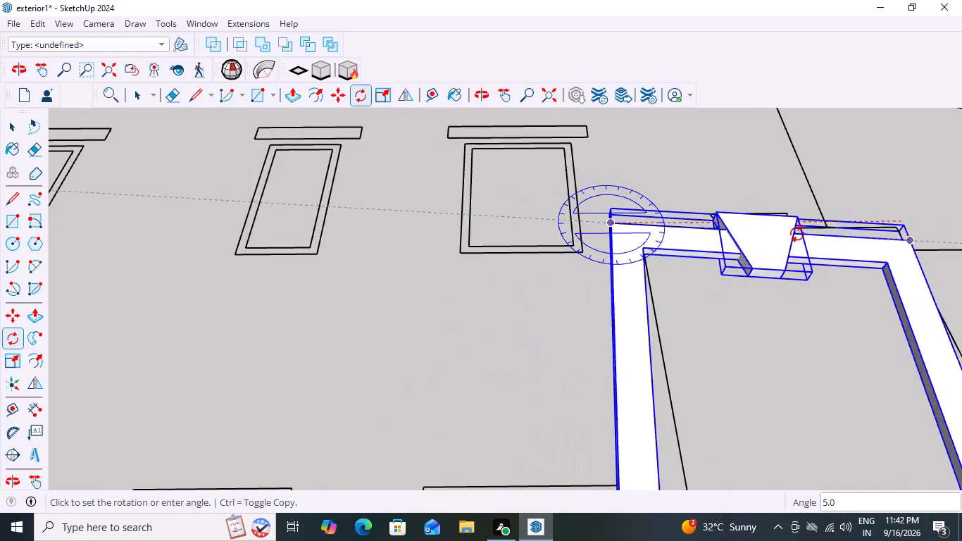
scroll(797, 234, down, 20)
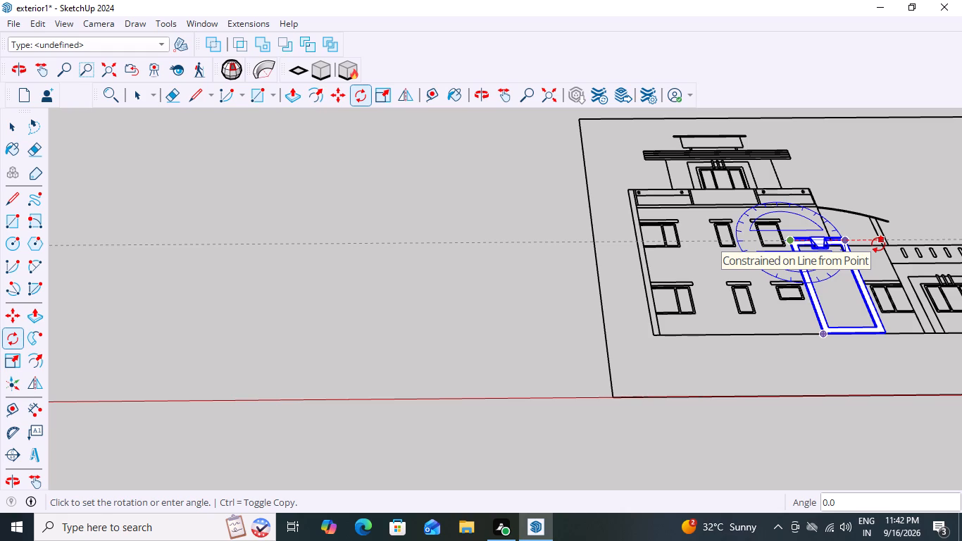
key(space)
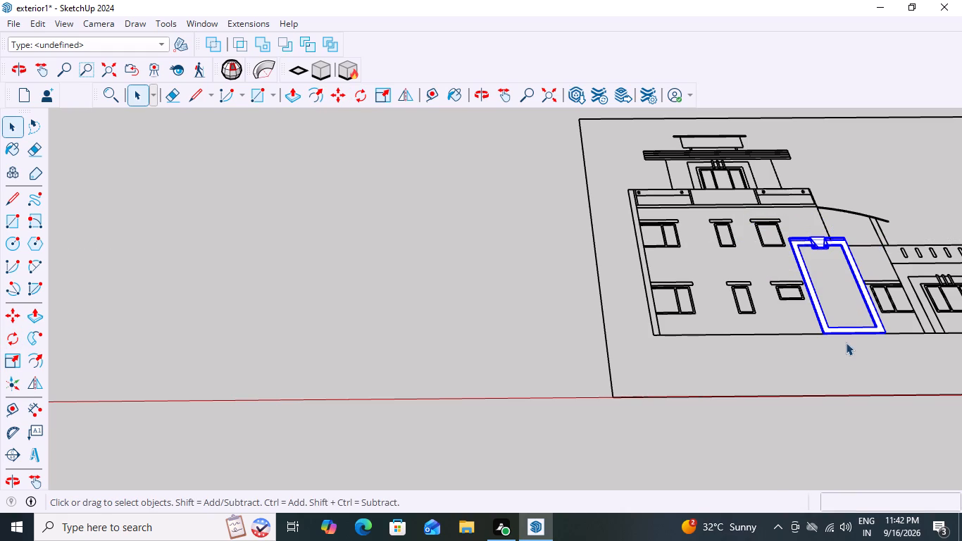
Move the tall frame and keystone together about 14 m out of the elevation drawing onto the empty ground beside its outer wall.
key(m)
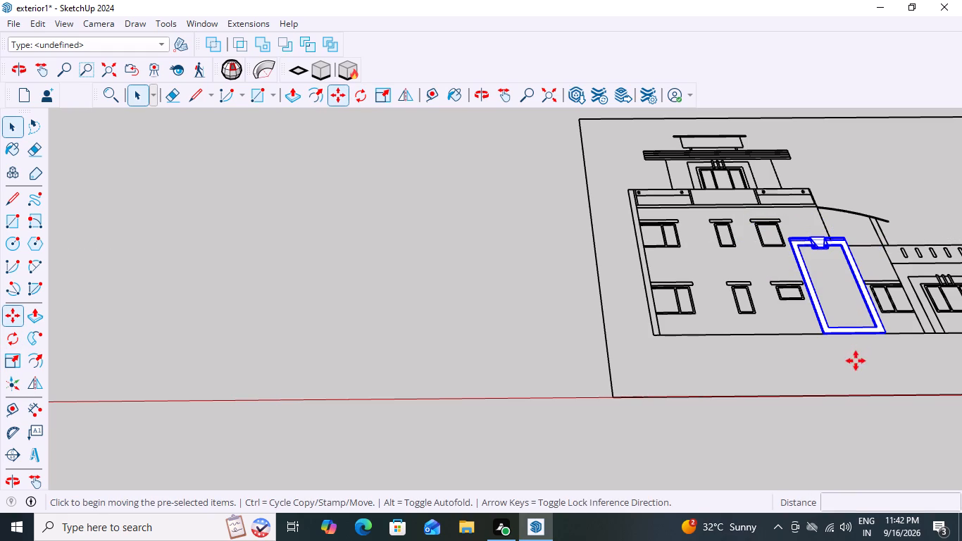
click(887, 332)
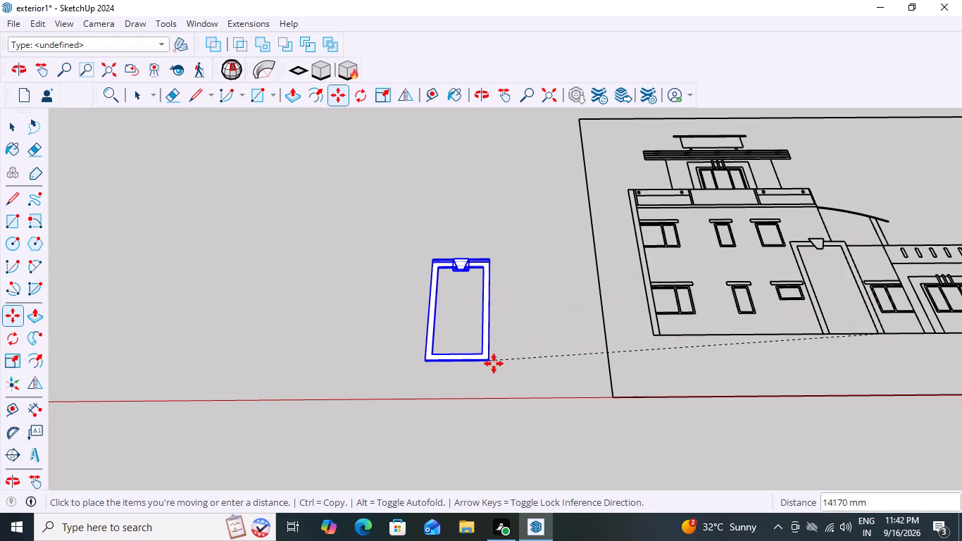
click(503, 367)
key(space)
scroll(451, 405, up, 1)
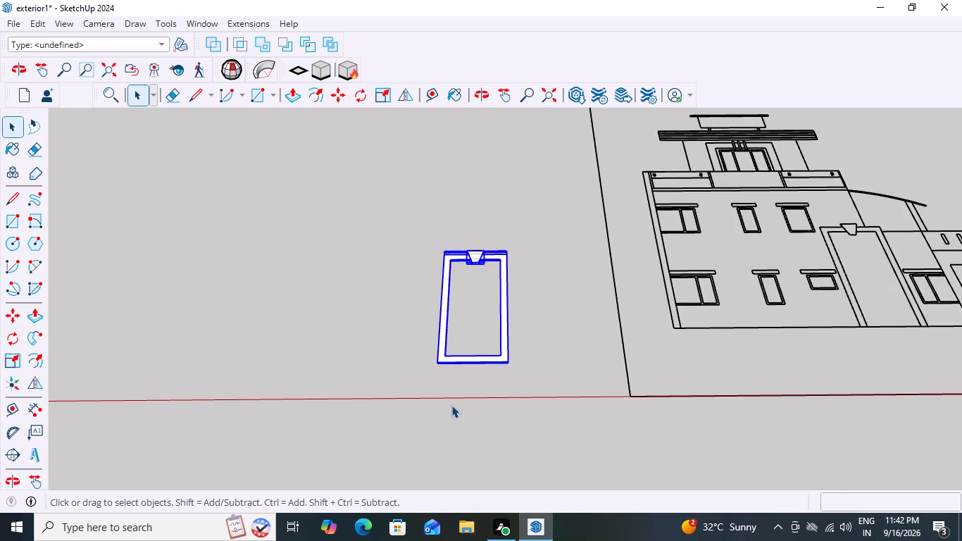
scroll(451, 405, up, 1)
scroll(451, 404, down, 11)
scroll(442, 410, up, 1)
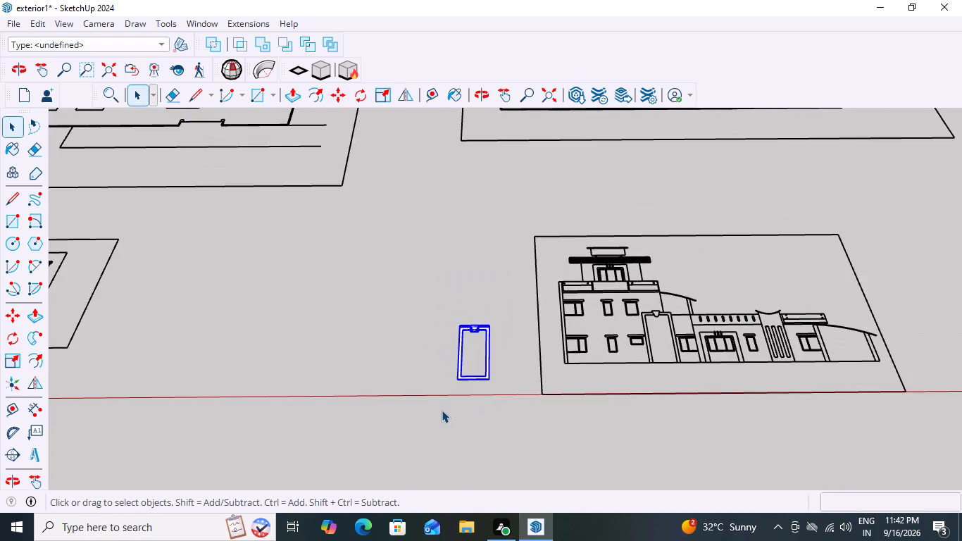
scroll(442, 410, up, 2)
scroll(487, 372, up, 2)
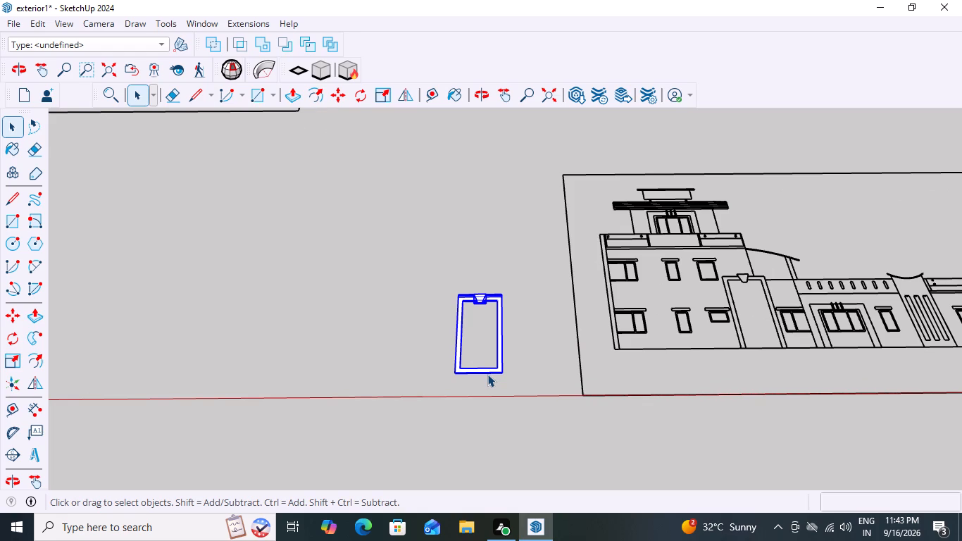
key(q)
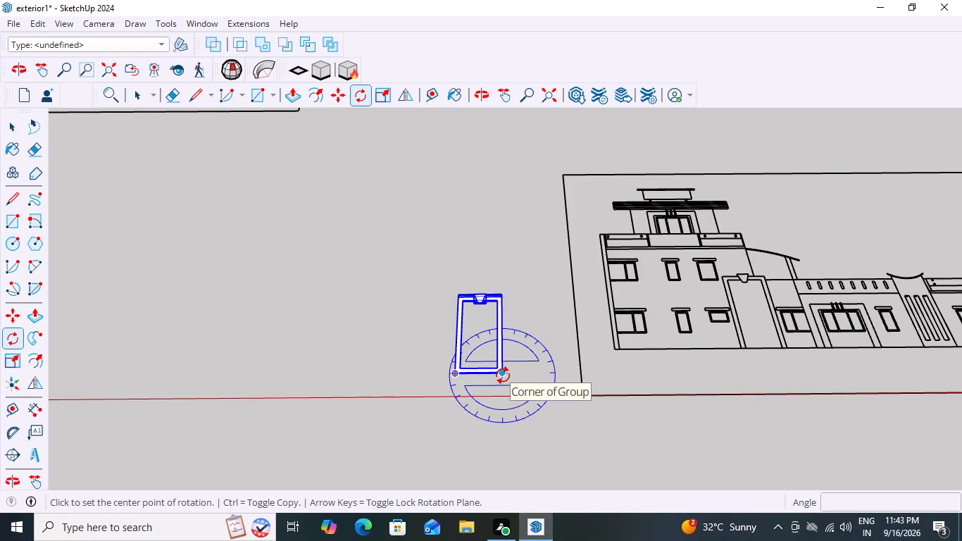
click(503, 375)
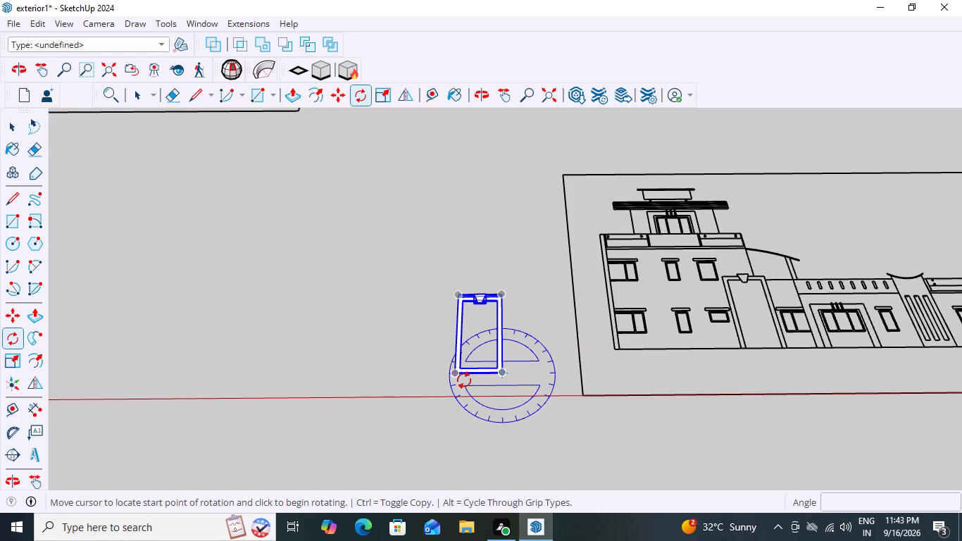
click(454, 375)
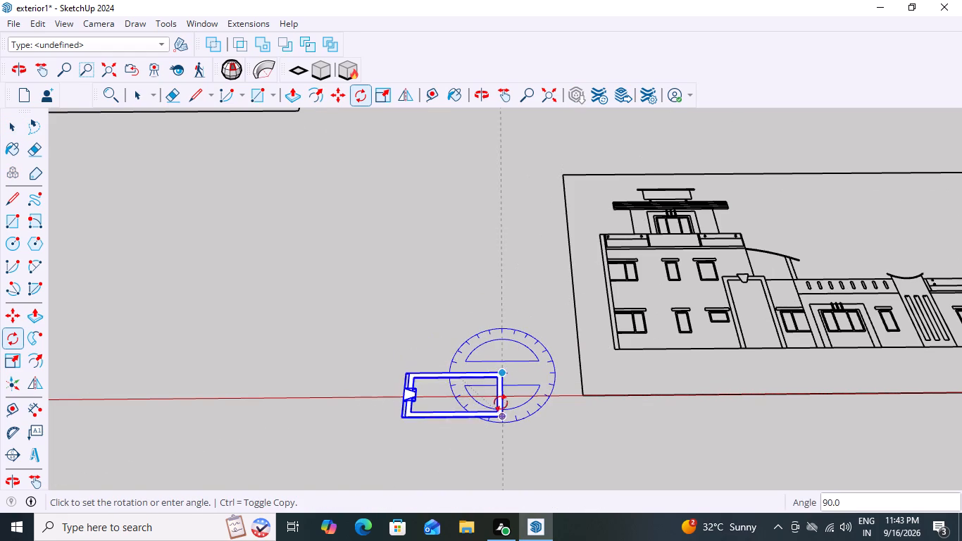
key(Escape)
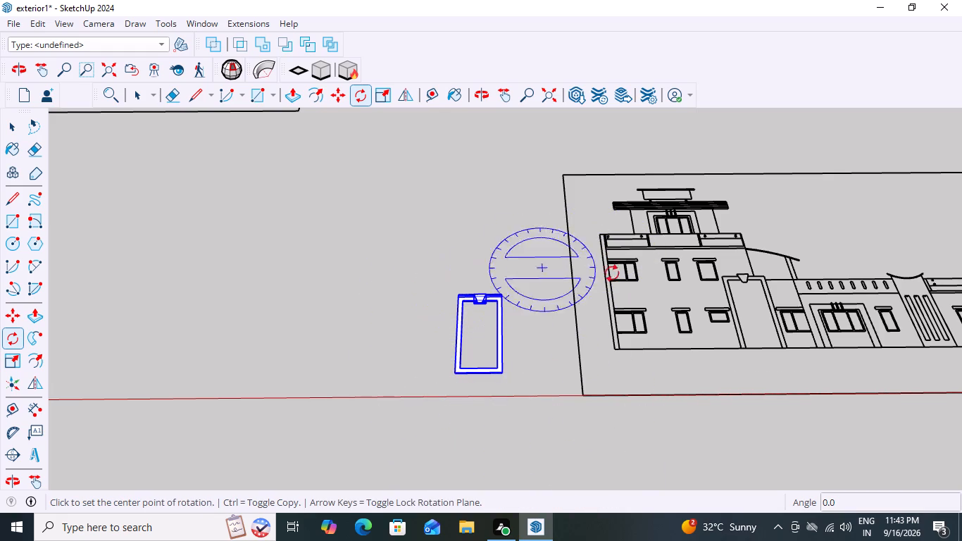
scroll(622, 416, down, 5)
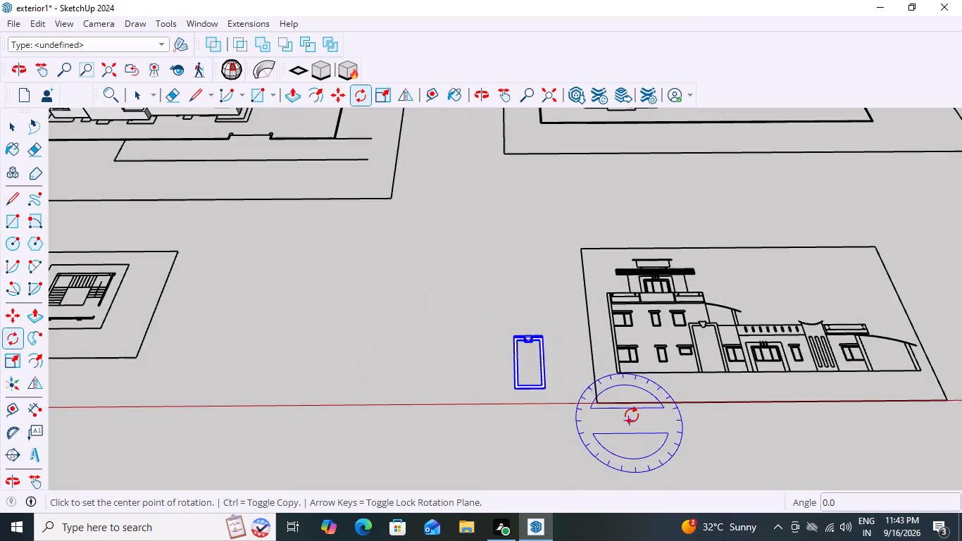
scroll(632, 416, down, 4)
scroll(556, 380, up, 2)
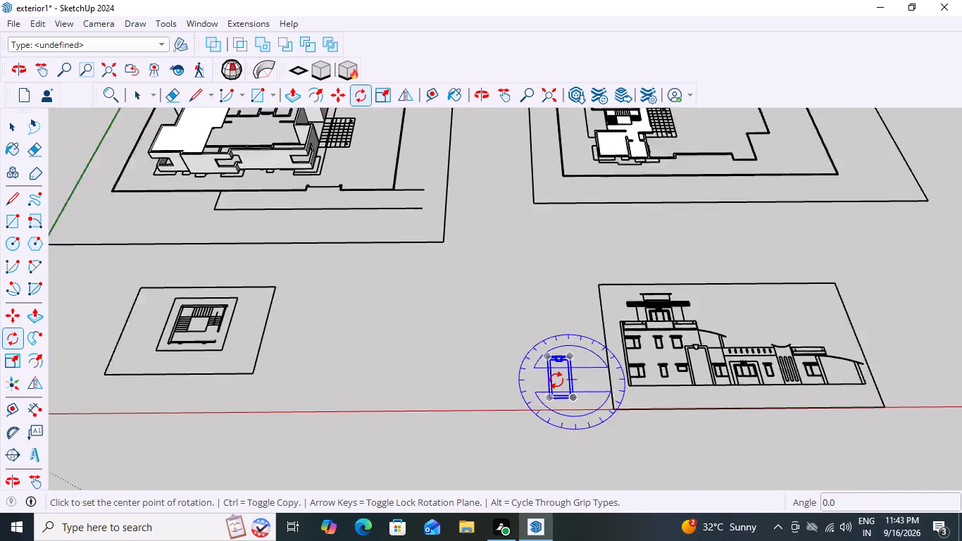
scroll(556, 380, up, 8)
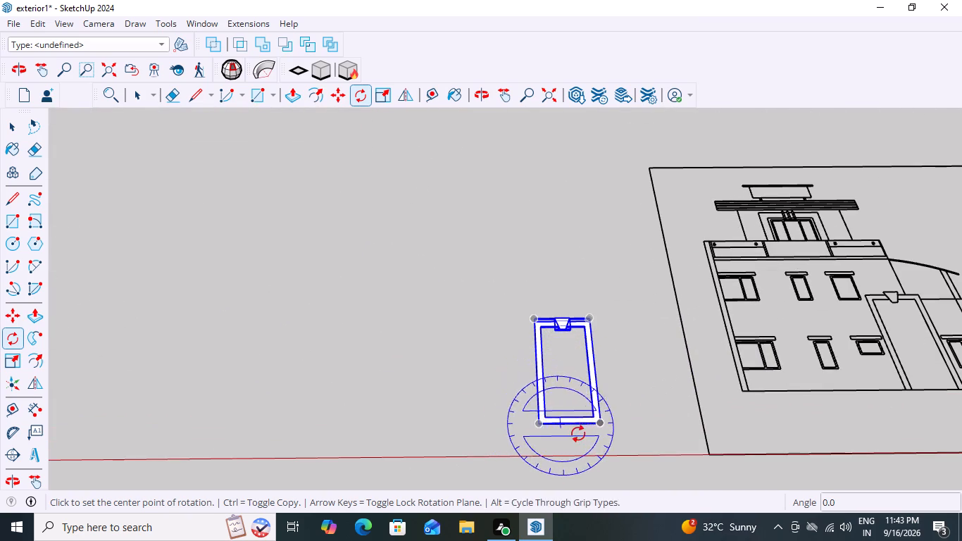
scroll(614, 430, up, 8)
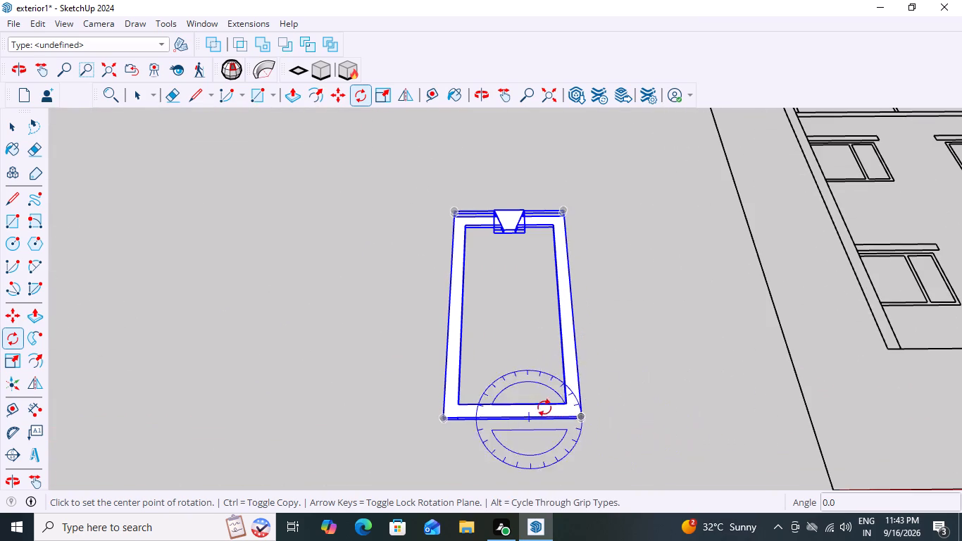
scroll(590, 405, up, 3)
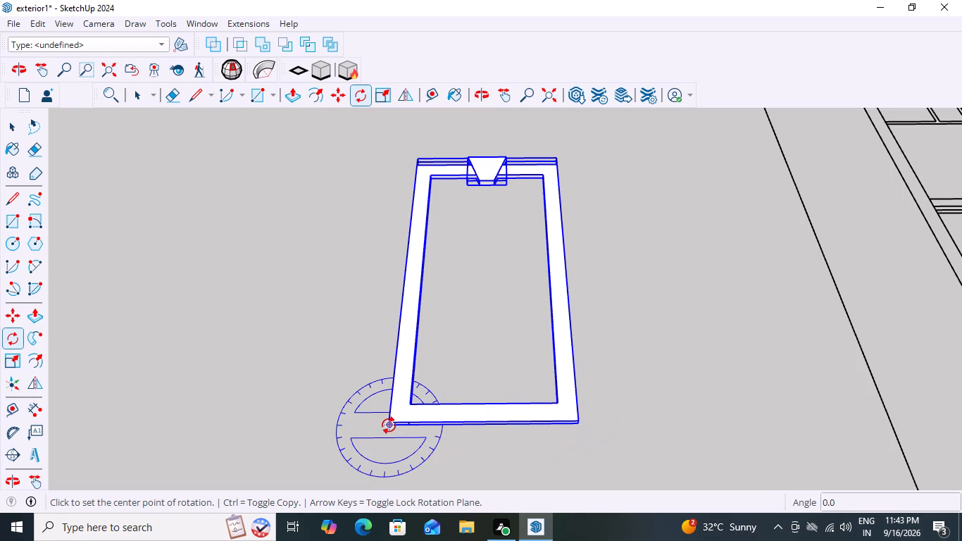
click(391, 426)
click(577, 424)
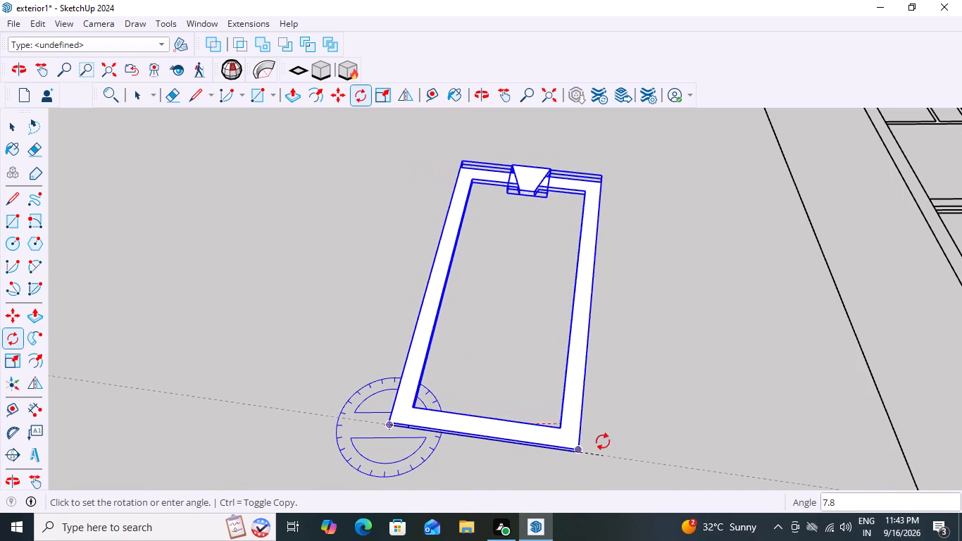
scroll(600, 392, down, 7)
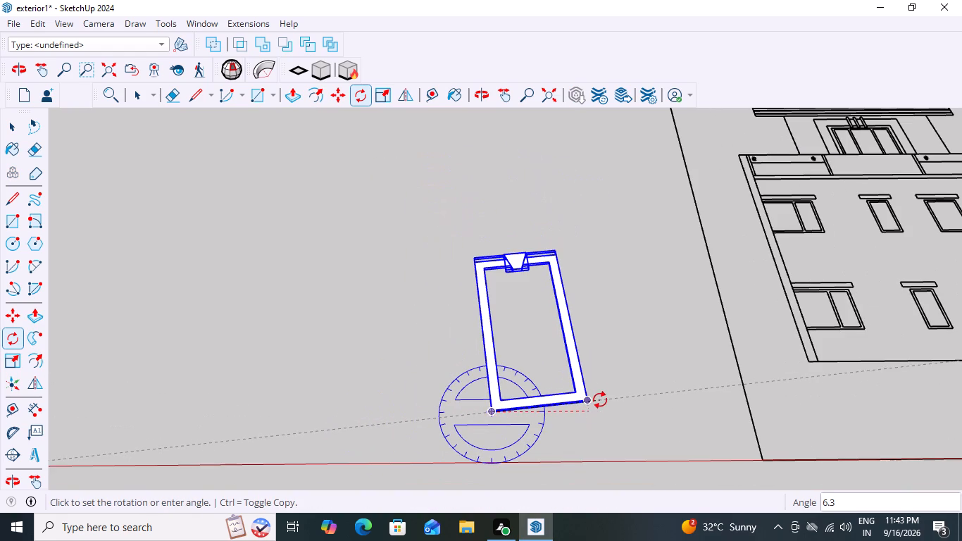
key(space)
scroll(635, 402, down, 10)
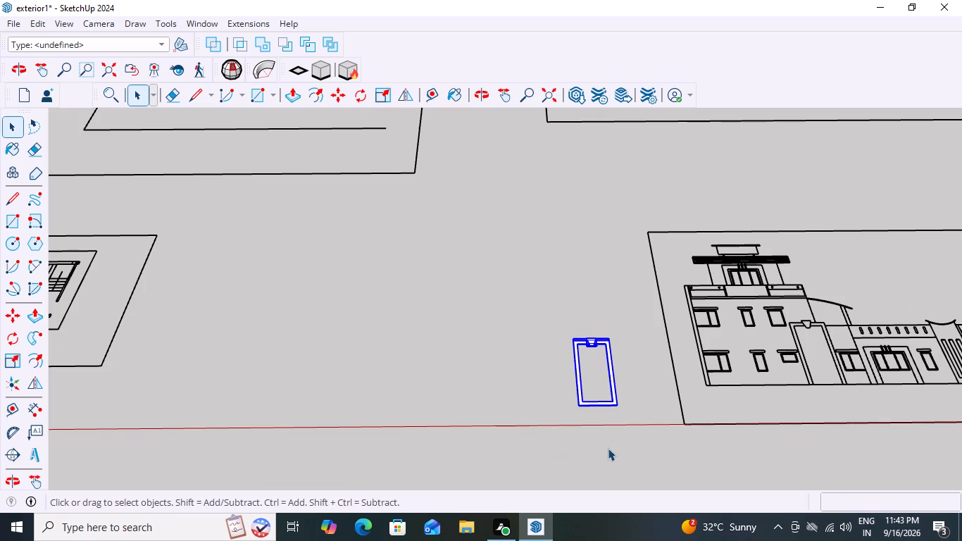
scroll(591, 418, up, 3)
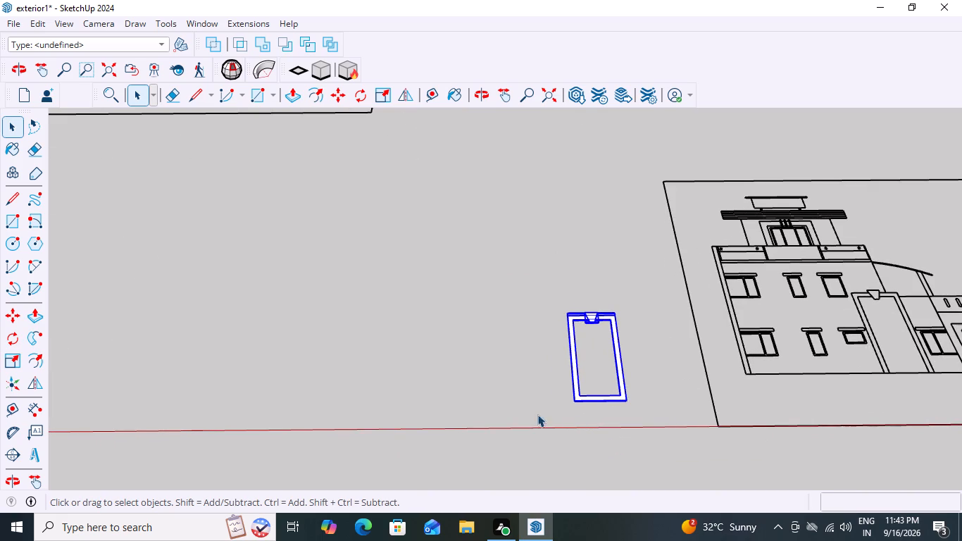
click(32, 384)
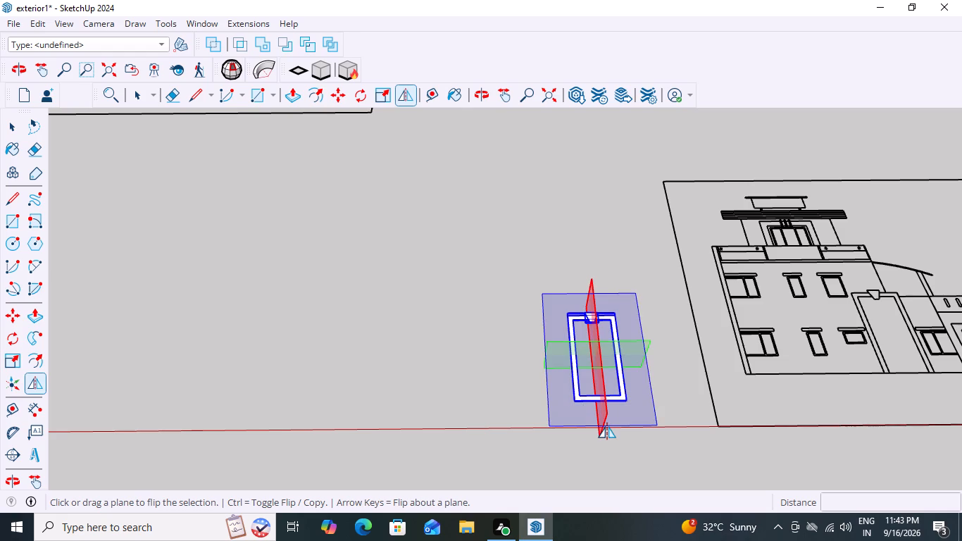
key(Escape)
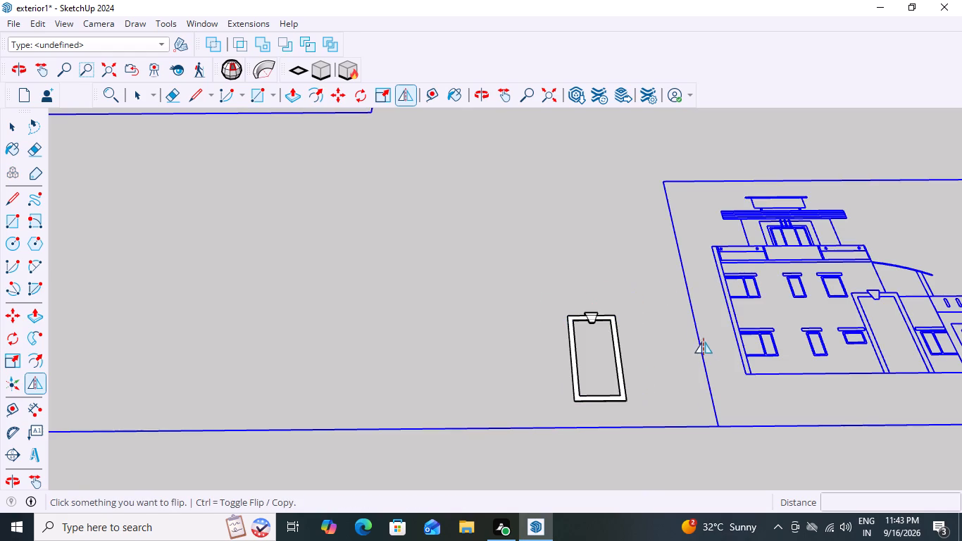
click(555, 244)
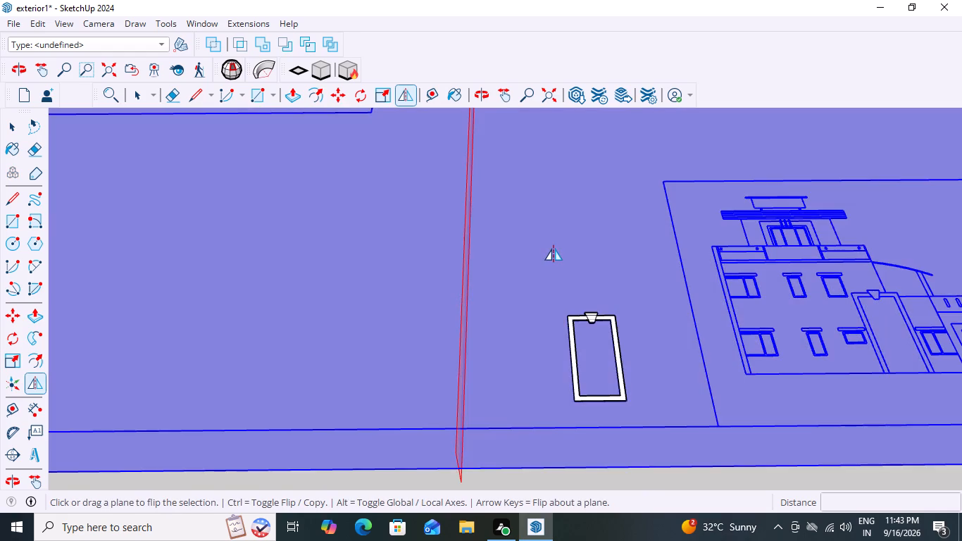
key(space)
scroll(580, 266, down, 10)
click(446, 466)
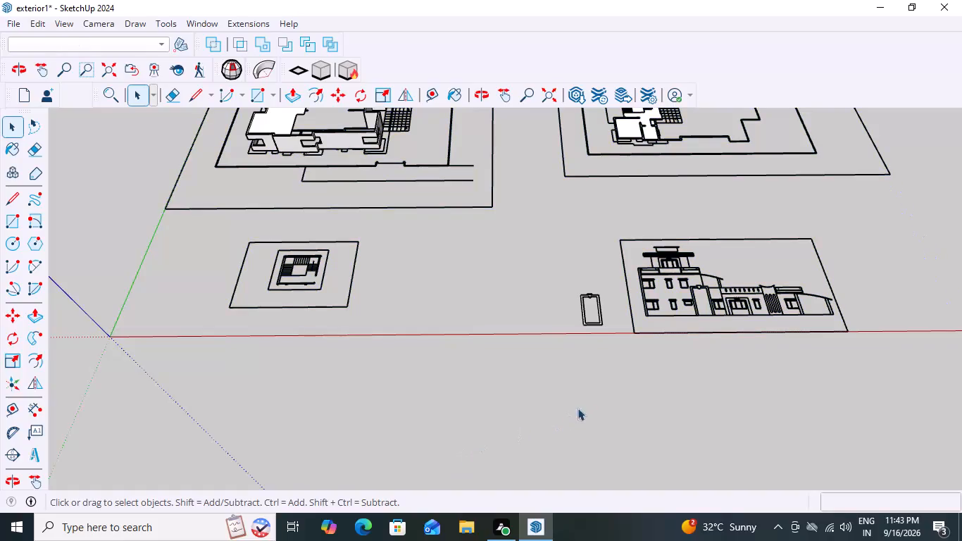
Examine the relocated tall frame up close, from the keystone on its top bar down to its bottom bar.
scroll(587, 400, down, 2)
scroll(618, 351, up, 4)
scroll(577, 310, up, 10)
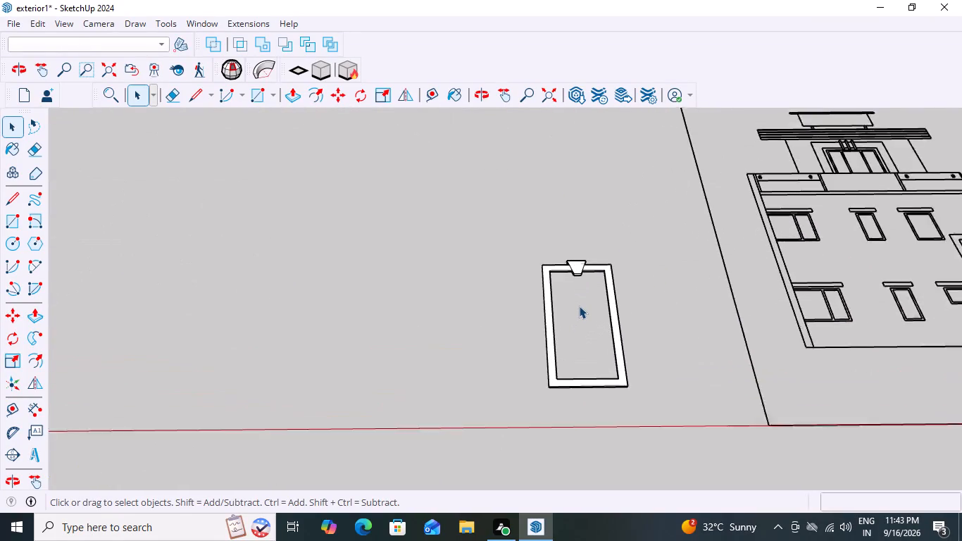
scroll(579, 306, up, 12)
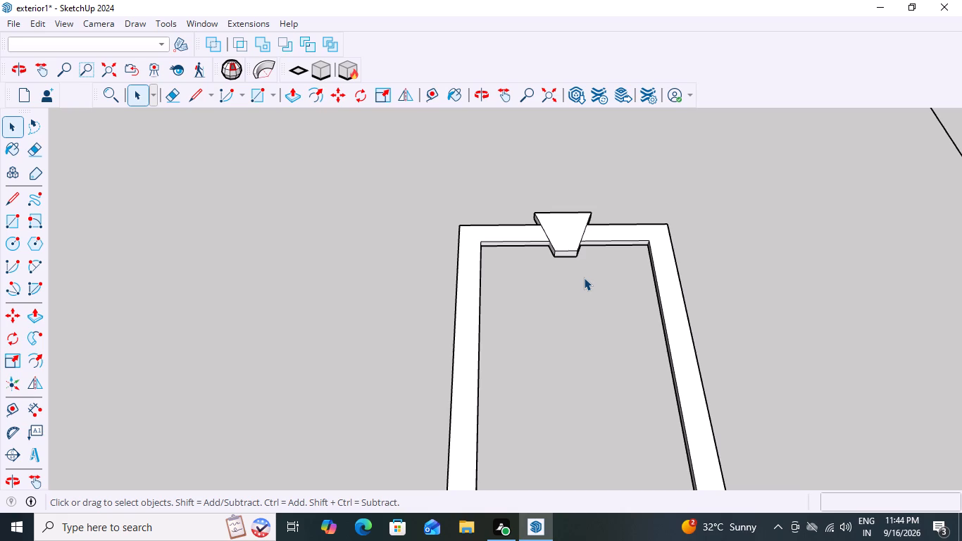
scroll(585, 273, down, 14)
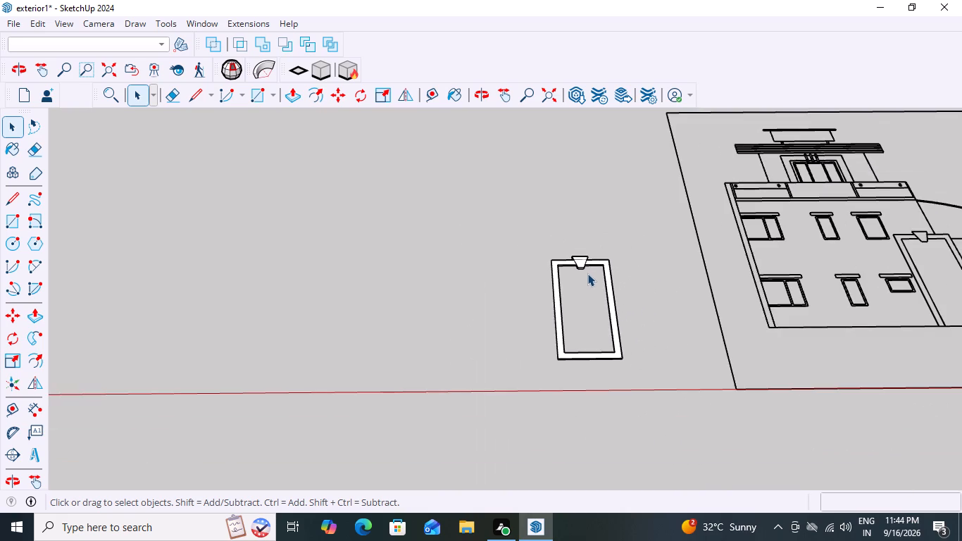
scroll(624, 382, up, 11)
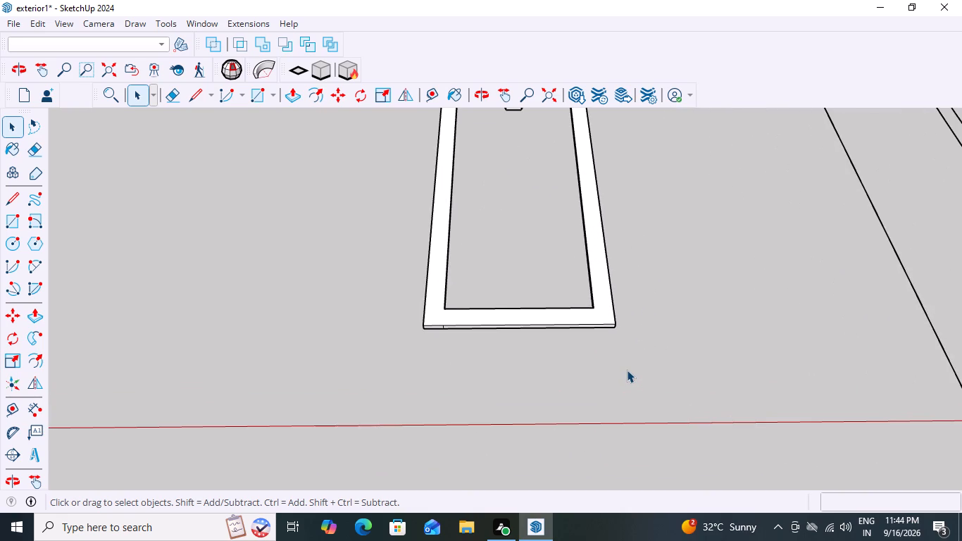
Open the tall frame group and delete the stray short edge on the bottom bar's outer side face near the corner.
scroll(627, 367, down, 5)
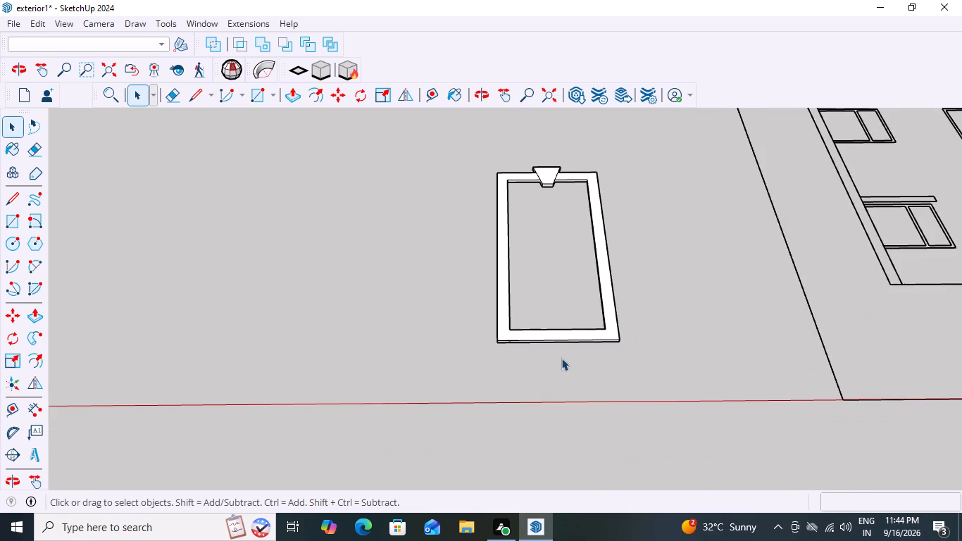
scroll(522, 344, up, 16)
click(501, 290)
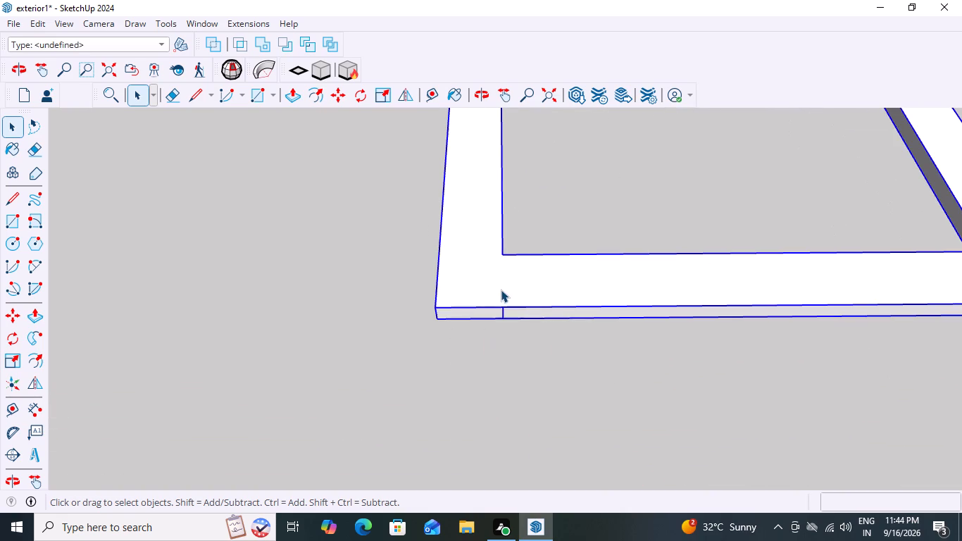
triple_click(500, 311)
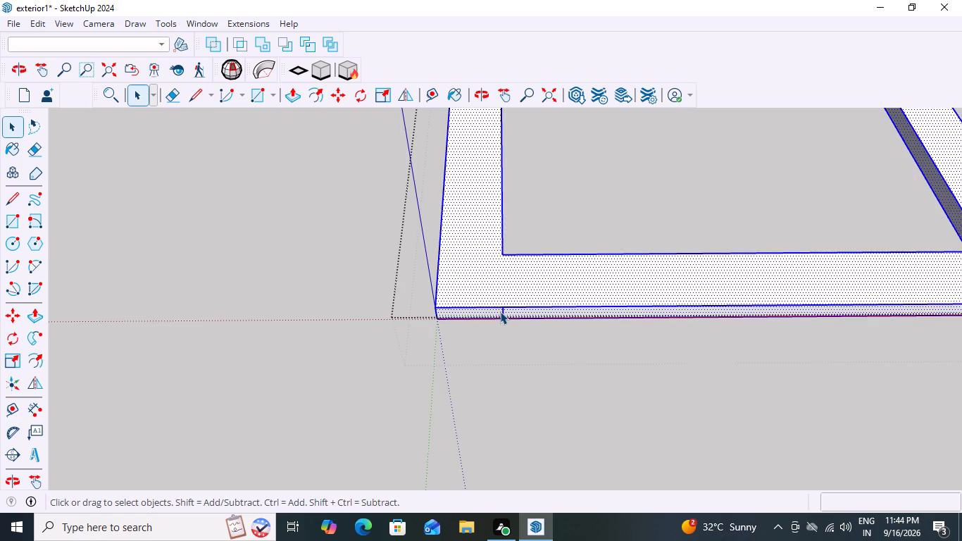
double_click(500, 311)
double_click(500, 311)
click(501, 311)
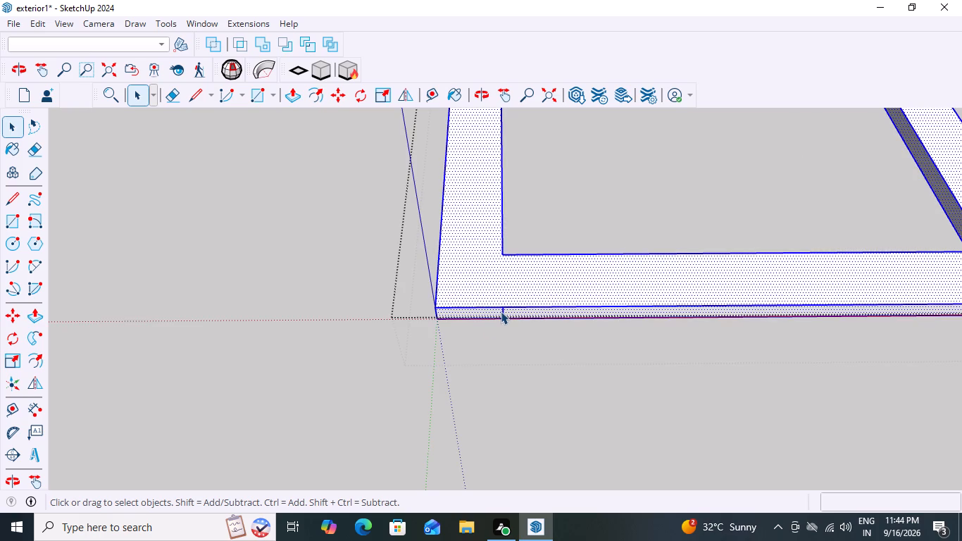
click(423, 349)
click(503, 310)
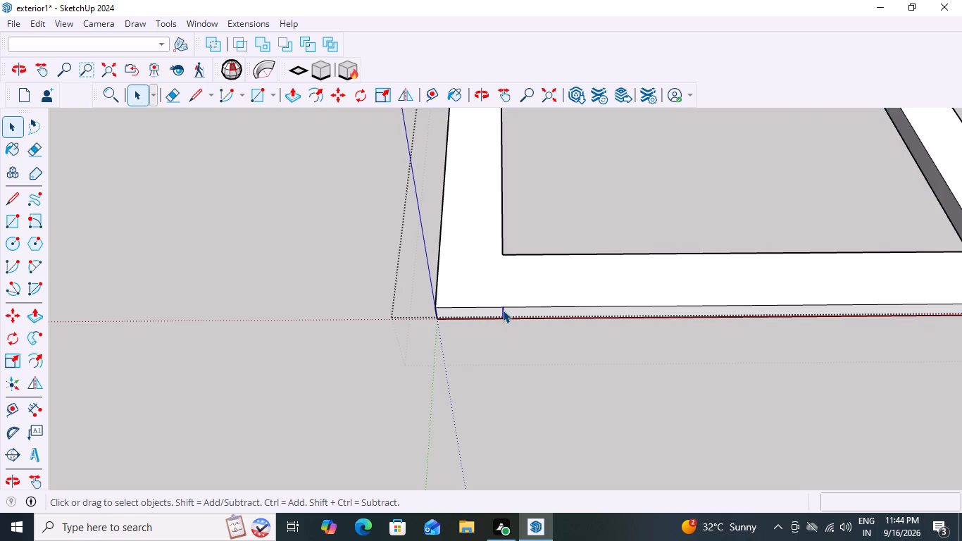
scroll(506, 318, up, 3)
key(Delete)
scroll(506, 325, down, 4)
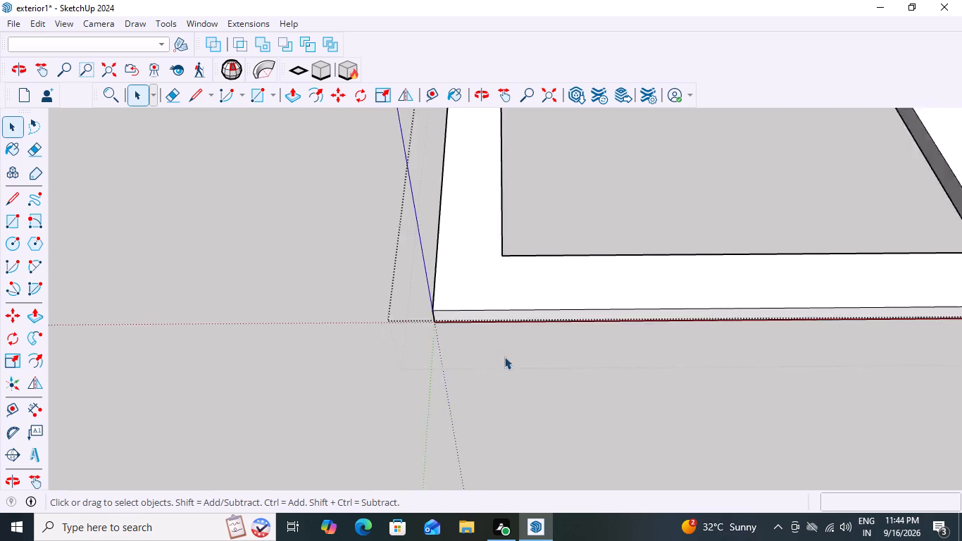
scroll(504, 356, down, 11)
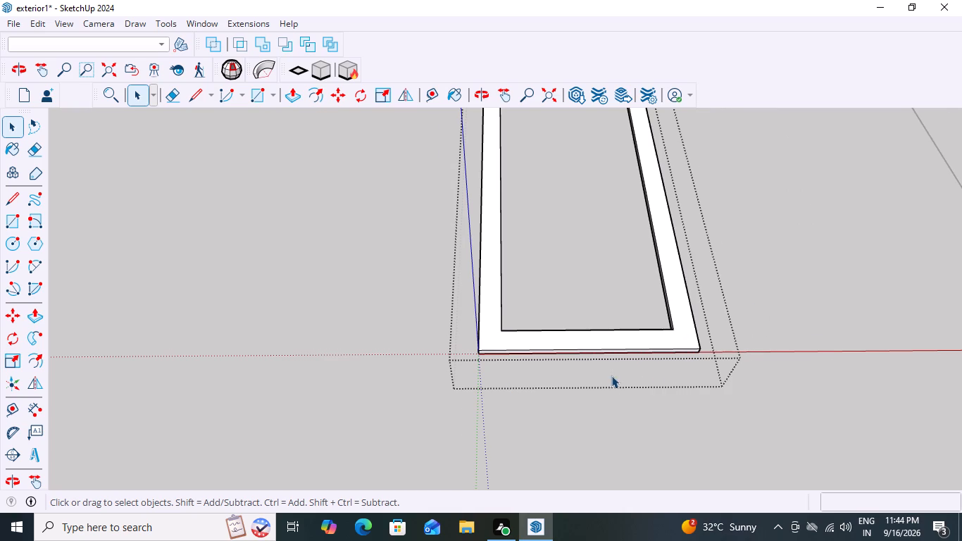
Examine the frame's bottom bar, corners and top bar around the keystone up close, and close the frame group.
scroll(620, 379, up, 10)
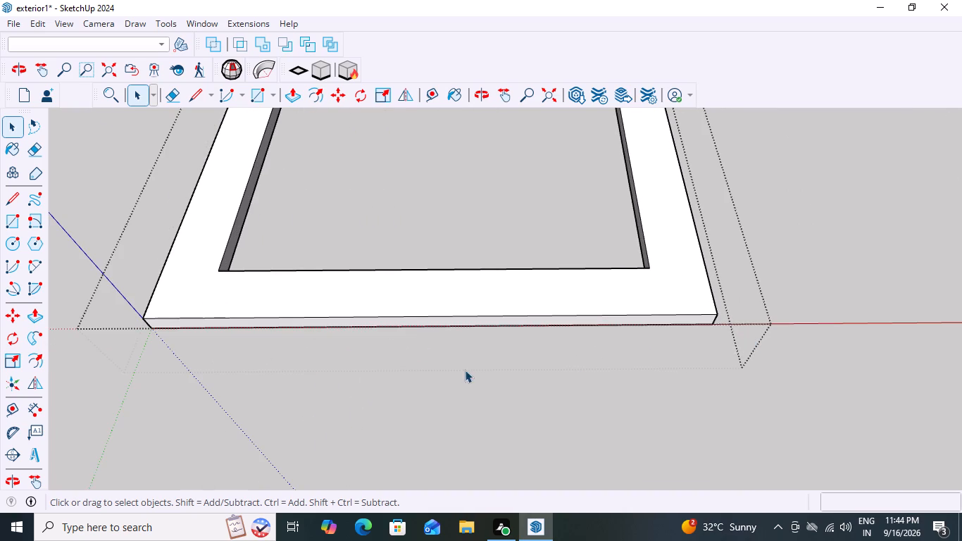
middle_drag(593, 376, 266, 344)
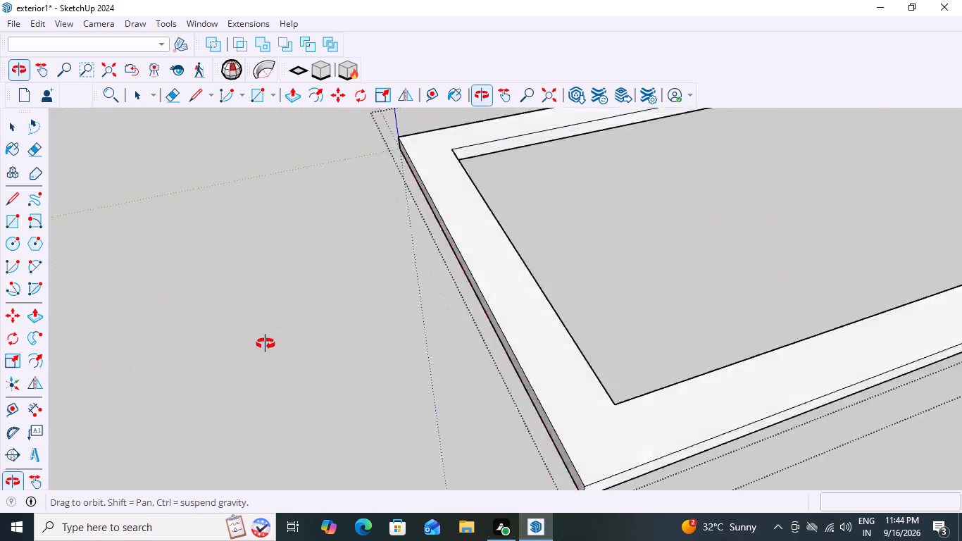
middle_drag(266, 344, 566, 436)
scroll(566, 435, down, 5)
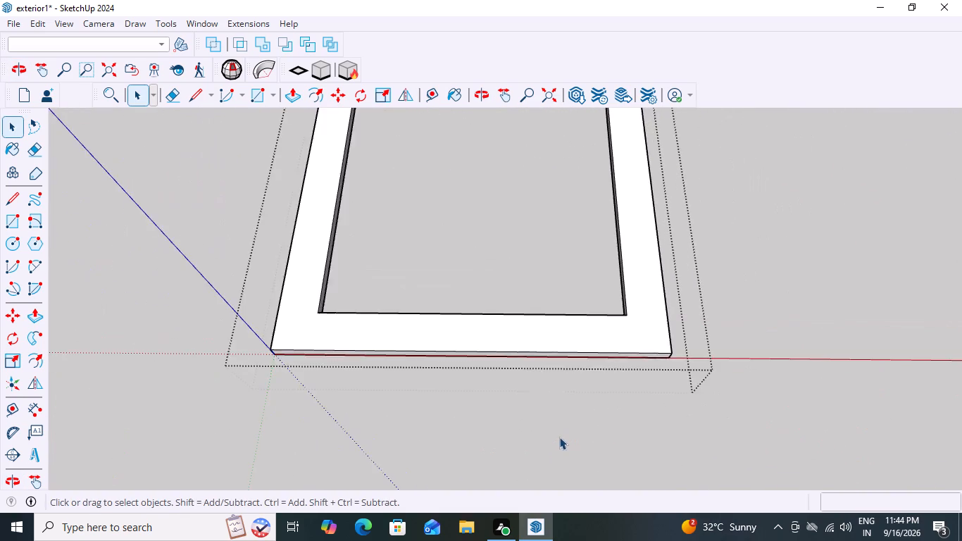
scroll(559, 437, down, 7)
scroll(389, 427, up, 7)
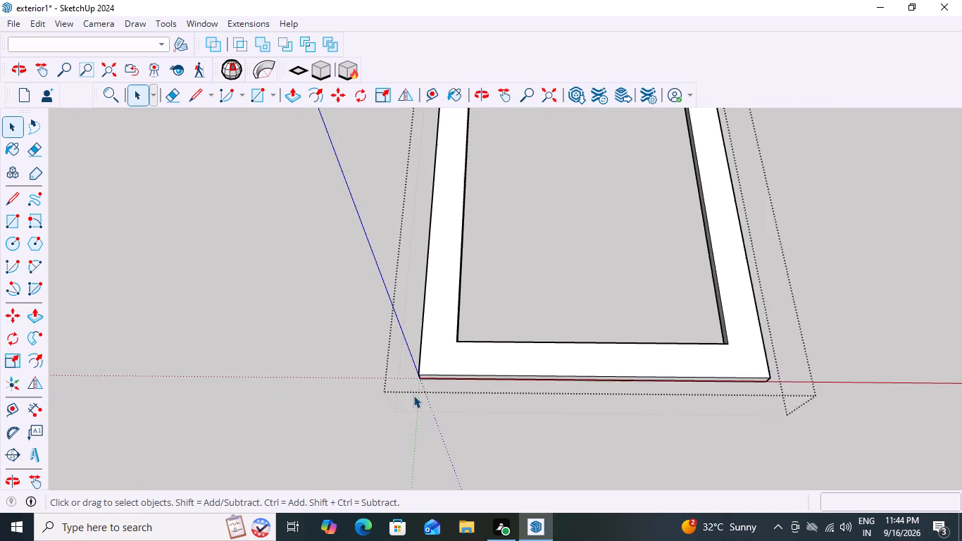
scroll(413, 395, up, 1)
middle_drag(406, 401, 468, 369)
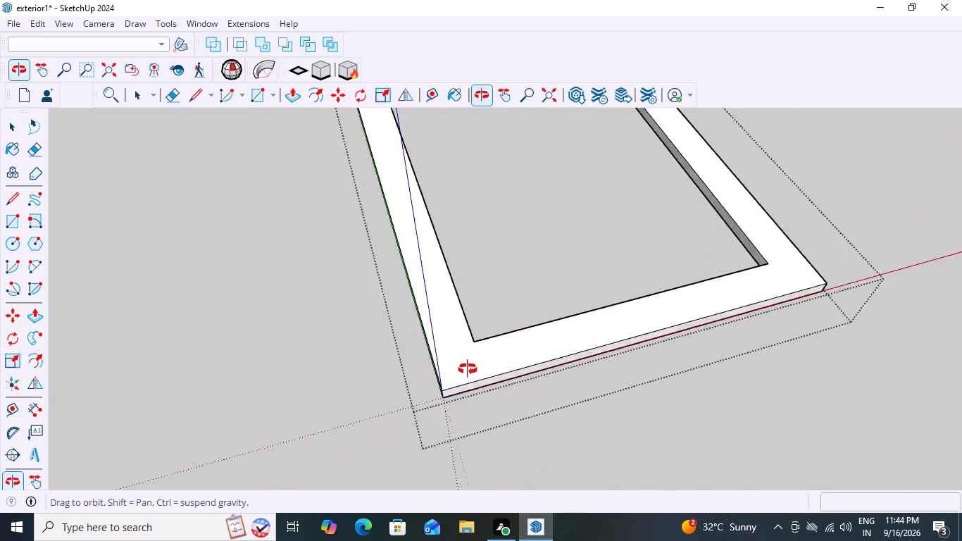
middle_drag(468, 369, 447, 409)
scroll(451, 411, down, 16)
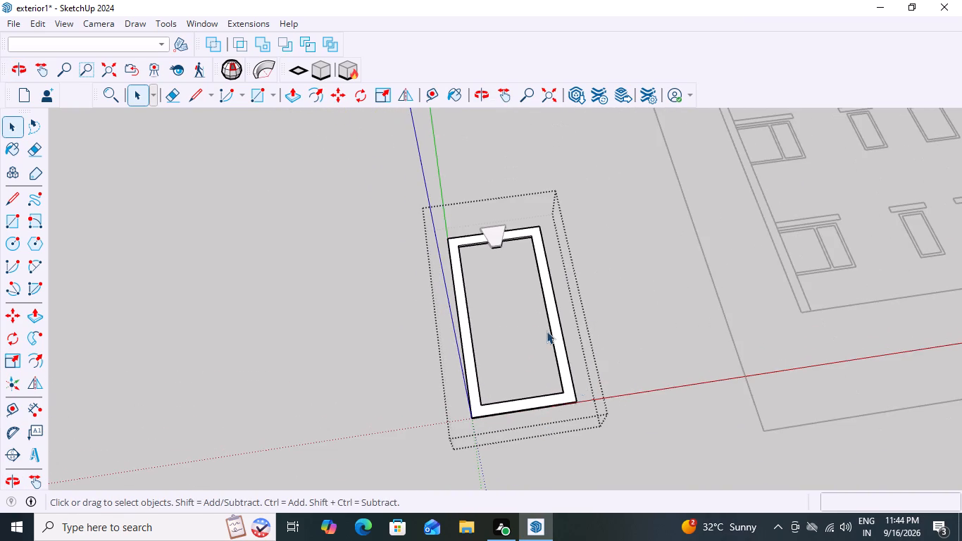
scroll(518, 282, up, 11)
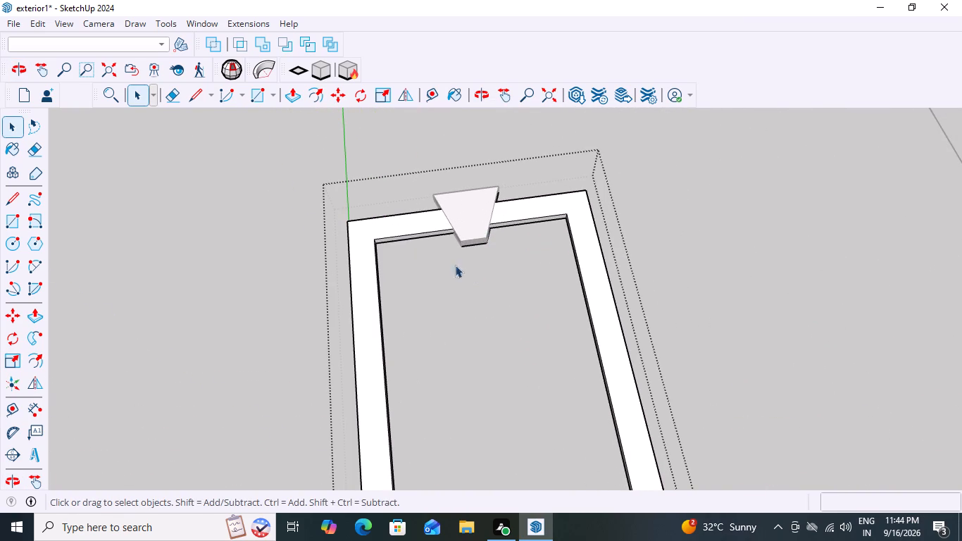
scroll(444, 261, down, 2)
scroll(562, 261, down, 3)
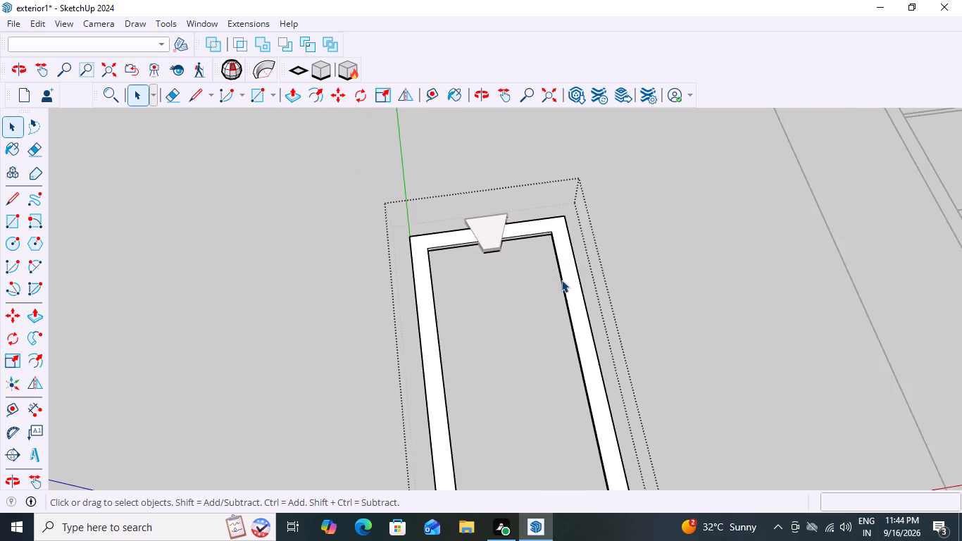
middle_drag(497, 277, 432, 200)
scroll(504, 244, up, 6)
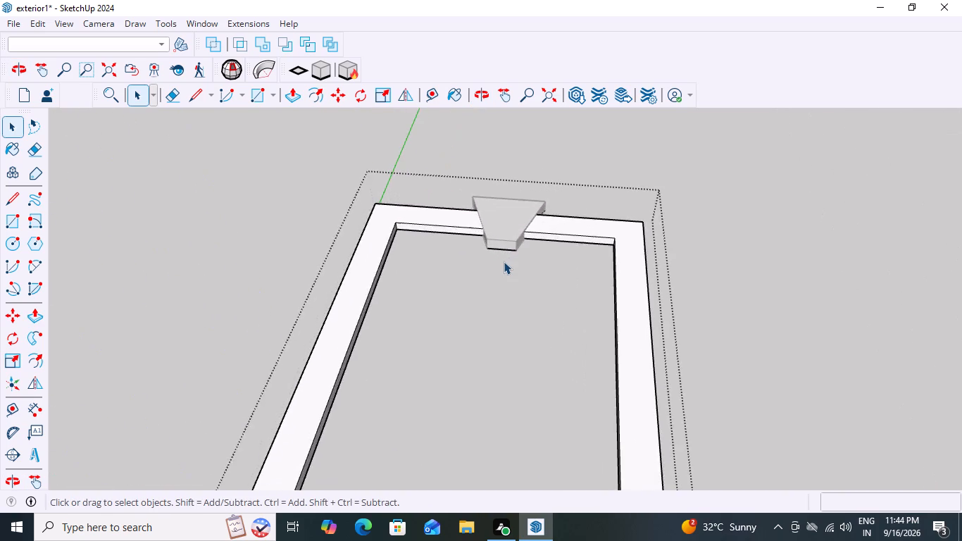
scroll(504, 261, up, 9)
key(space)
key(space)
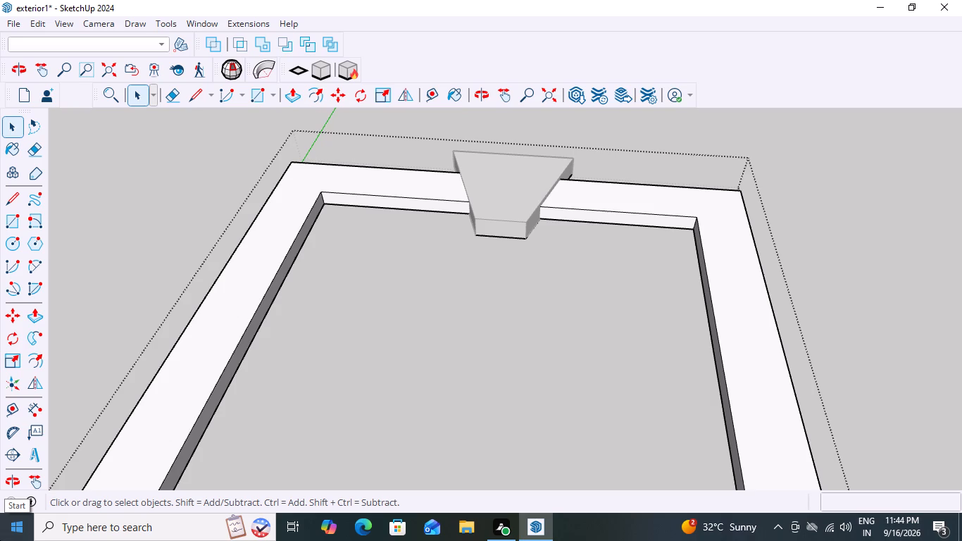
scroll(556, 292, down, 10)
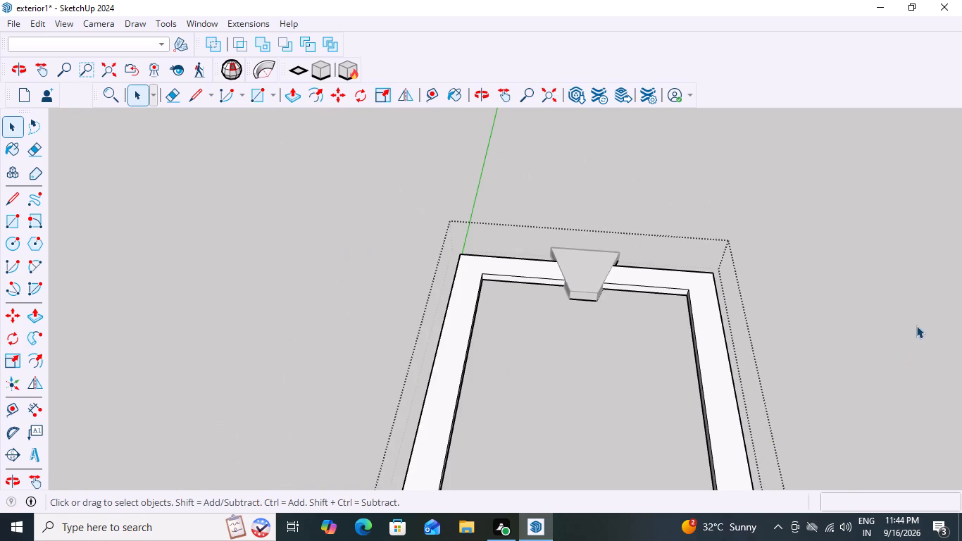
click(913, 324)
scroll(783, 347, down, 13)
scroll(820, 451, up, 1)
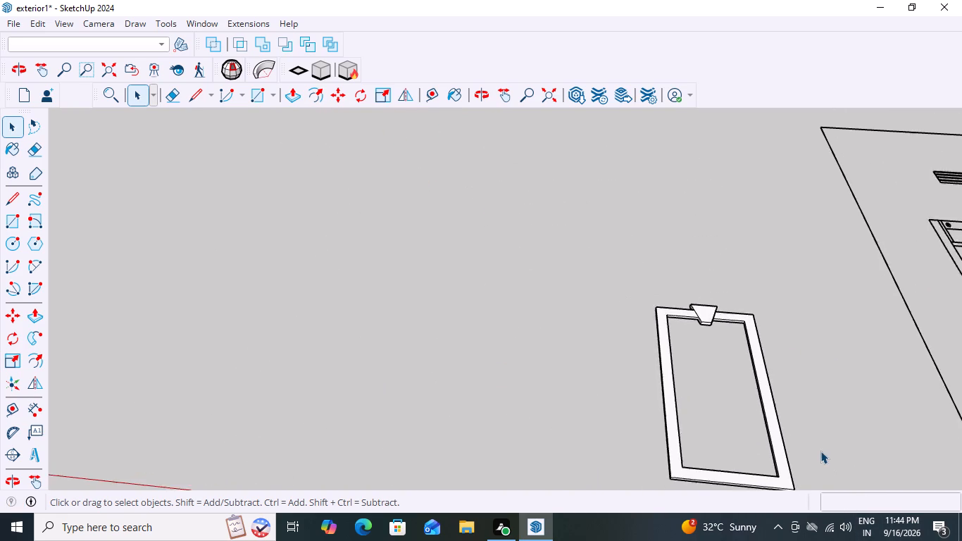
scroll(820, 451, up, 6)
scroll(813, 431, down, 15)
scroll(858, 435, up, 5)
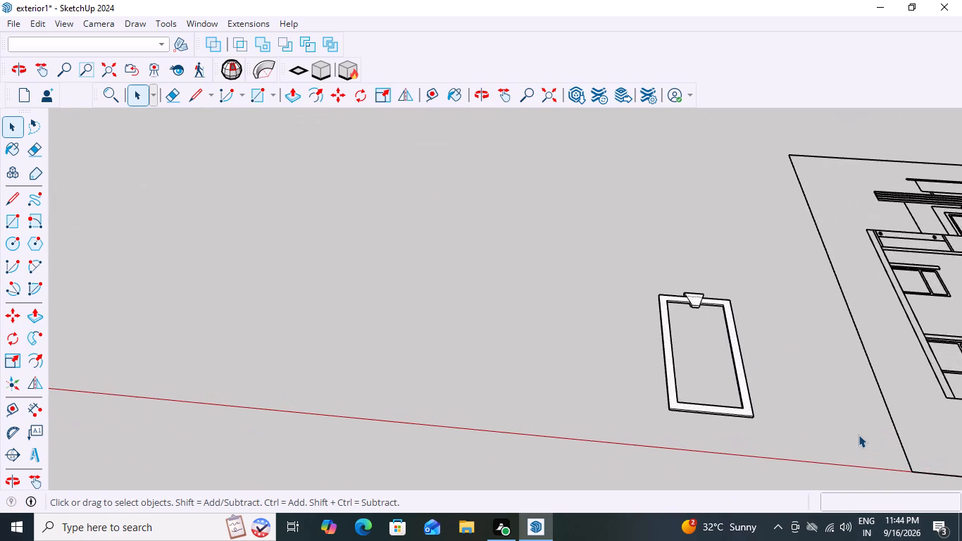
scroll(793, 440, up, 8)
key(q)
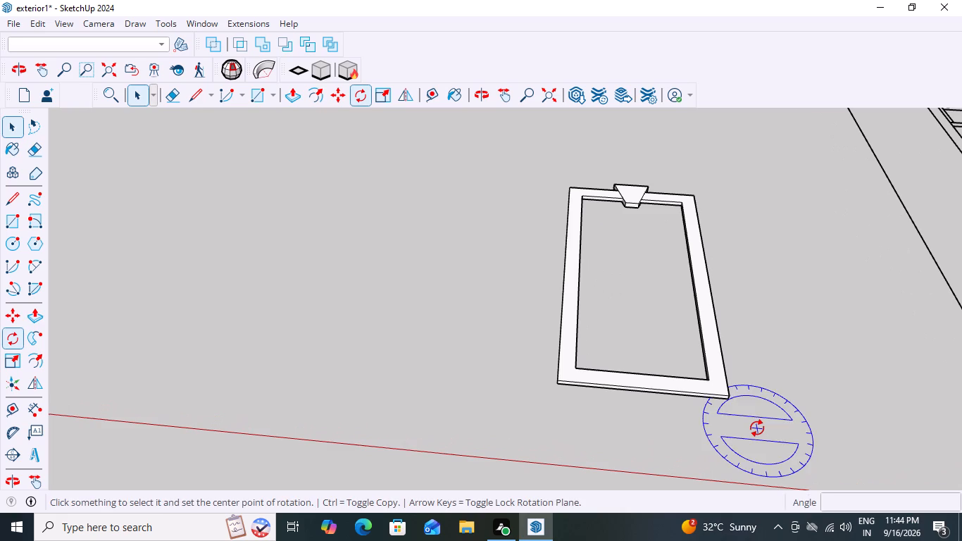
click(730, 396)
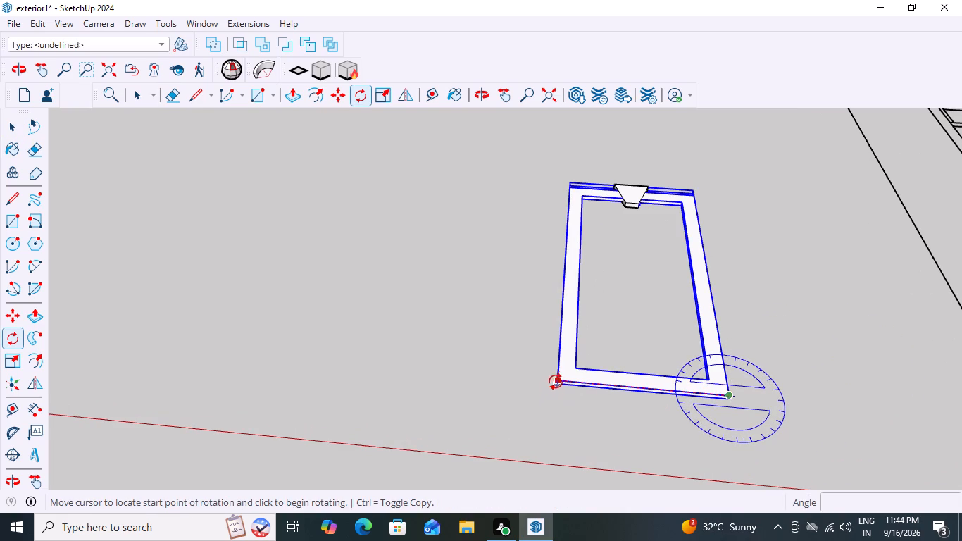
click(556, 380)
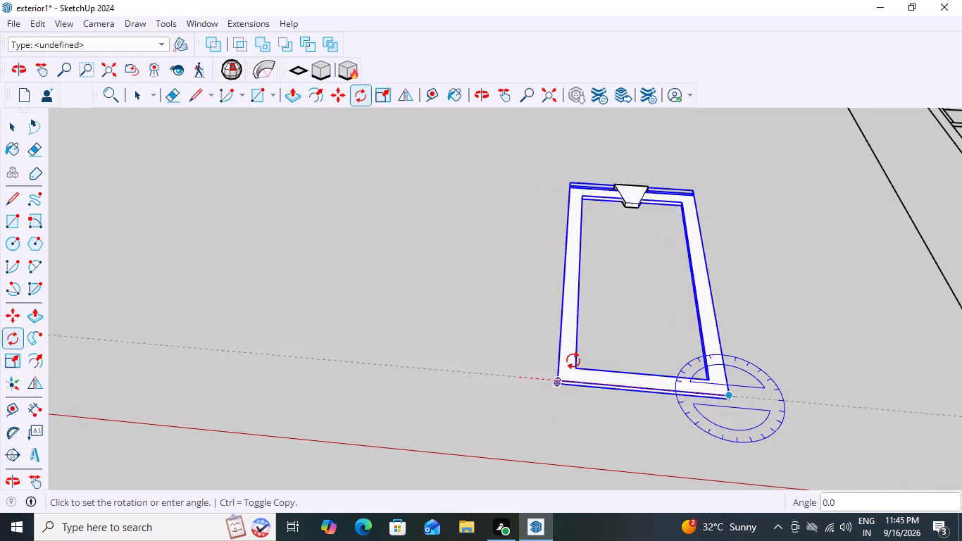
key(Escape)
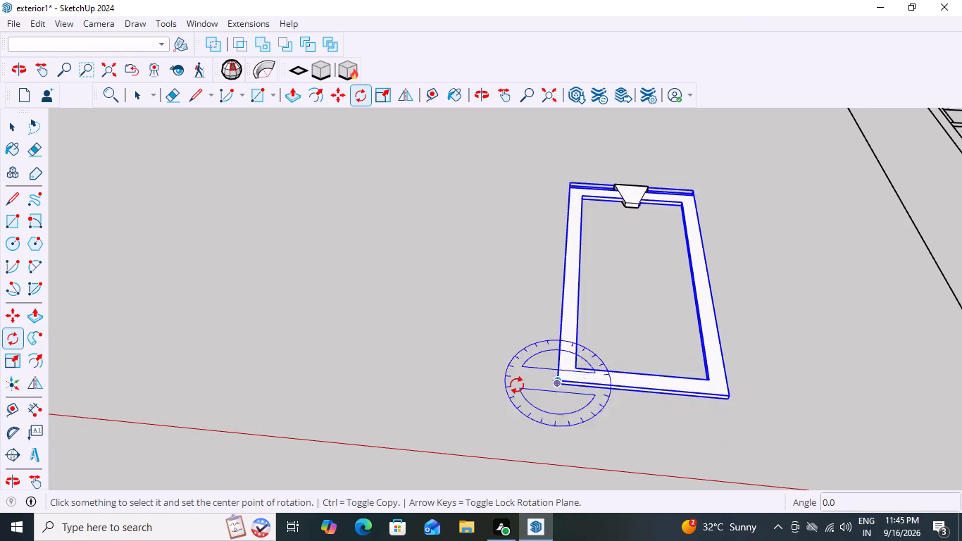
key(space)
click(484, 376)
Select the tall frame and keystone together and rotate them 90 degrees upright about the frame's bottom corner.
scroll(583, 388, down, 1)
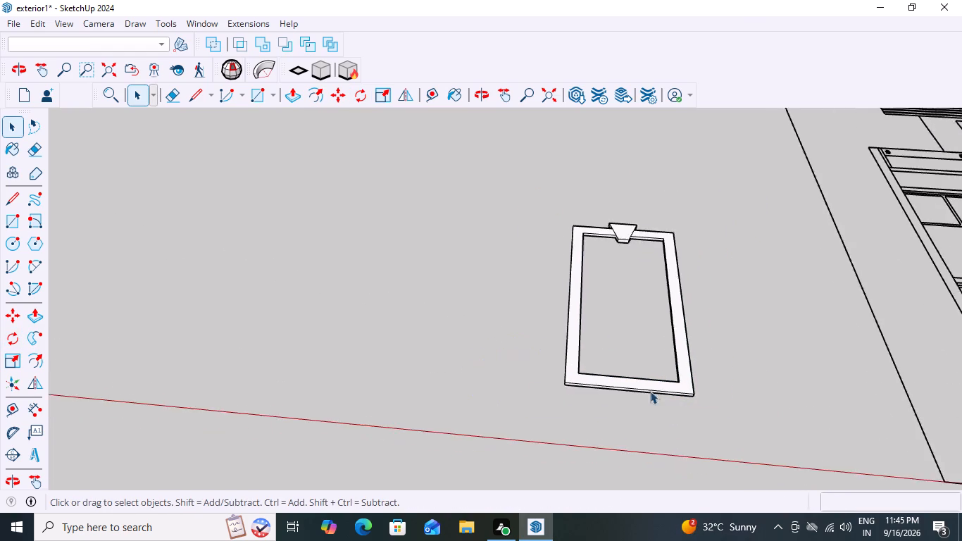
scroll(650, 391, down, 10)
scroll(816, 434, down, 5)
middle_drag(830, 440, 835, 440)
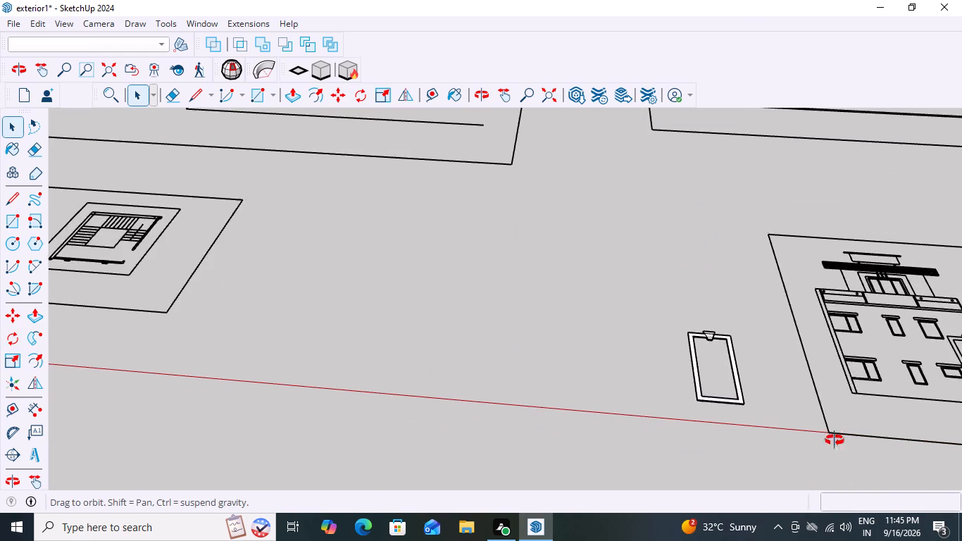
middle_drag(835, 440, 896, 428)
scroll(764, 296, up, 8)
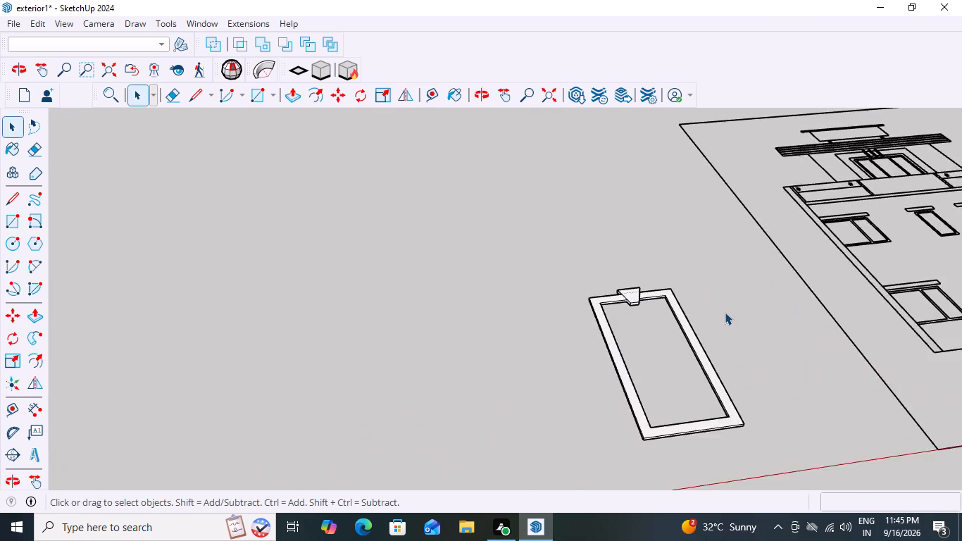
scroll(680, 303, up, 3)
click(587, 368)
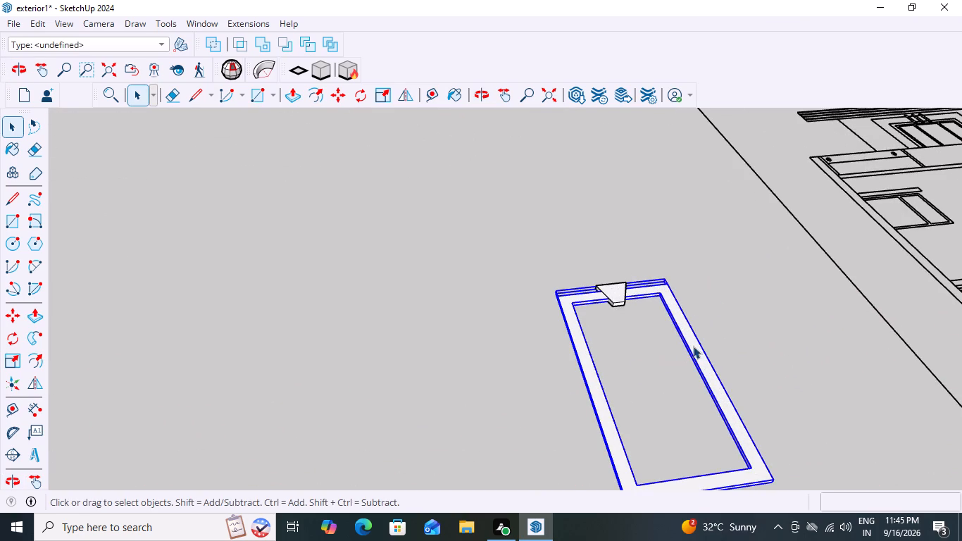
shift+click(620, 293)
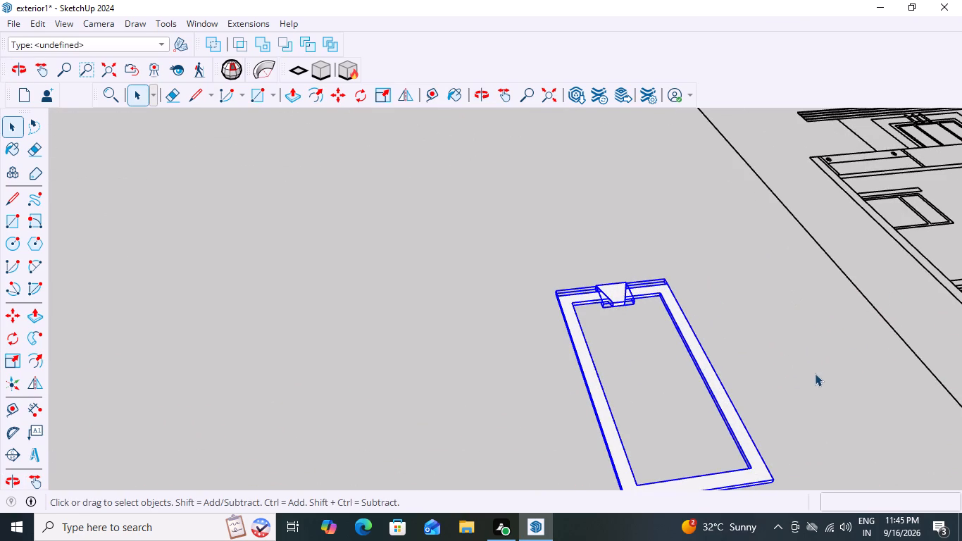
scroll(818, 368, down, 8)
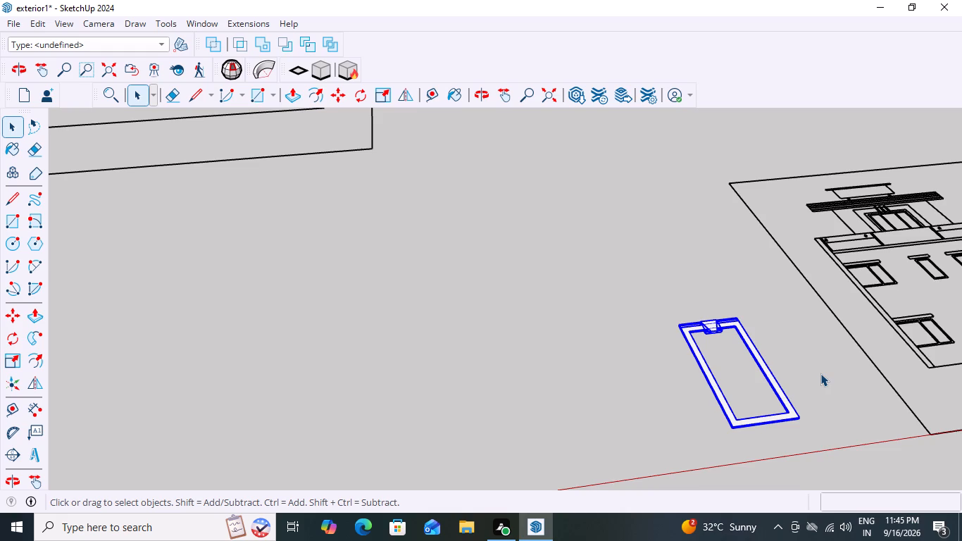
key(q)
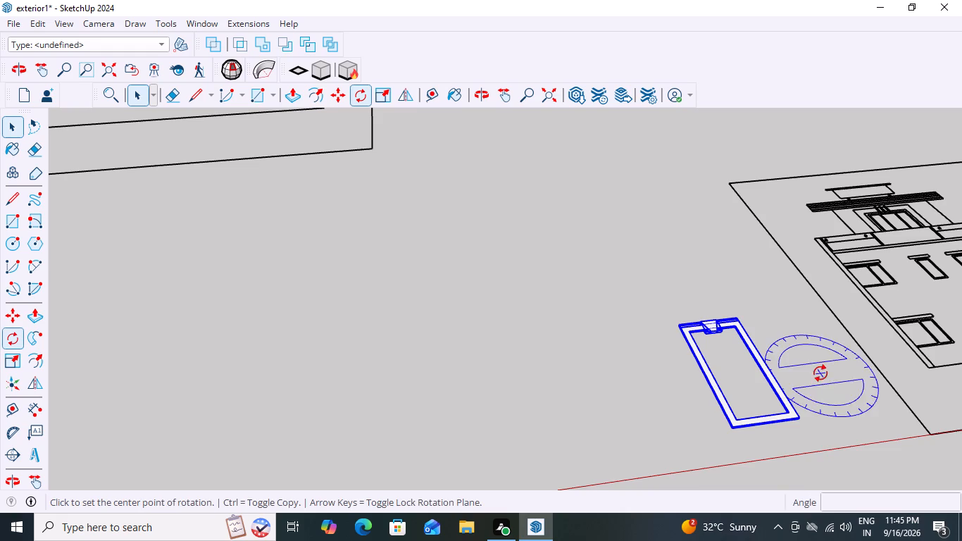
click(797, 417)
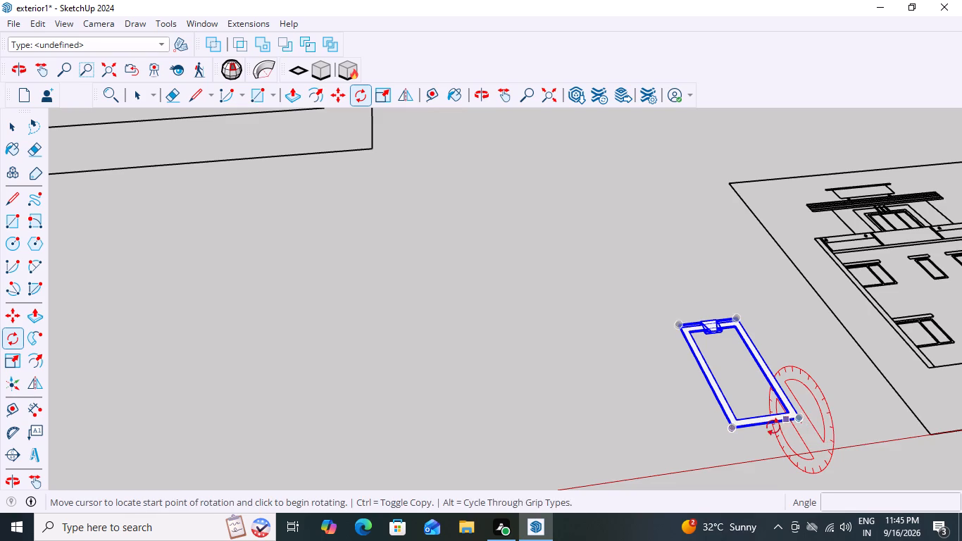
click(731, 428)
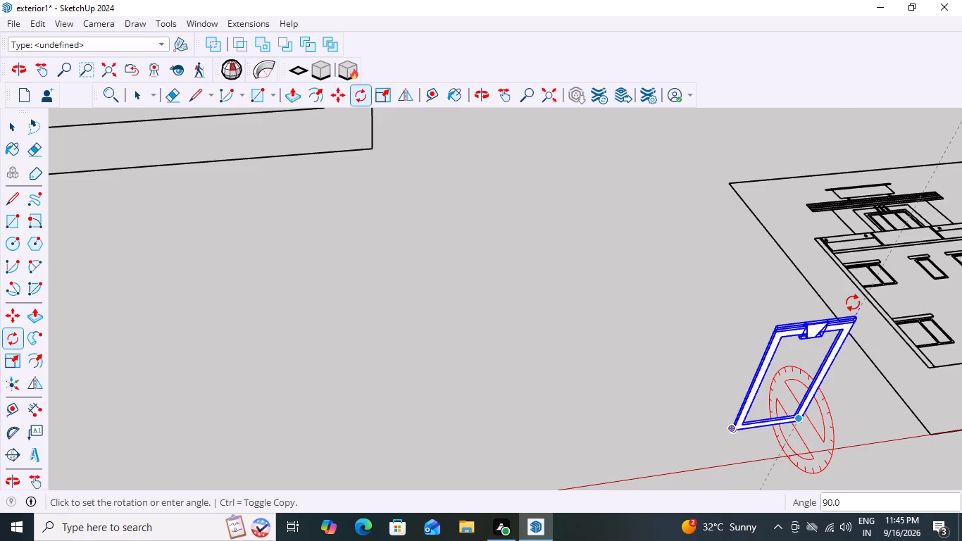
text(90)
key(Return)
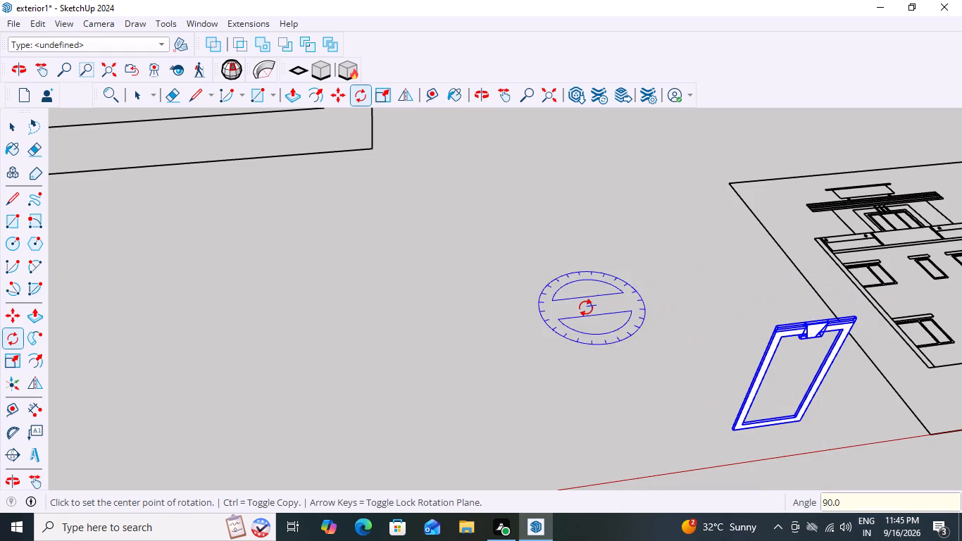
key(space)
scroll(639, 319, down, 10)
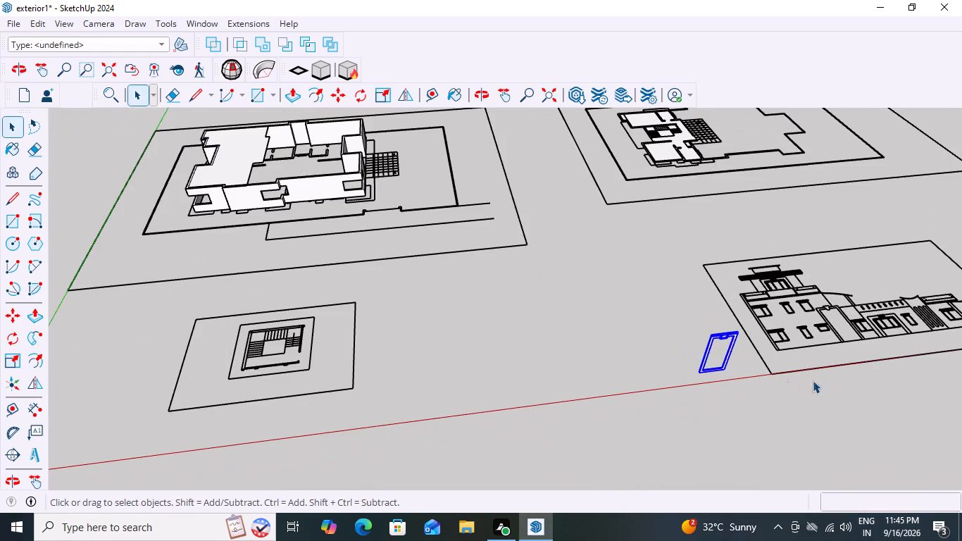
Examine the upright tall frame from several sides against the elevation drawing and the house model.
scroll(774, 380, up, 8)
middle_drag(775, 371, 692, 374)
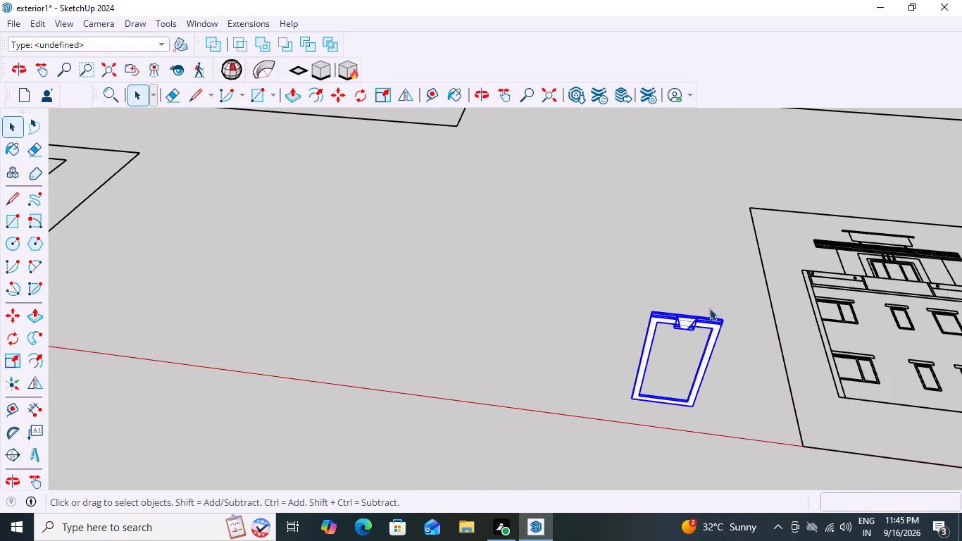
scroll(726, 336, down, 4)
scroll(711, 440, up, 3)
middle_drag(885, 323, 897, 299)
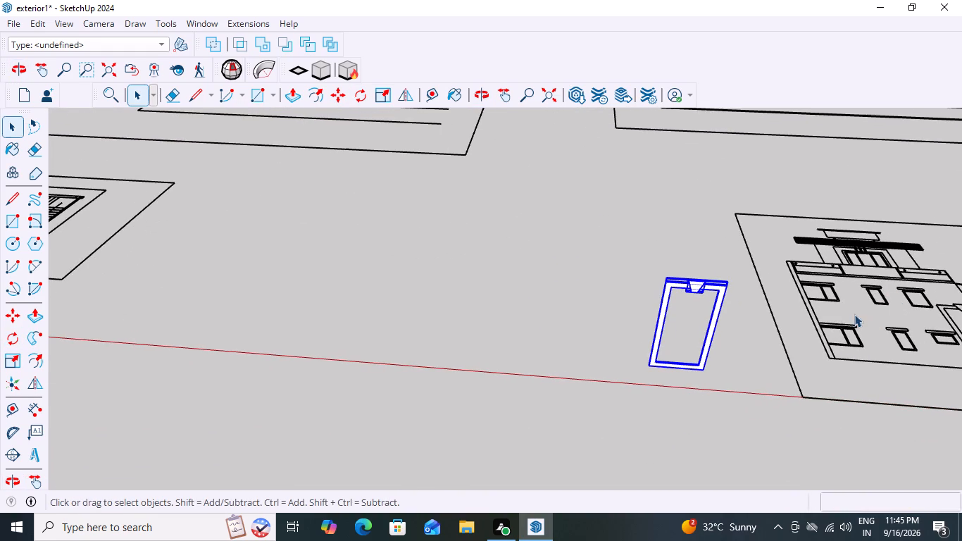
middle_drag(749, 359, 855, 297)
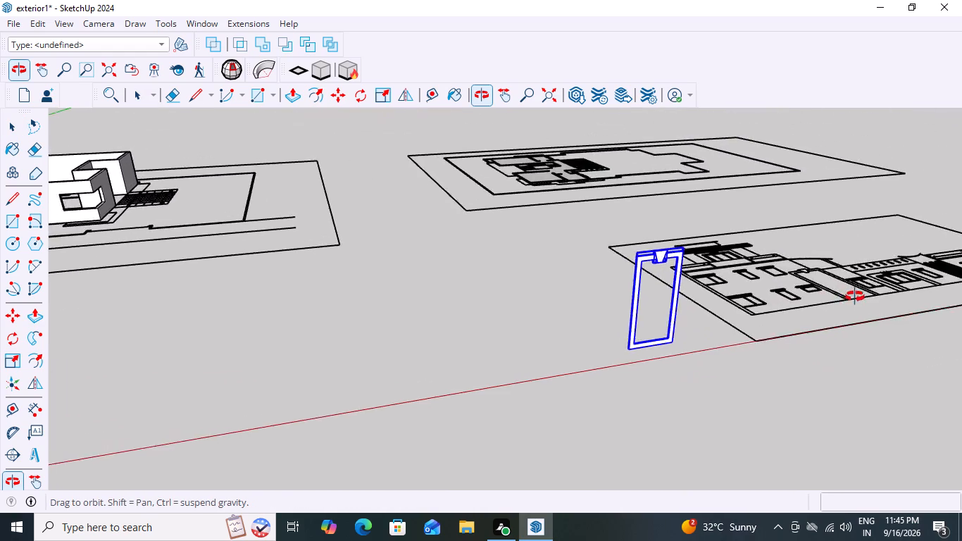
middle_drag(855, 297, 782, 293)
scroll(692, 290, up, 2)
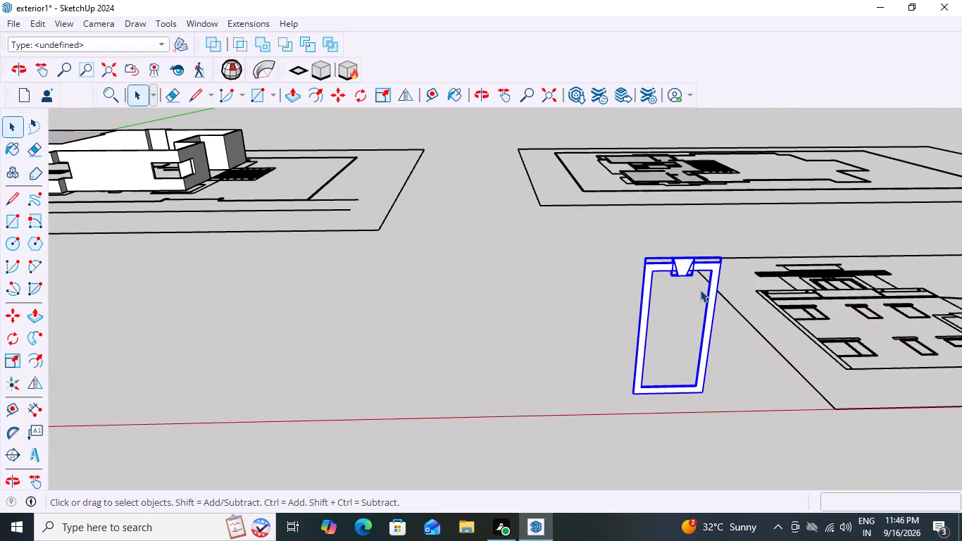
scroll(700, 290, down, 6)
scroll(673, 359, up, 2)
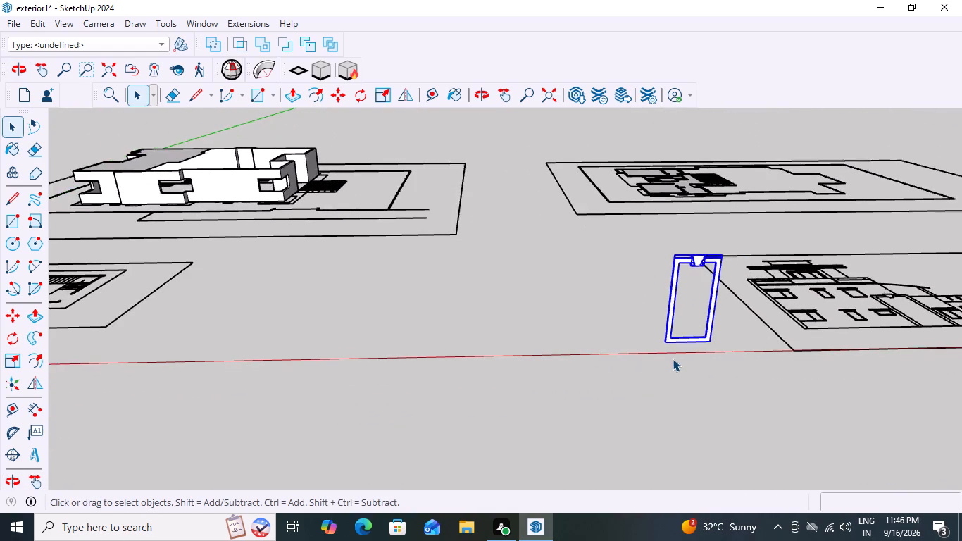
Rotate the selected tall frame and keystone 90 degrees in plan about the frame's bottom corner nearest the elevation drawing.
scroll(673, 359, up, 6)
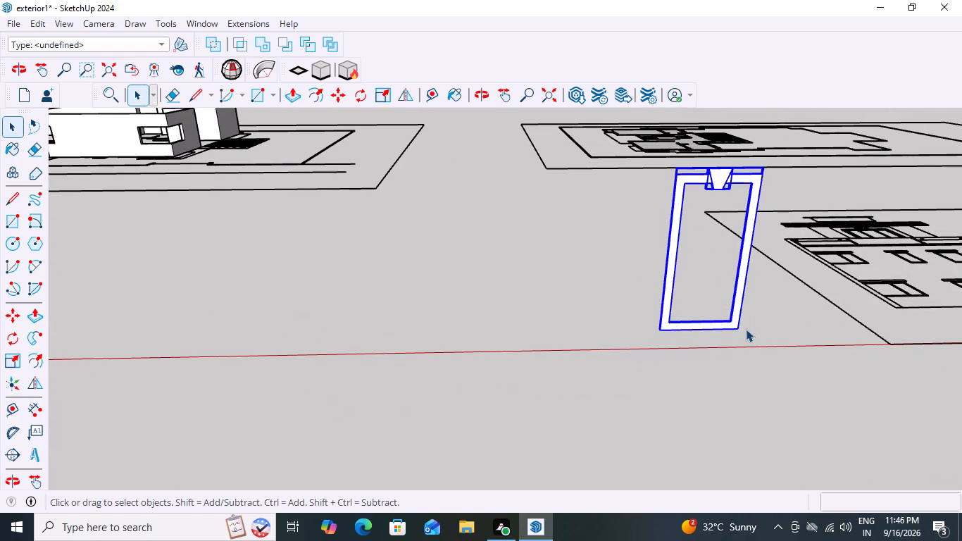
key(q)
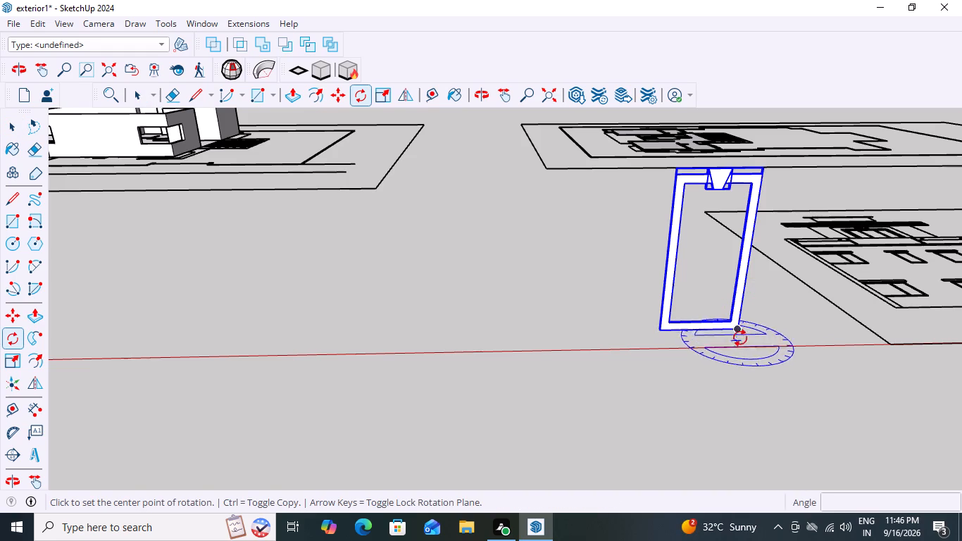
click(742, 339)
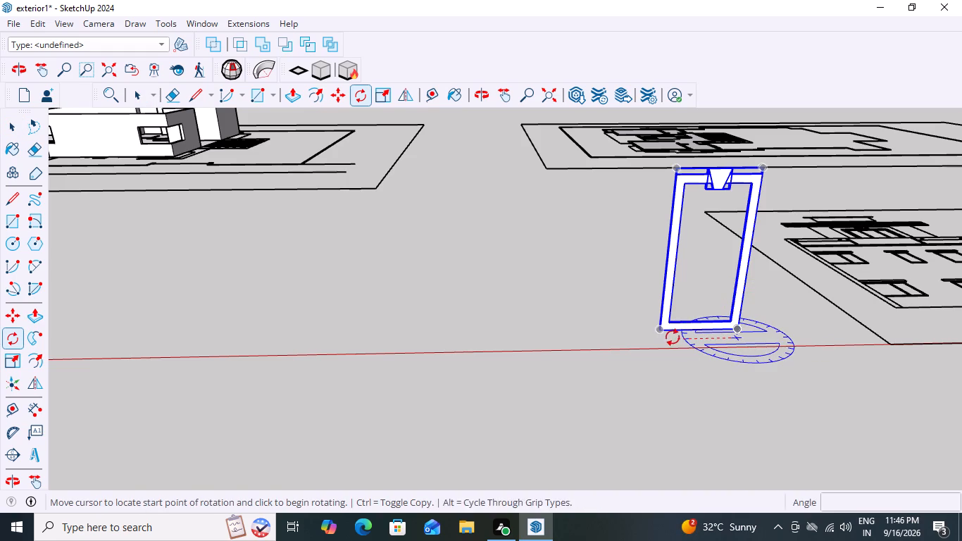
click(665, 334)
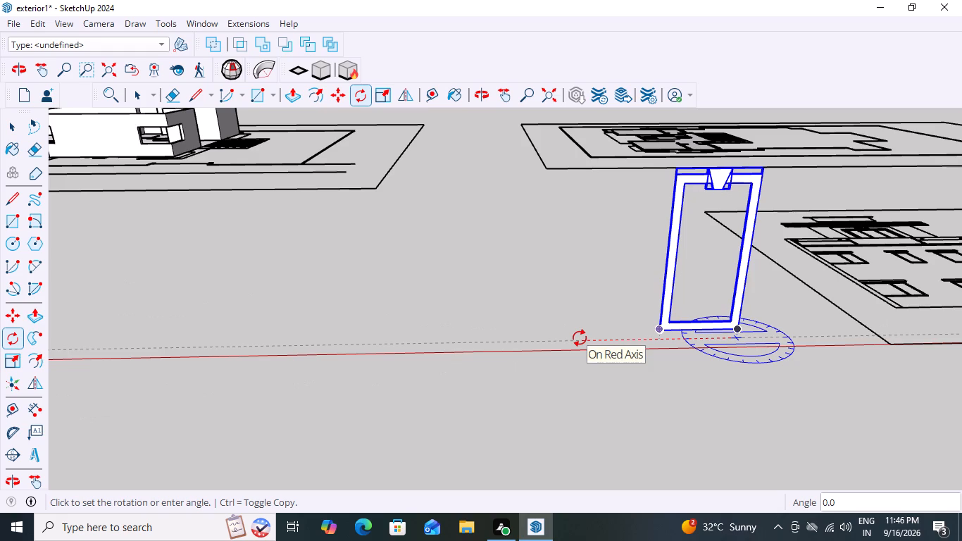
key(9)
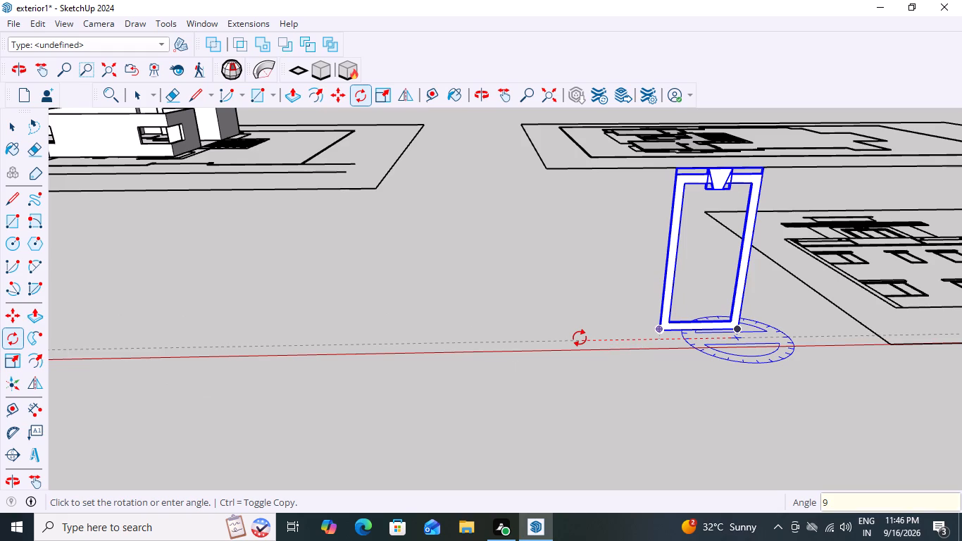
key(0)
key(Return)
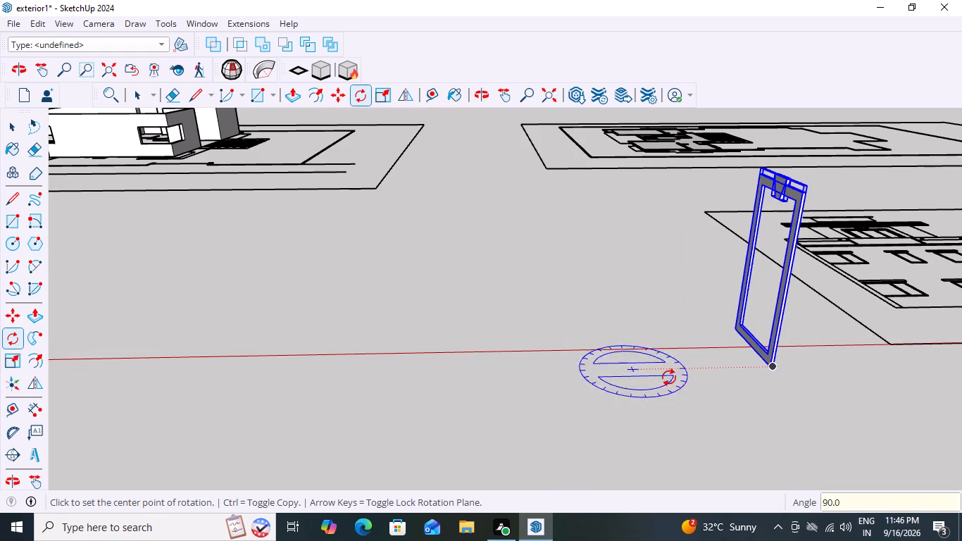
Rotate the frame and keystone another 90 degrees in plan about the frame's front bottom corner, bringing it parallel to the red axis.
scroll(764, 411, down, 7)
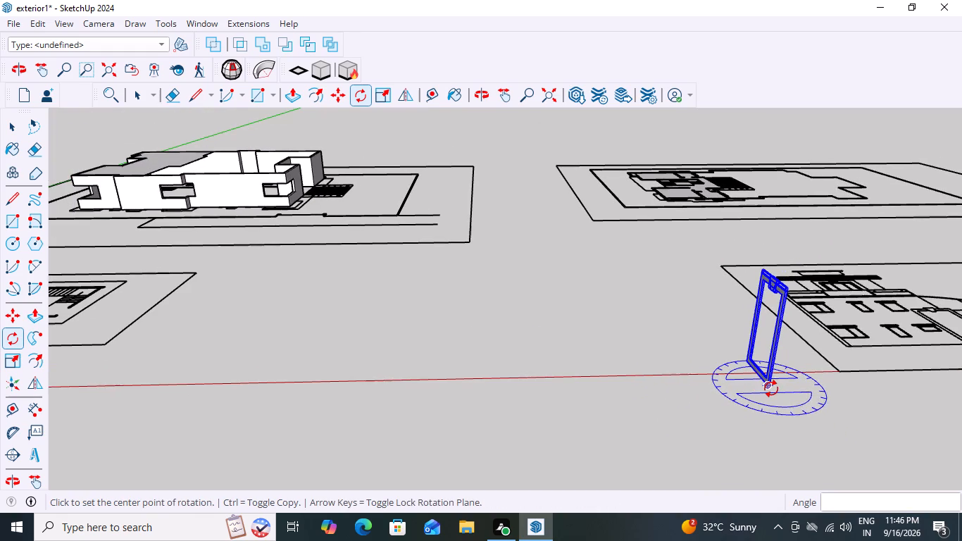
click(771, 389)
click(746, 359)
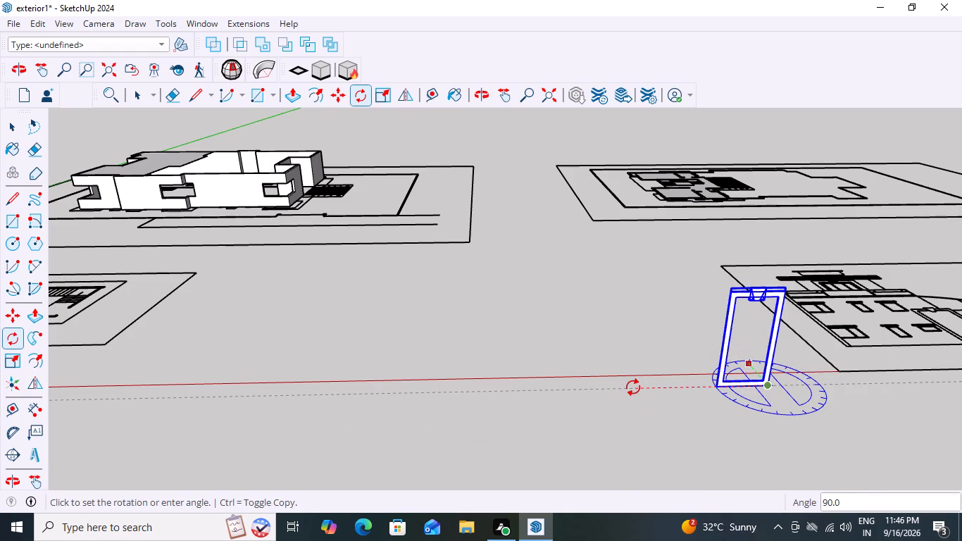
text(90)
key(Return)
key(space)
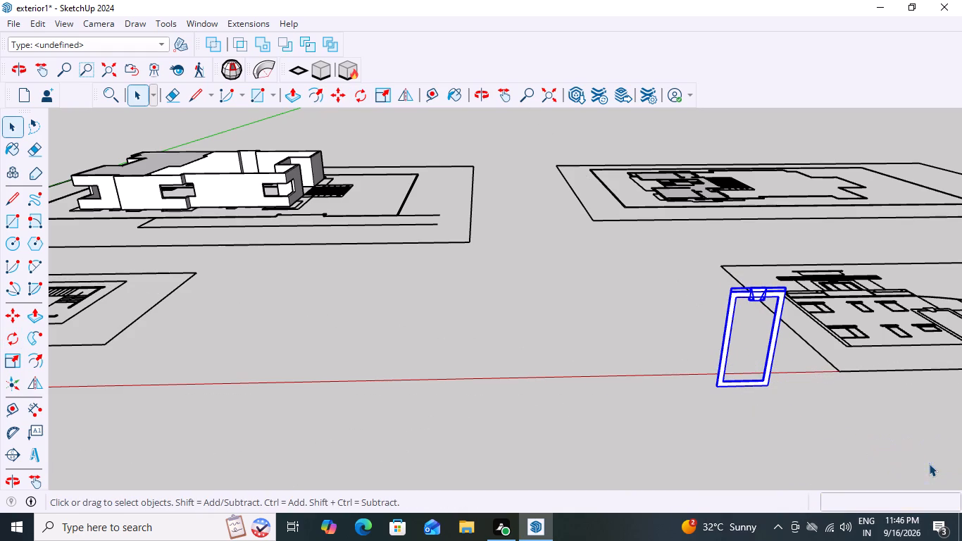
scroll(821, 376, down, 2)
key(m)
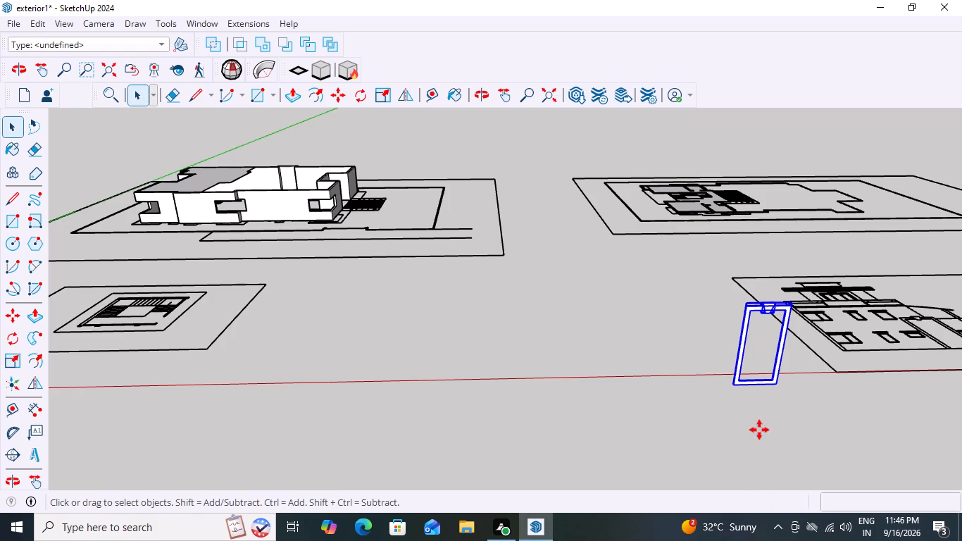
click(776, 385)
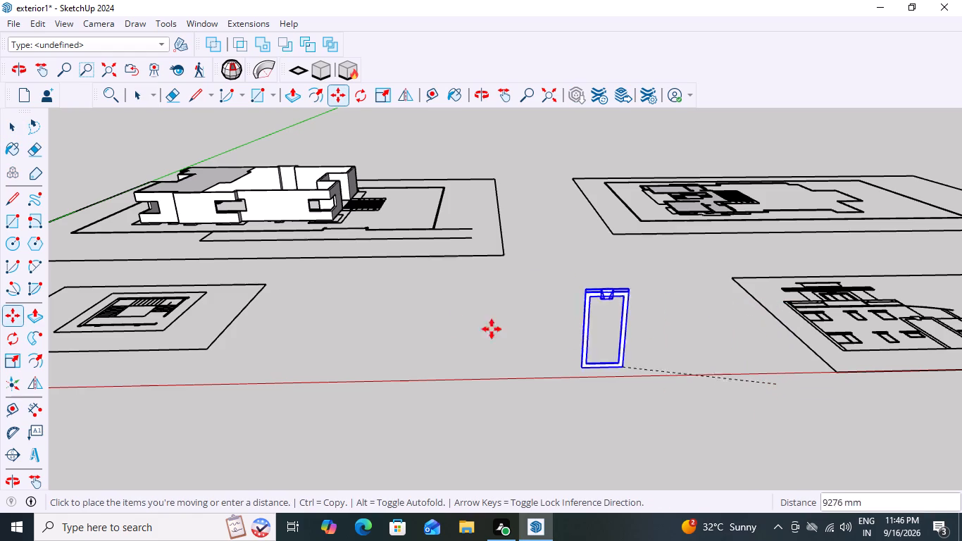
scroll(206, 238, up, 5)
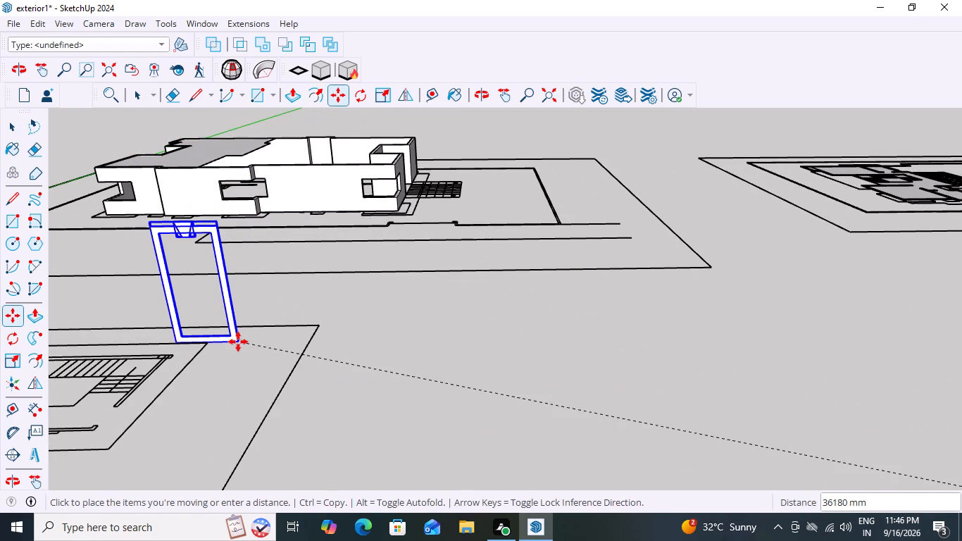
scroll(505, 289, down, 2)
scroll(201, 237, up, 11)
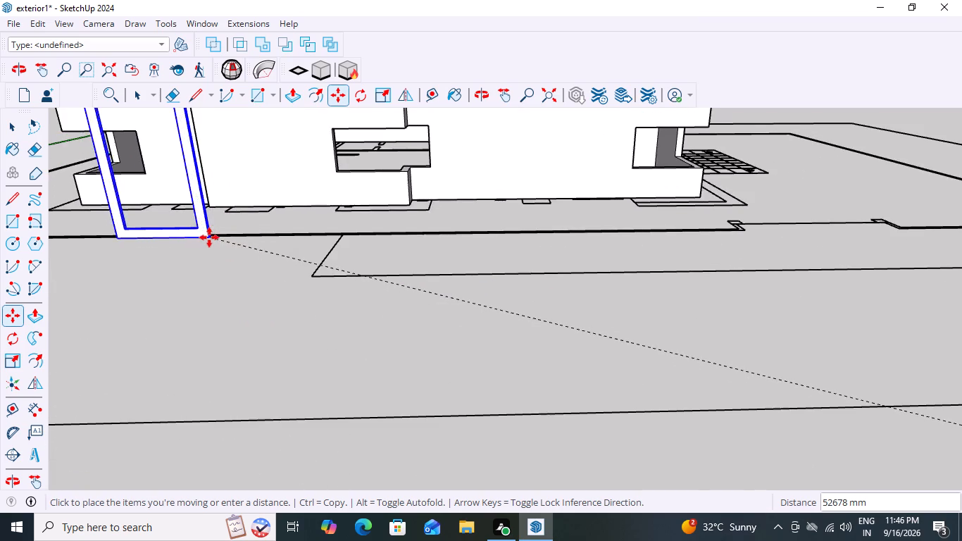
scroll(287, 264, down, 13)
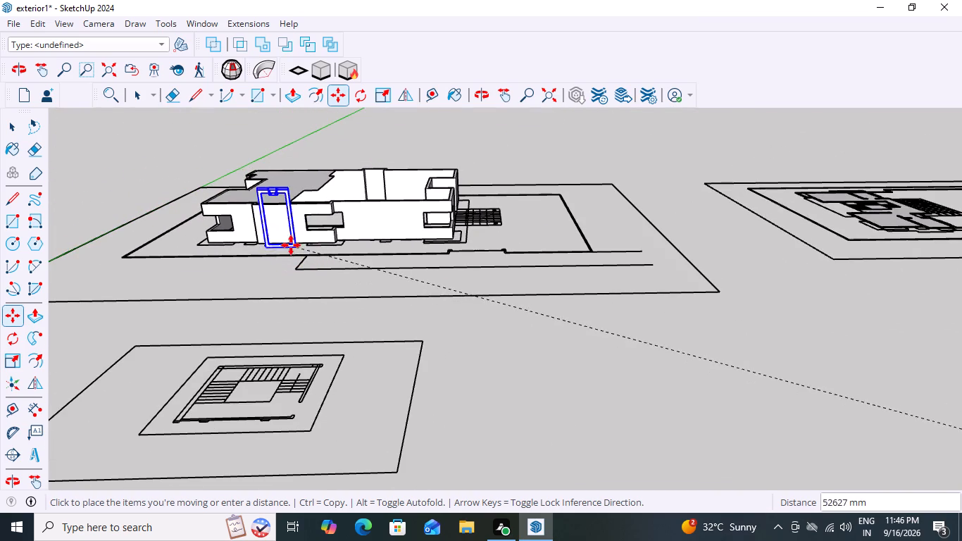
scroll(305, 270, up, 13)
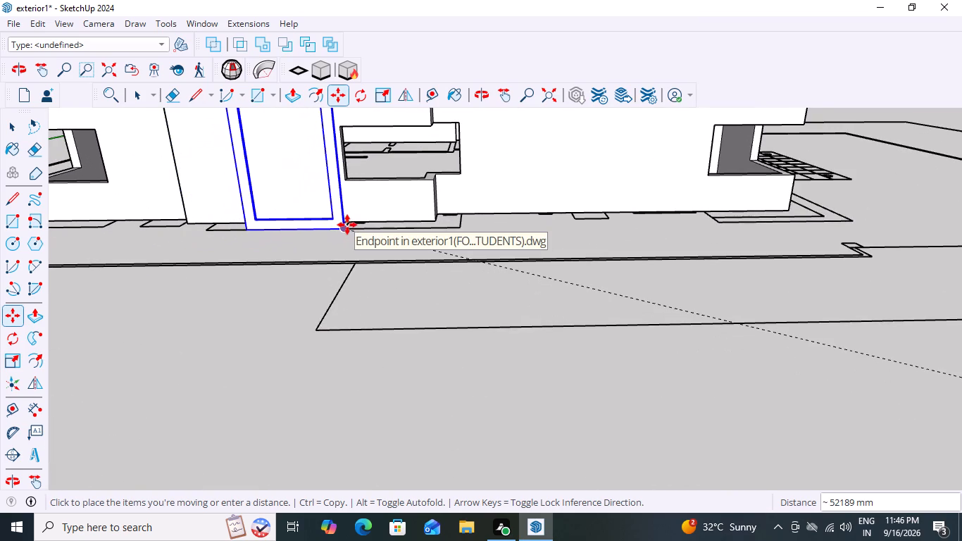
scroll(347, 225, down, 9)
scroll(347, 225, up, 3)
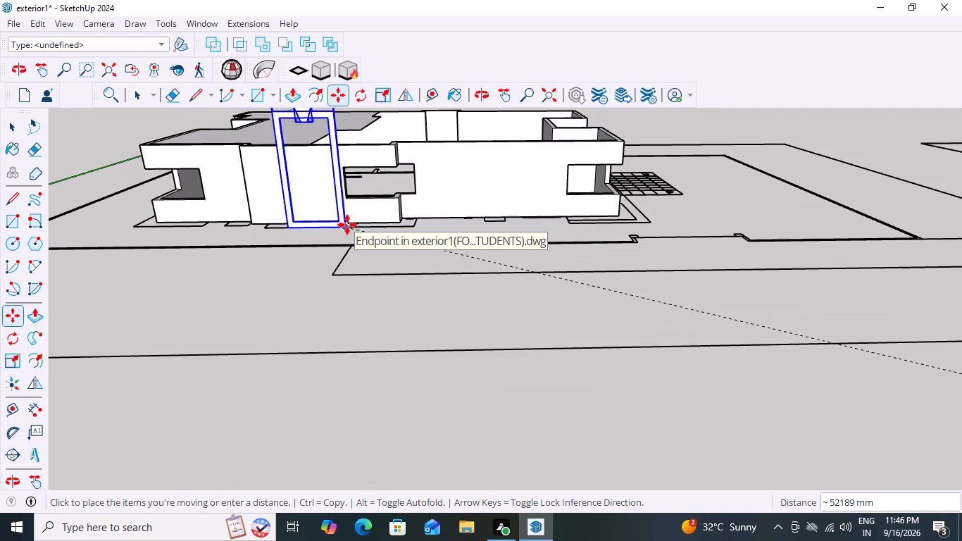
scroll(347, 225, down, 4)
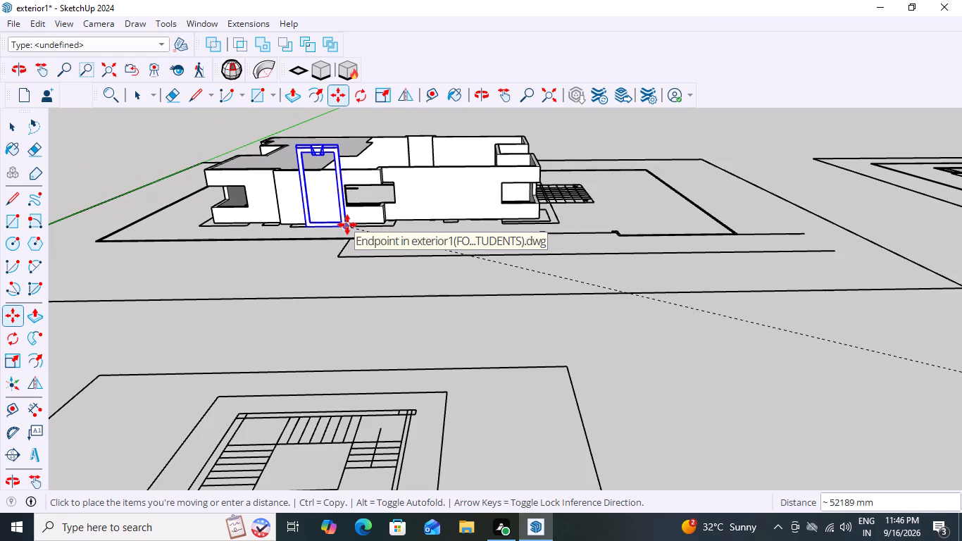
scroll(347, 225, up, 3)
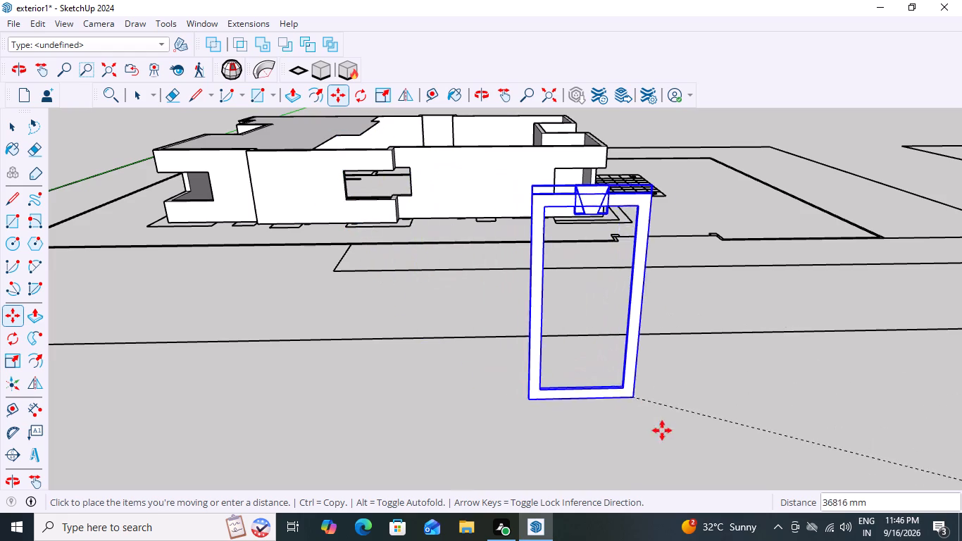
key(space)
Examine the house model's front facade and its openings in relation to the upright frame and the elevation drawing.
scroll(677, 444, down, 10)
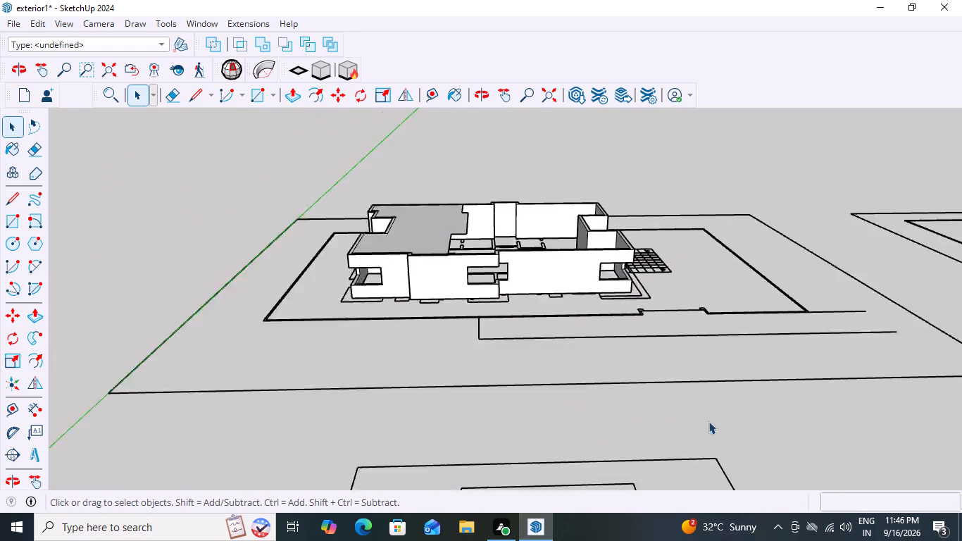
scroll(708, 421, down, 20)
scroll(708, 421, down, 9)
scroll(961, 445, up, 7)
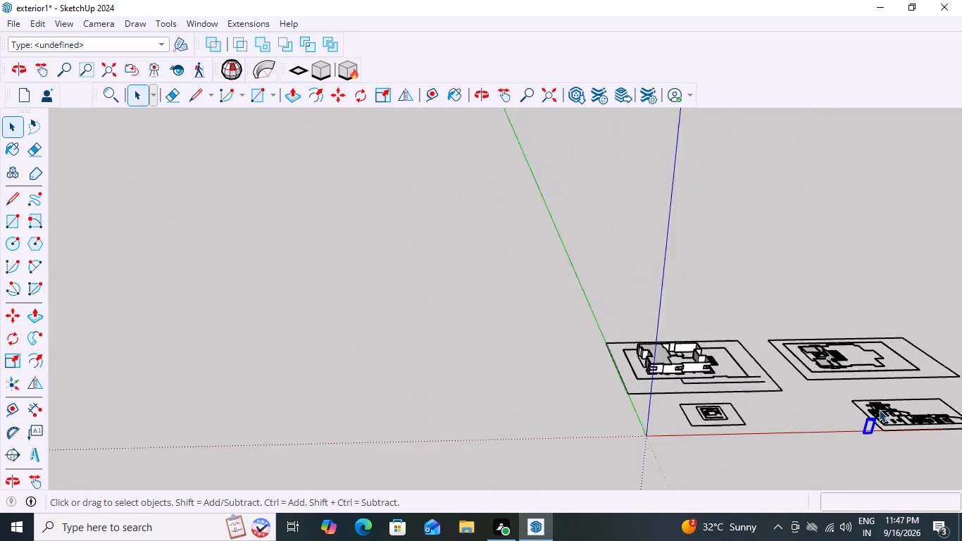
scroll(879, 409, up, 18)
scroll(911, 439, up, 4)
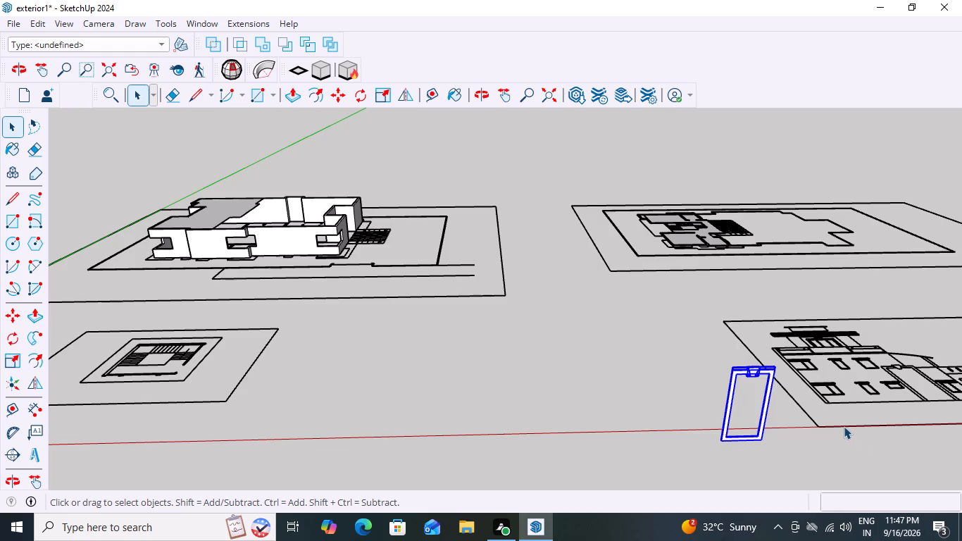
scroll(841, 416, down, 6)
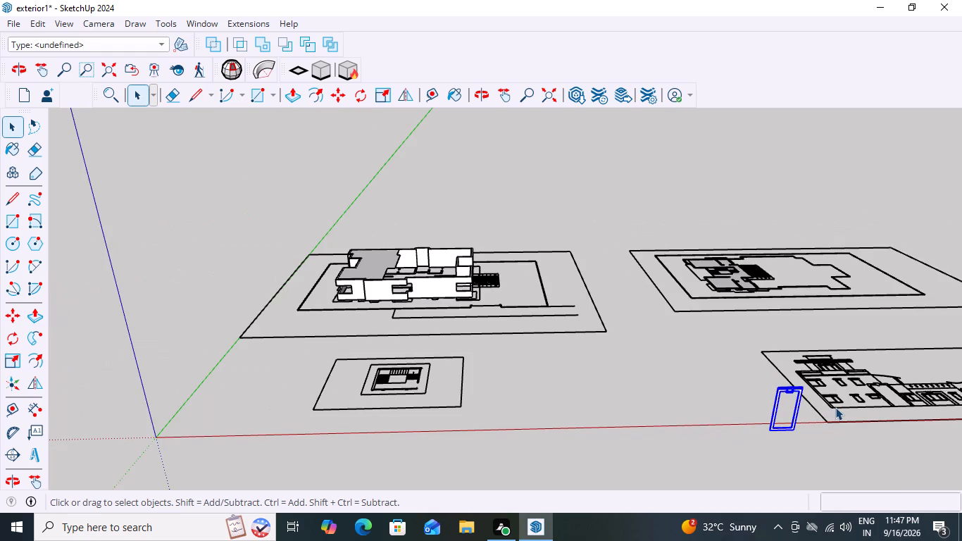
scroll(333, 246, up, 2)
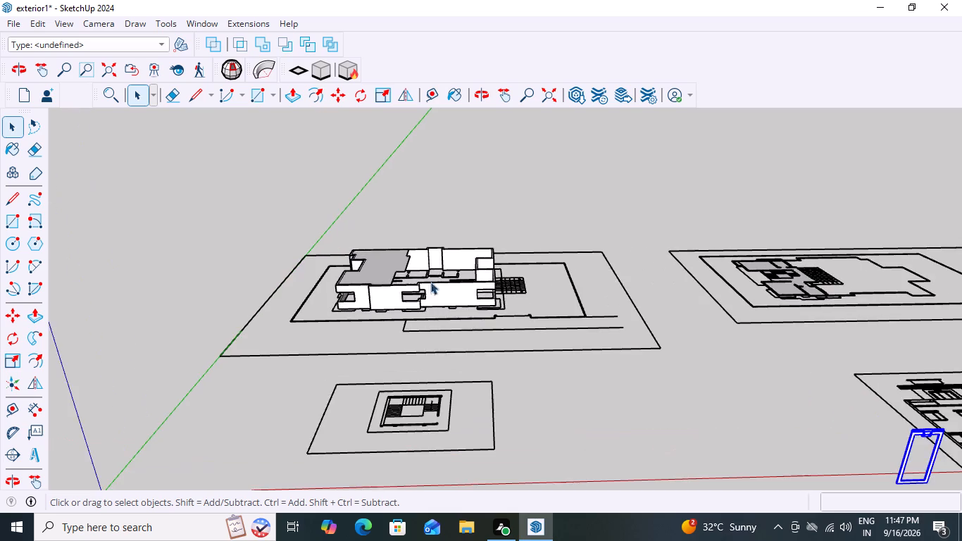
scroll(576, 330, up, 3)
scroll(480, 295, up, 4)
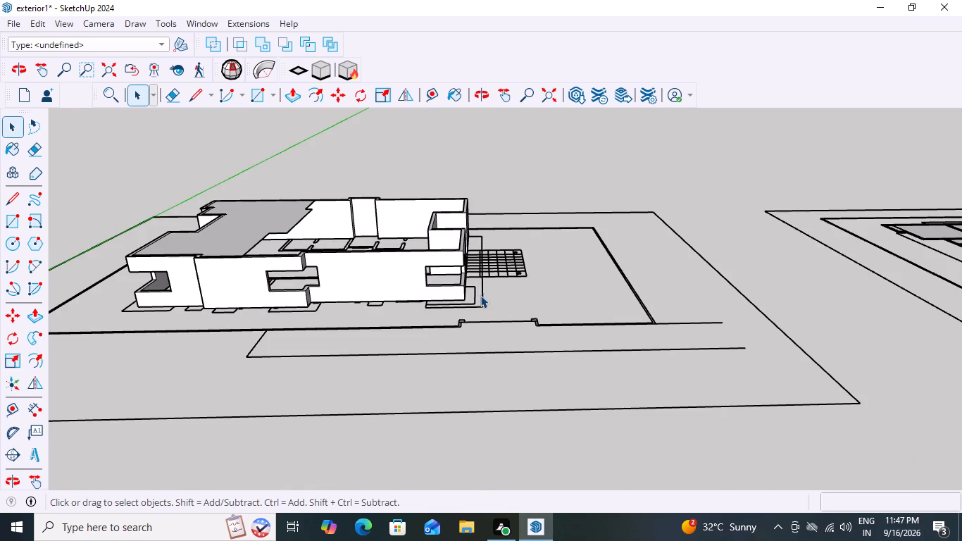
scroll(489, 298, down, 9)
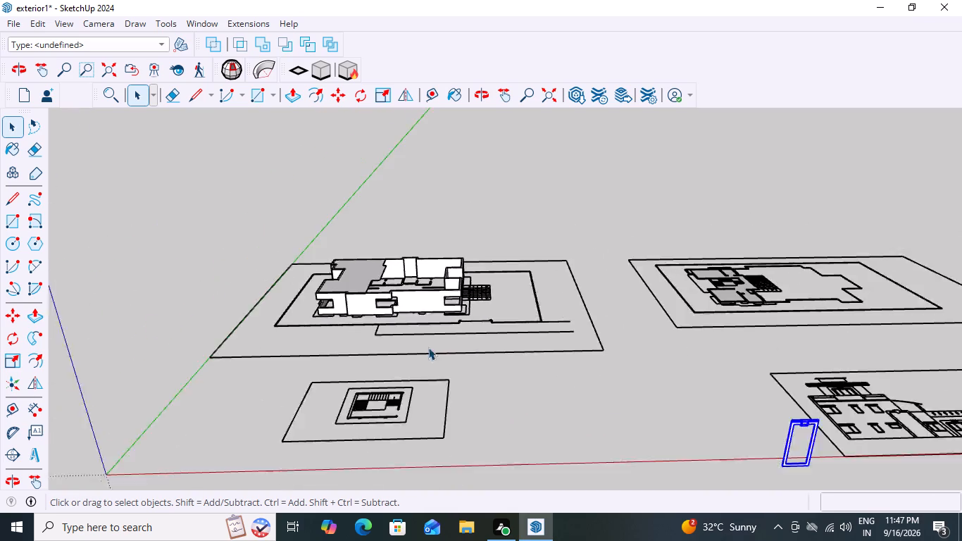
scroll(428, 347, down, 14)
scroll(698, 372, up, 8)
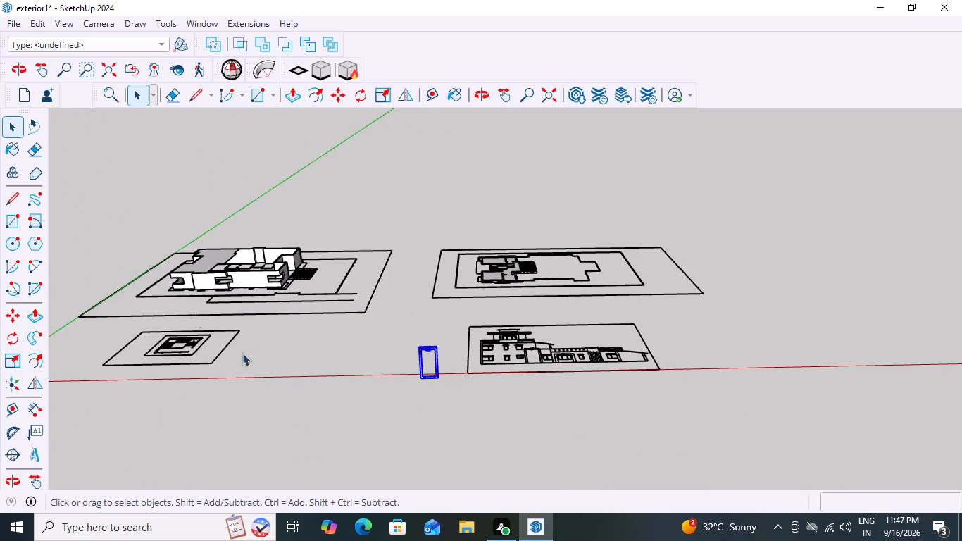
scroll(164, 296, up, 8)
scroll(294, 287, up, 7)
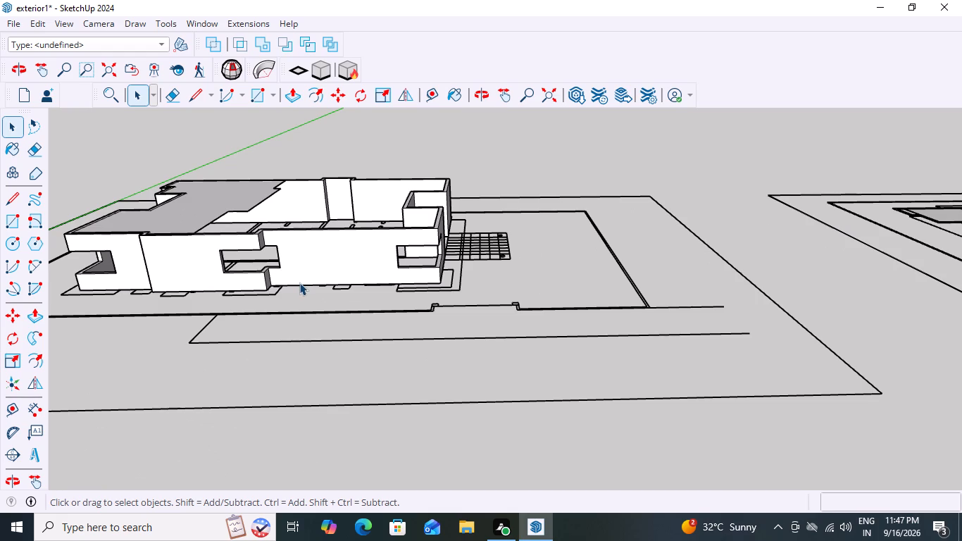
scroll(299, 282, down, 10)
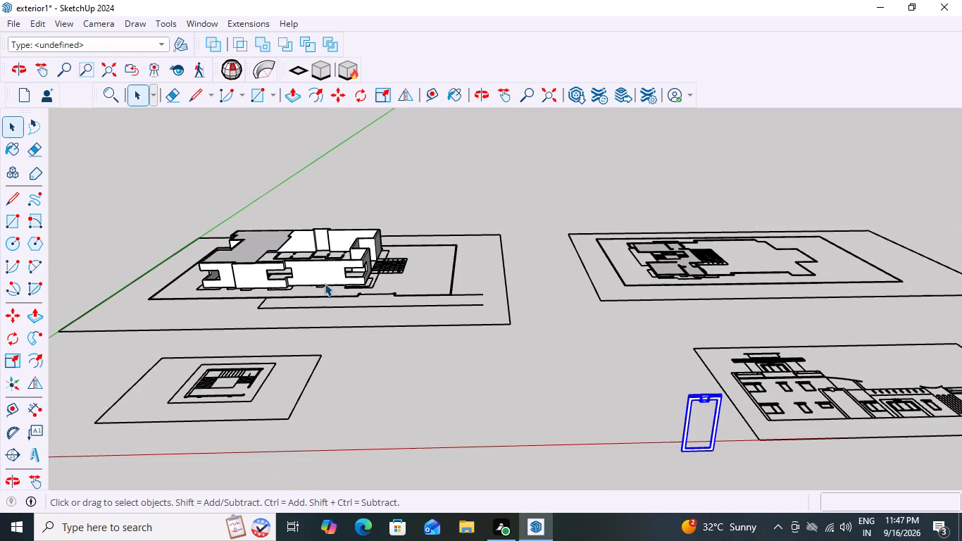
scroll(208, 283, up, 9)
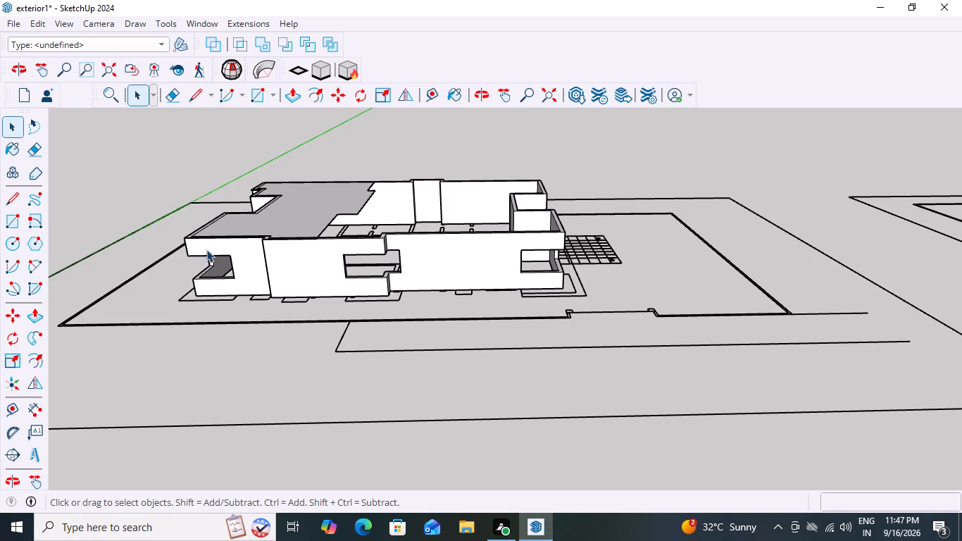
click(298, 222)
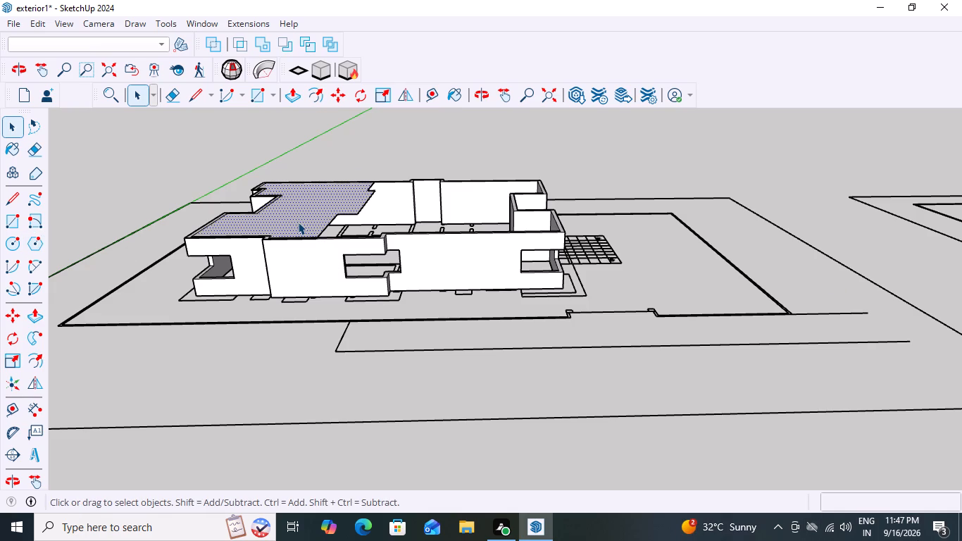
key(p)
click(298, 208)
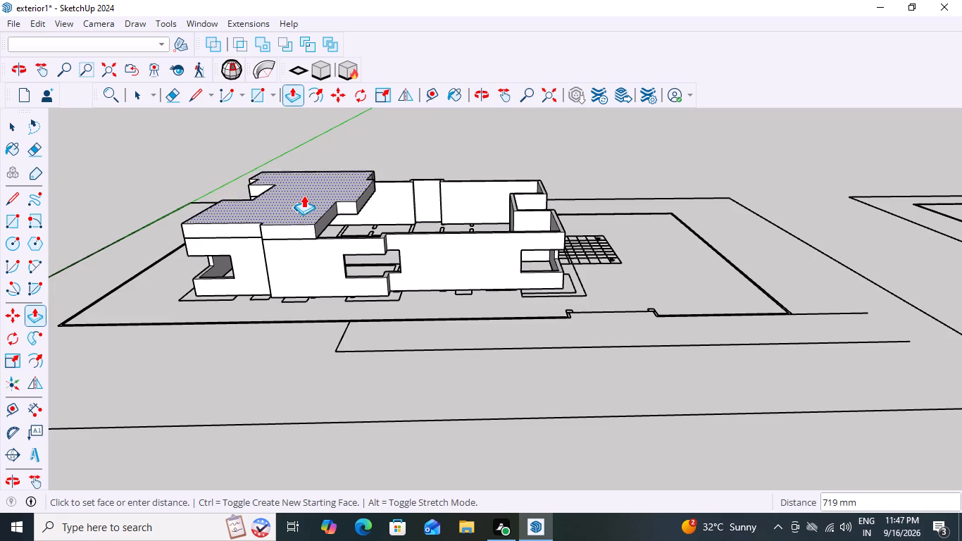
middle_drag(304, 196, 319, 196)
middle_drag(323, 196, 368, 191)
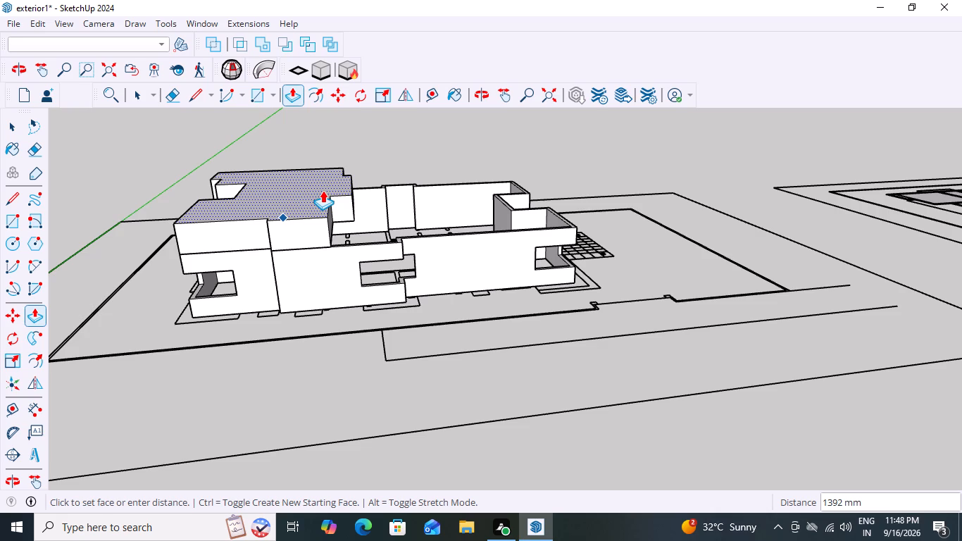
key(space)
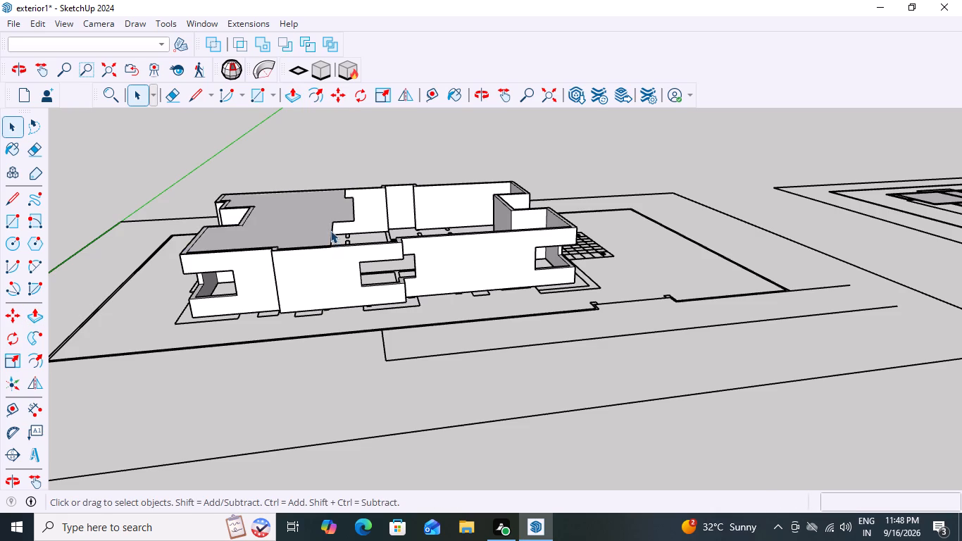
Move the grey floor-slab face about 43,800 mm off the house model onto the empty area behind the second floor plan.
click(330, 228)
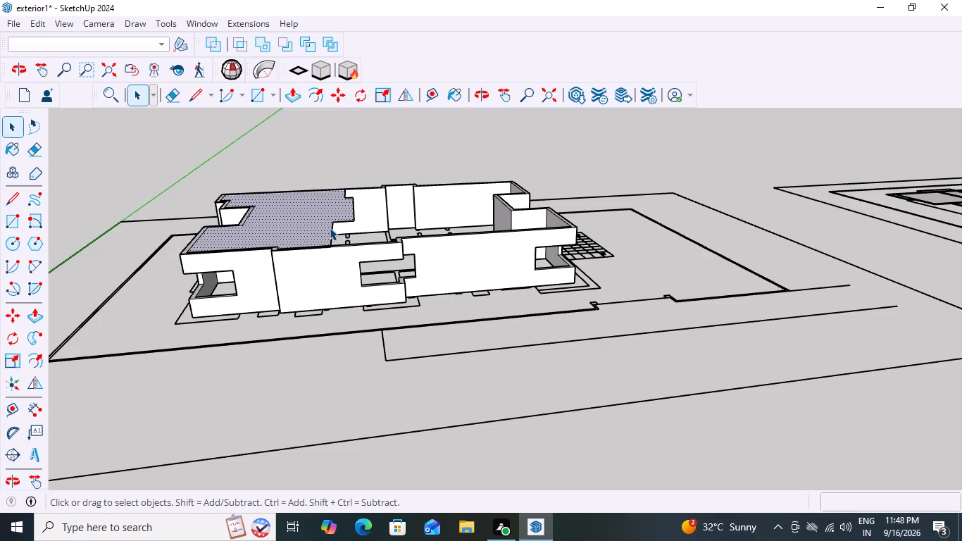
key(space)
click(283, 227)
key(m)
click(327, 244)
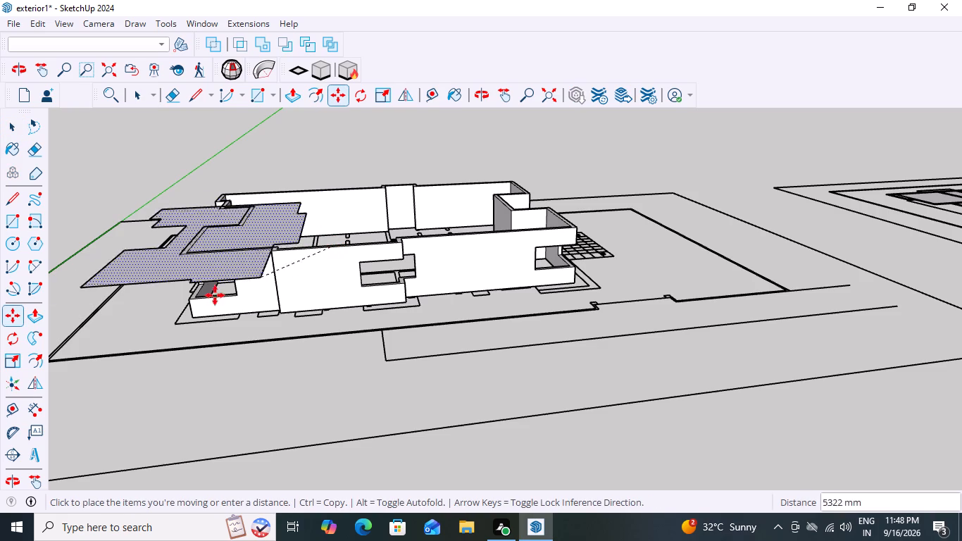
scroll(270, 314, down, 14)
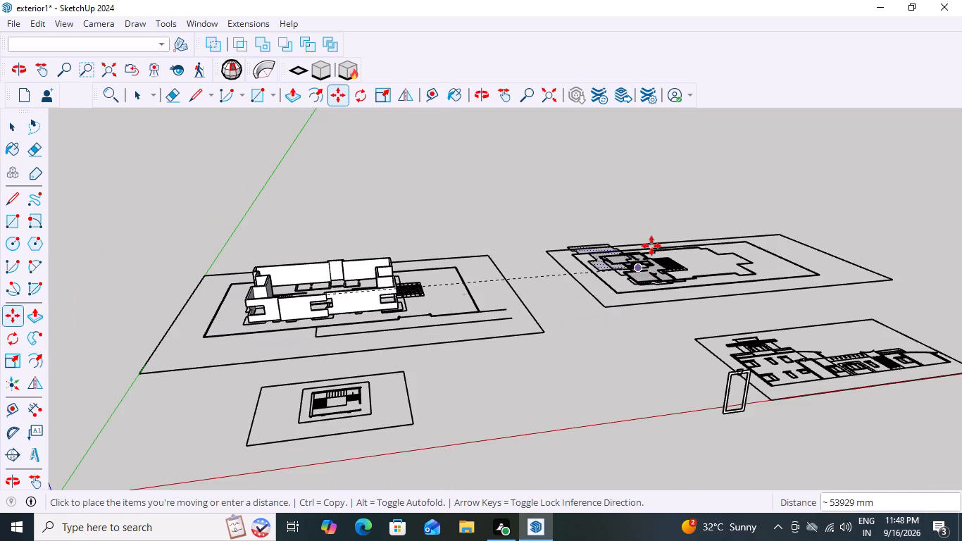
click(547, 237)
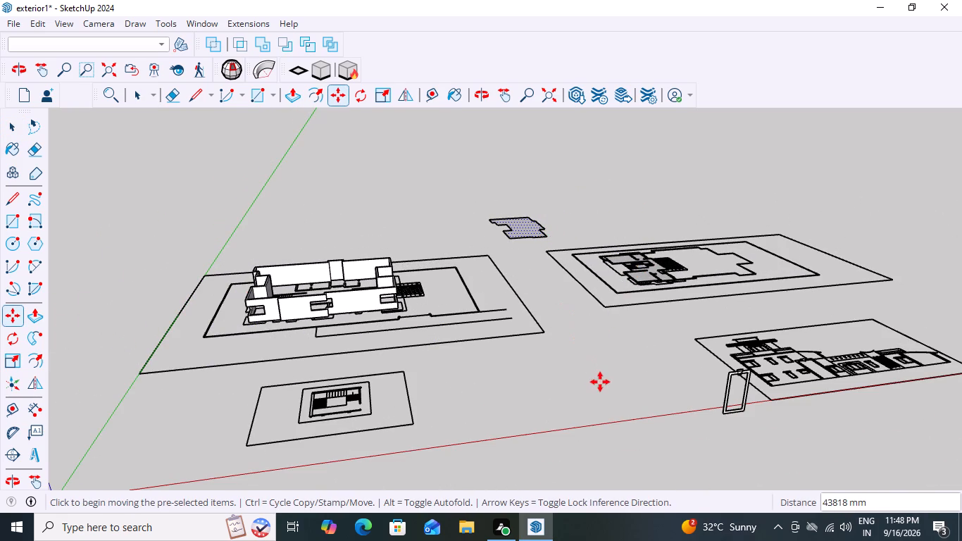
key(space)
click(554, 383)
Compare the windows and tall frame in the elevation drawing with the house model's front facade and the plan outlines at its base.
middle_drag(656, 383, 644, 380)
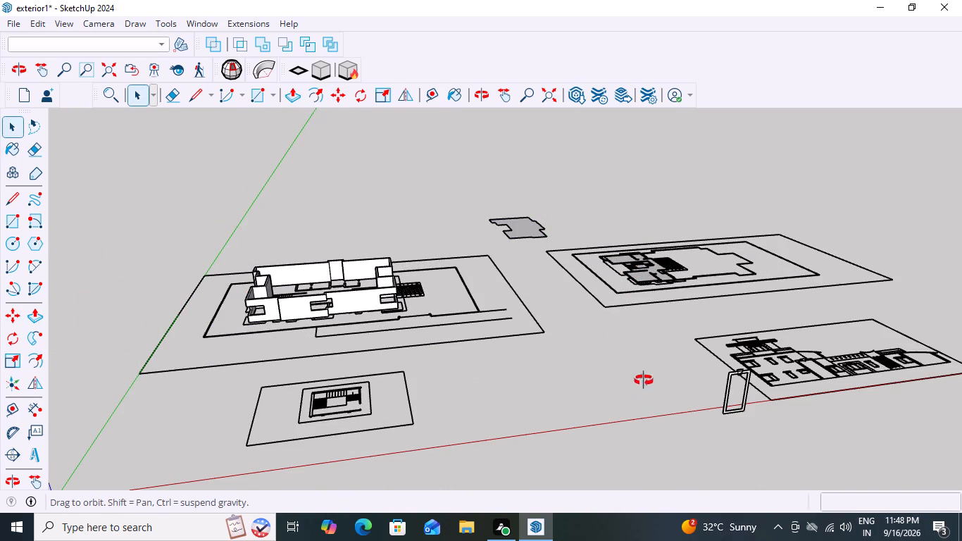
middle_drag(644, 380, 627, 374)
scroll(310, 321, up, 3)
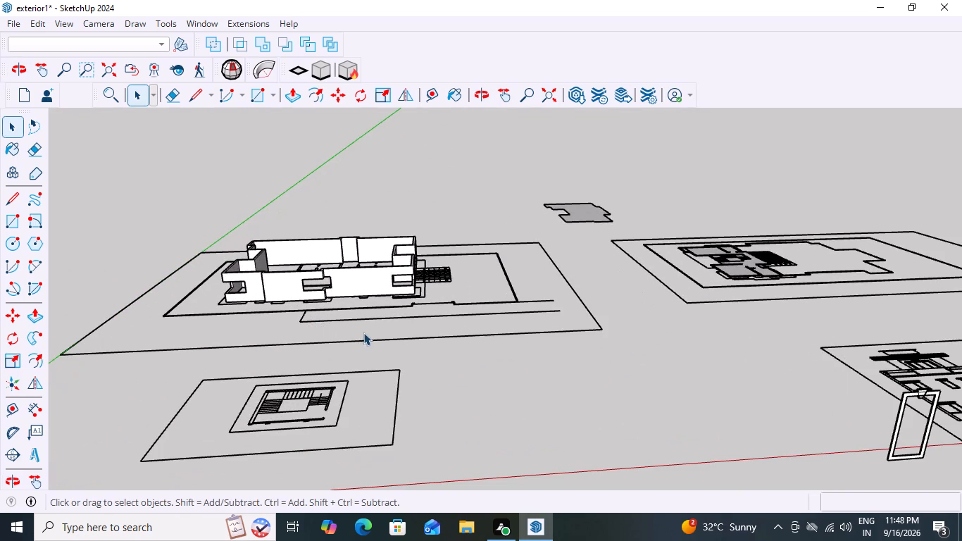
scroll(374, 332, down, 12)
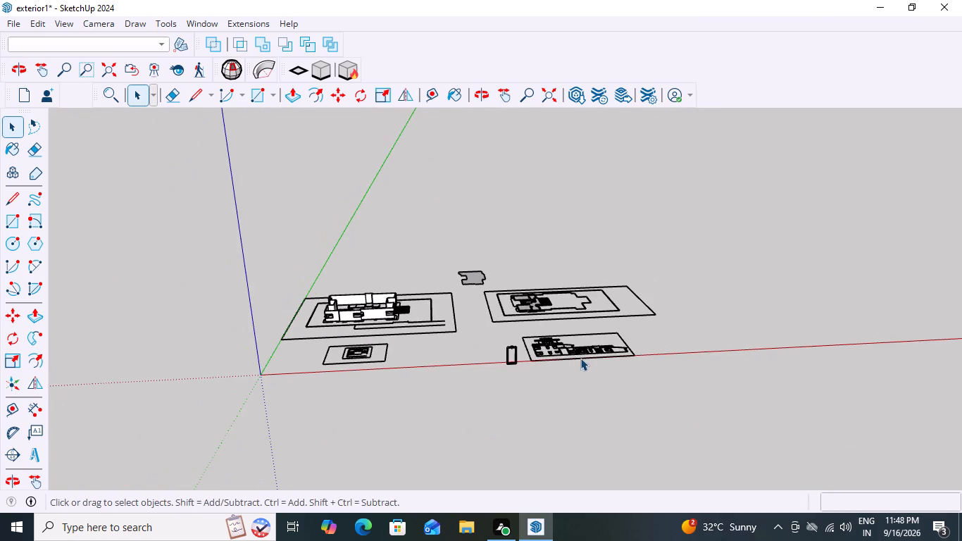
scroll(580, 358, up, 12)
scroll(518, 370, up, 1)
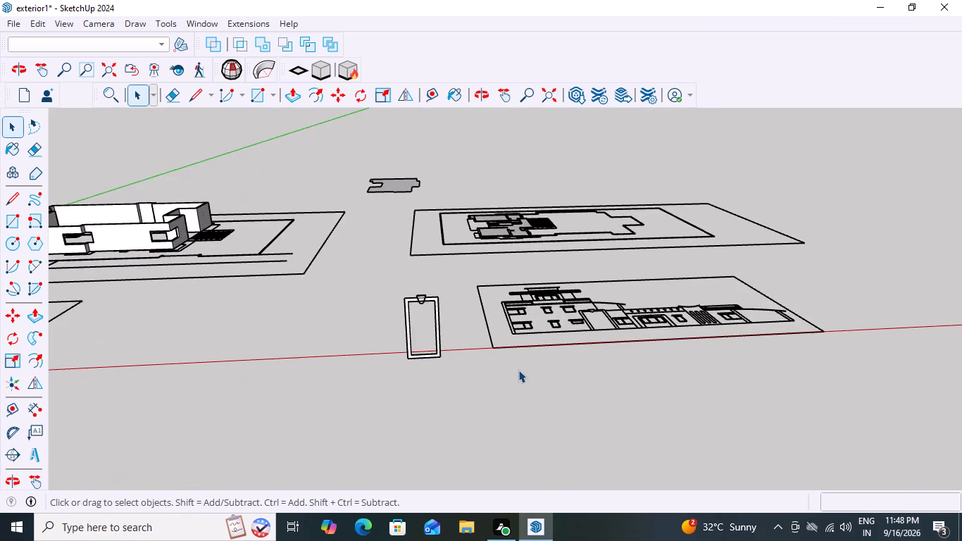
scroll(630, 305, up, 4)
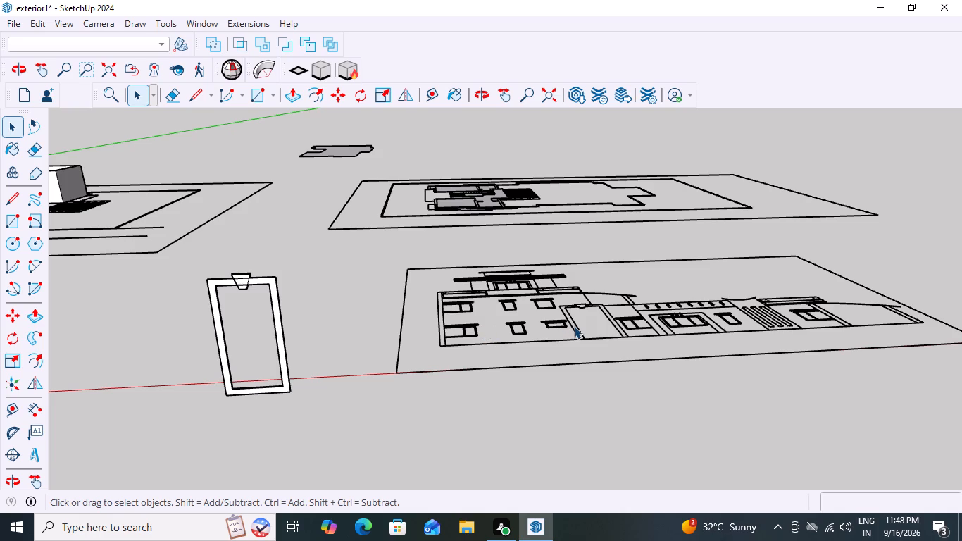
scroll(580, 324, down, 5)
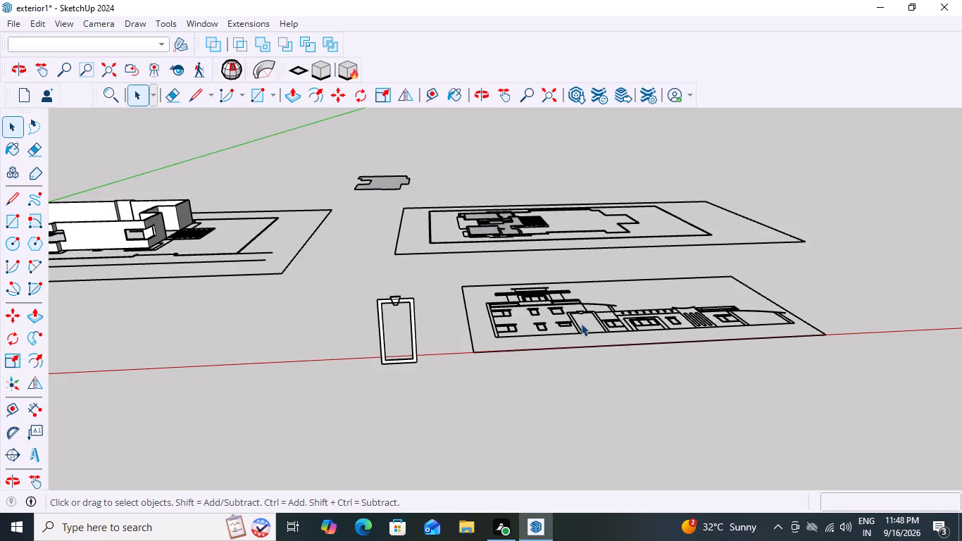
scroll(581, 323, down, 5)
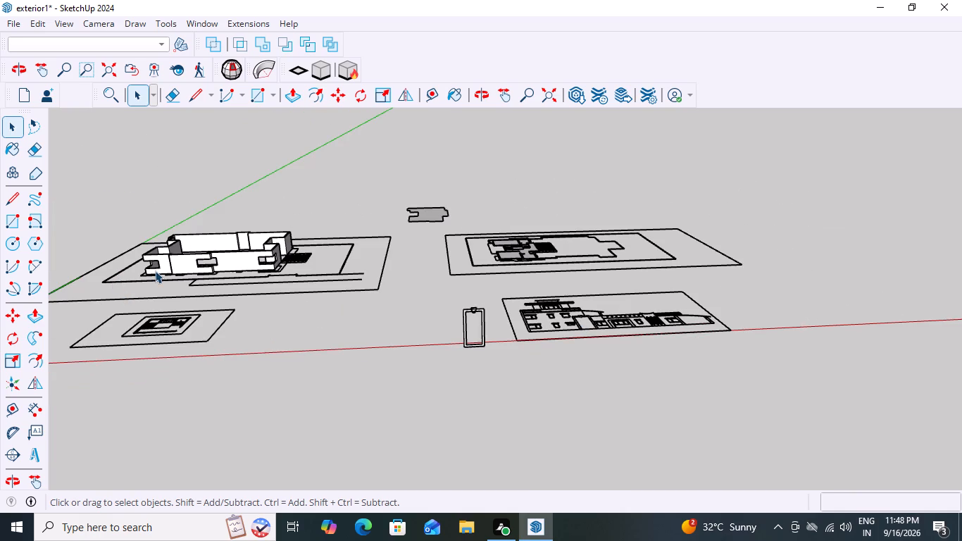
scroll(551, 322, up, 3)
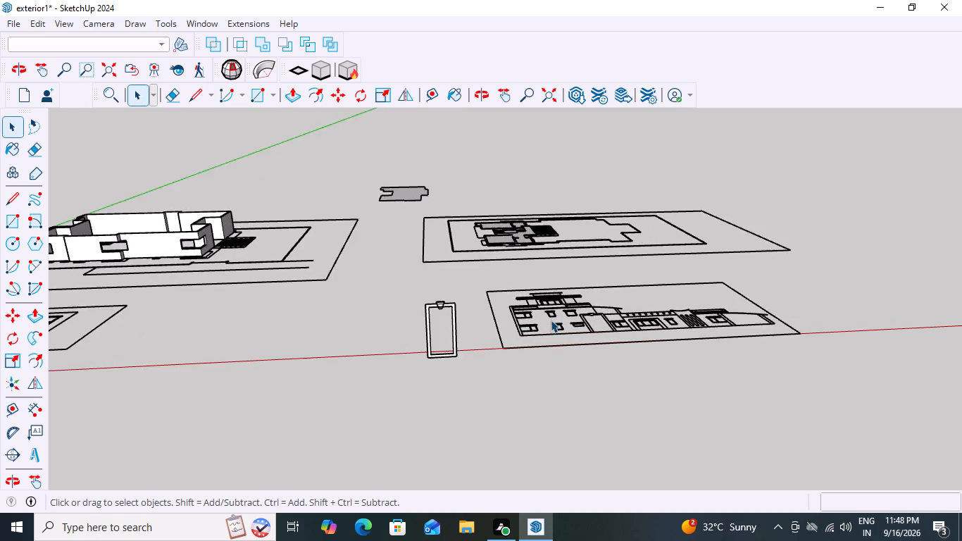
scroll(551, 320, up, 17)
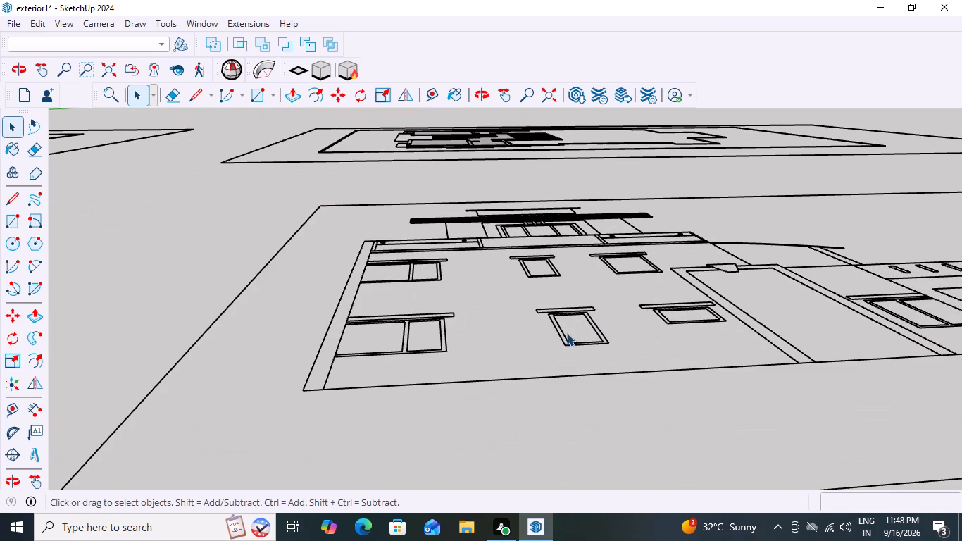
scroll(567, 333, down, 20)
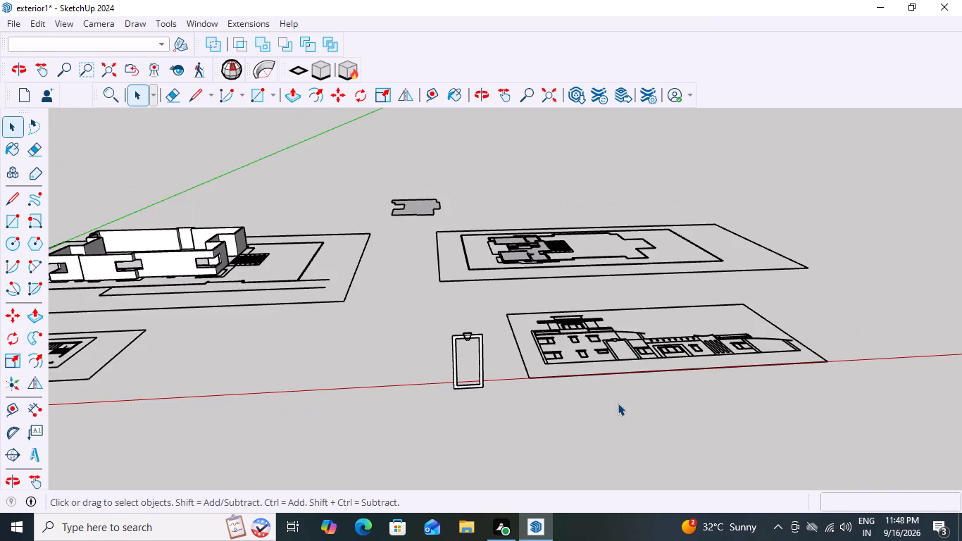
scroll(557, 378, down, 11)
scroll(373, 323, up, 7)
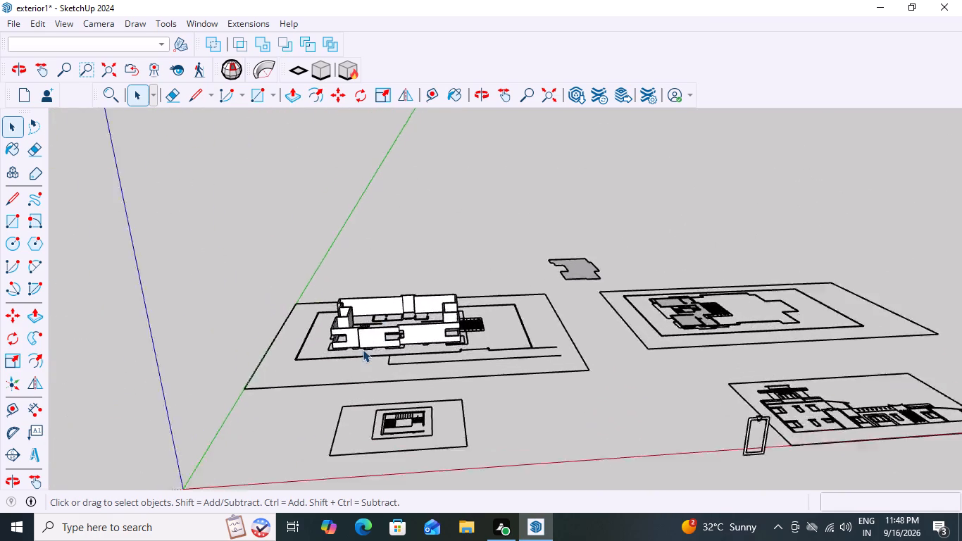
scroll(363, 349, up, 20)
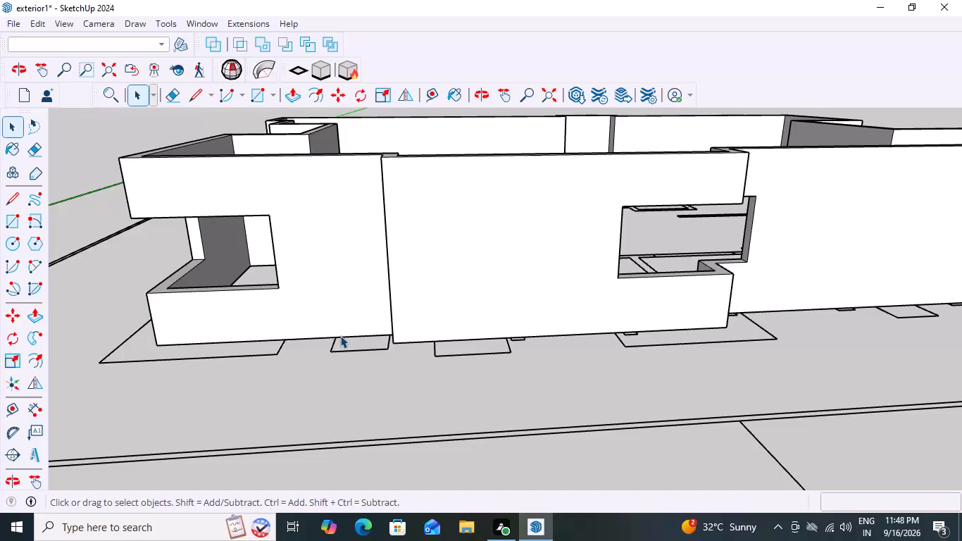
scroll(340, 335, down, 14)
scroll(342, 343, down, 10)
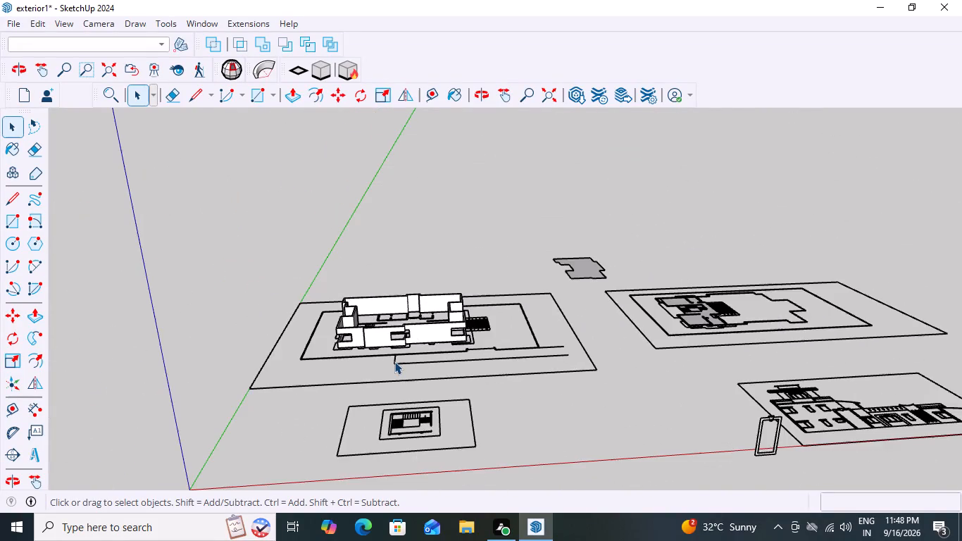
scroll(394, 361, down, 3)
scroll(709, 420, up, 9)
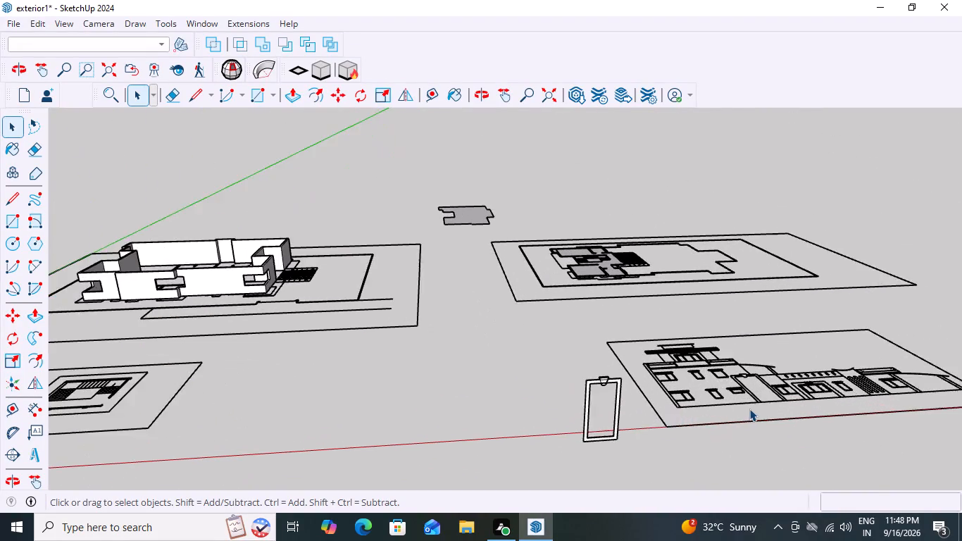
scroll(749, 409, up, 2)
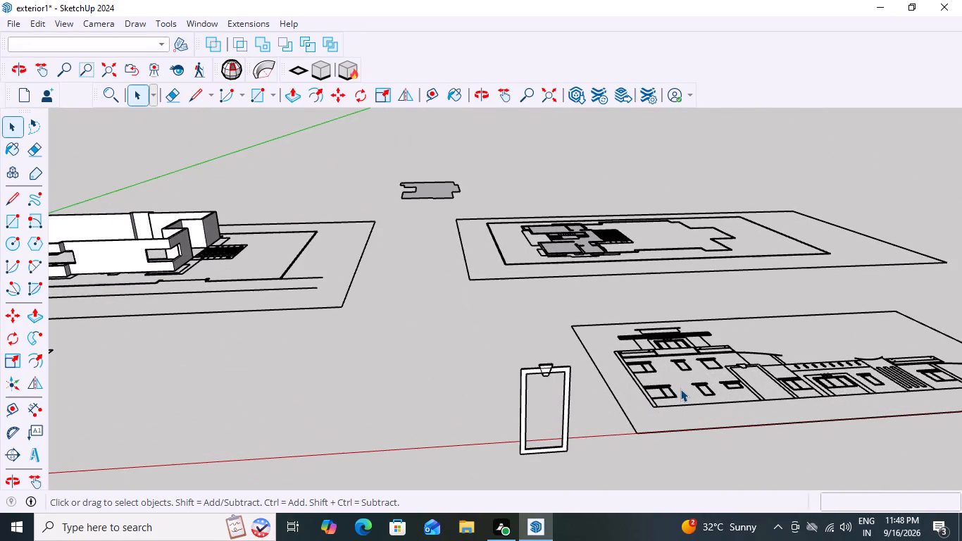
scroll(684, 387, down, 9)
scroll(305, 318, up, 1)
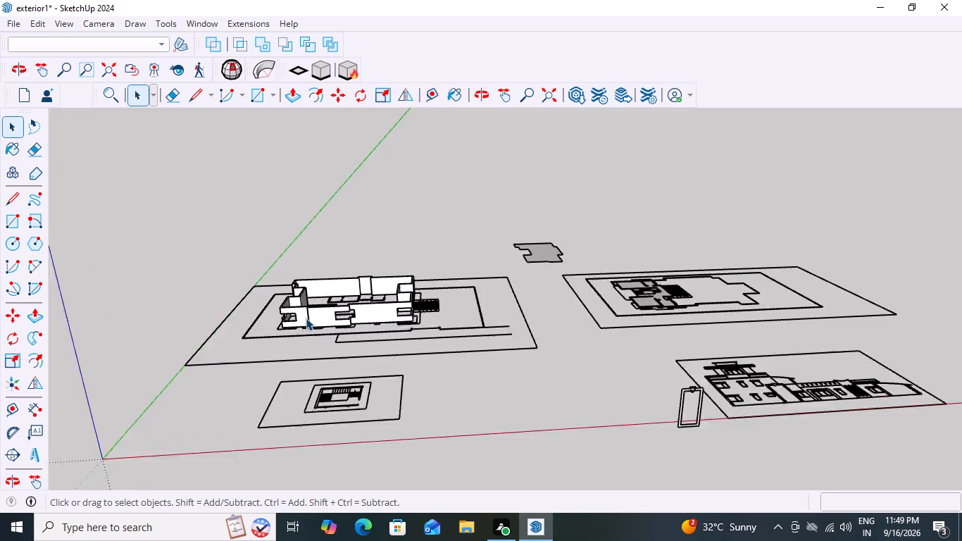
scroll(306, 318, up, 19)
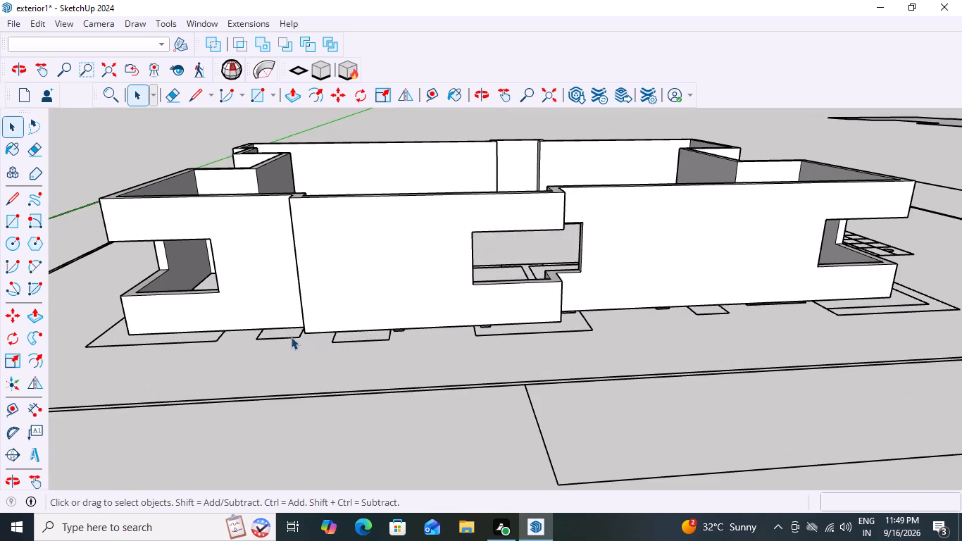
scroll(230, 335, up, 3)
scroll(274, 287, up, 4)
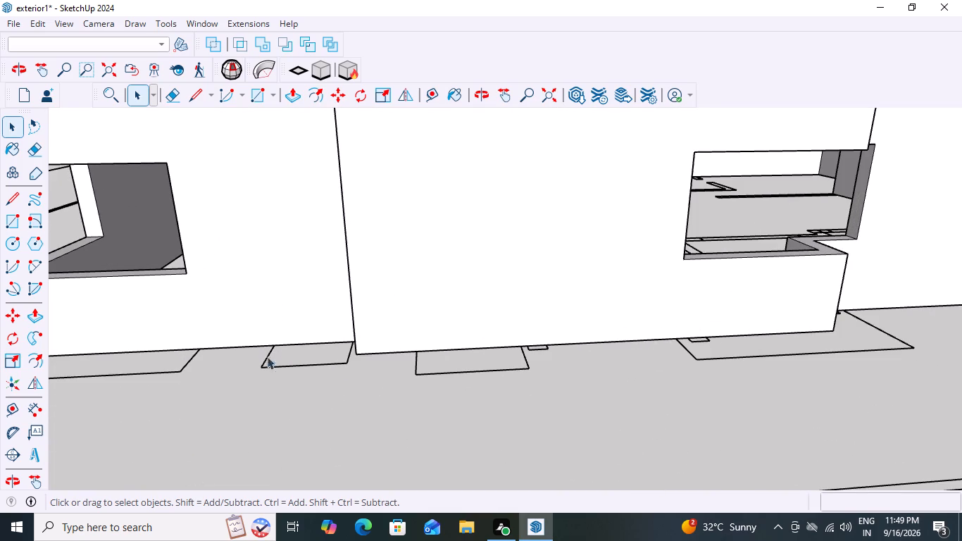
Turn on the display of back edges and examine the plan's window lines along the base of the house's front wall.
key(k)
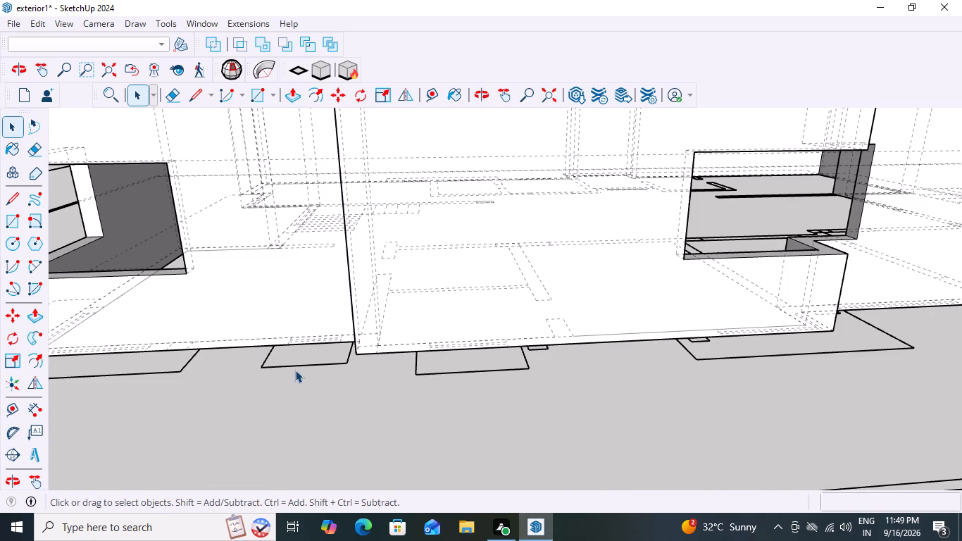
middle_click(299, 359)
middle_drag(322, 368, 370, 399)
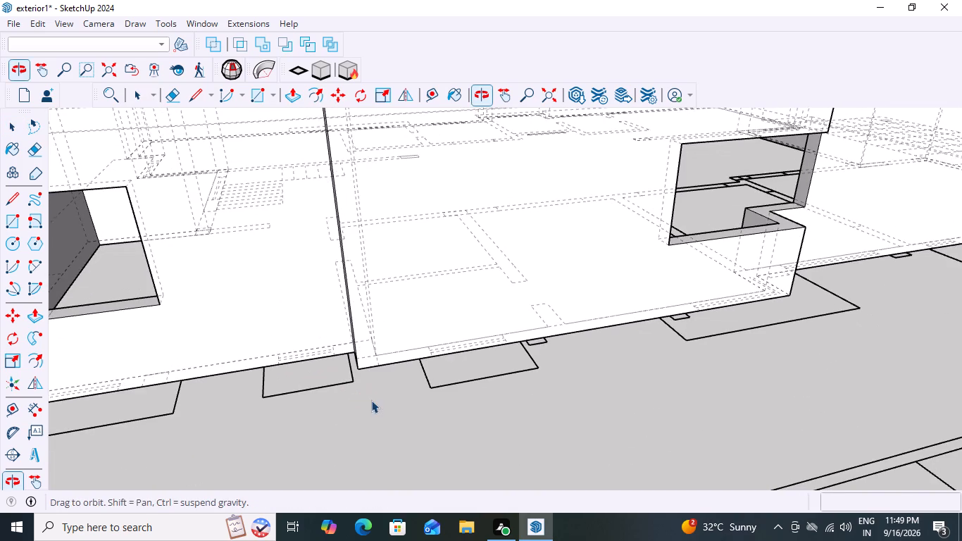
middle_click(289, 434)
scroll(310, 351, up, 4)
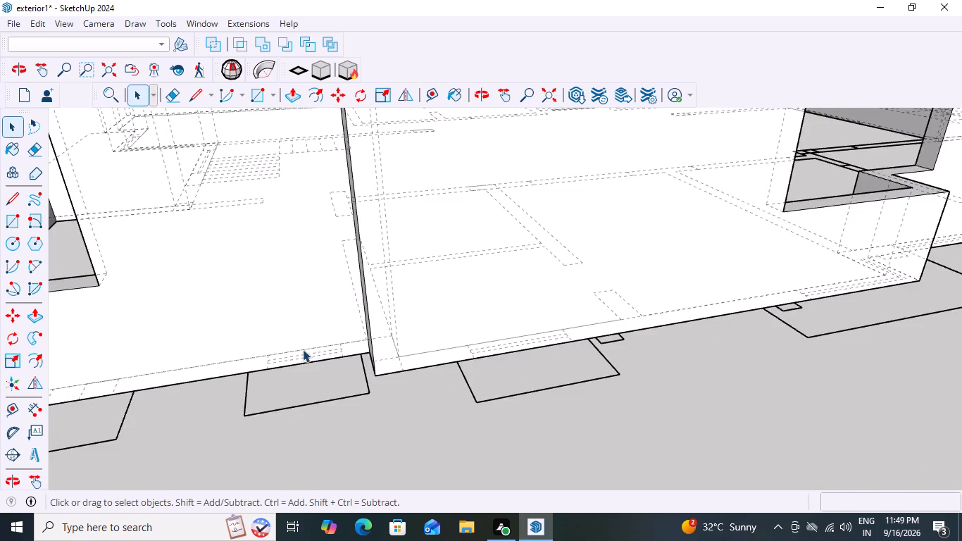
scroll(303, 349, up, 7)
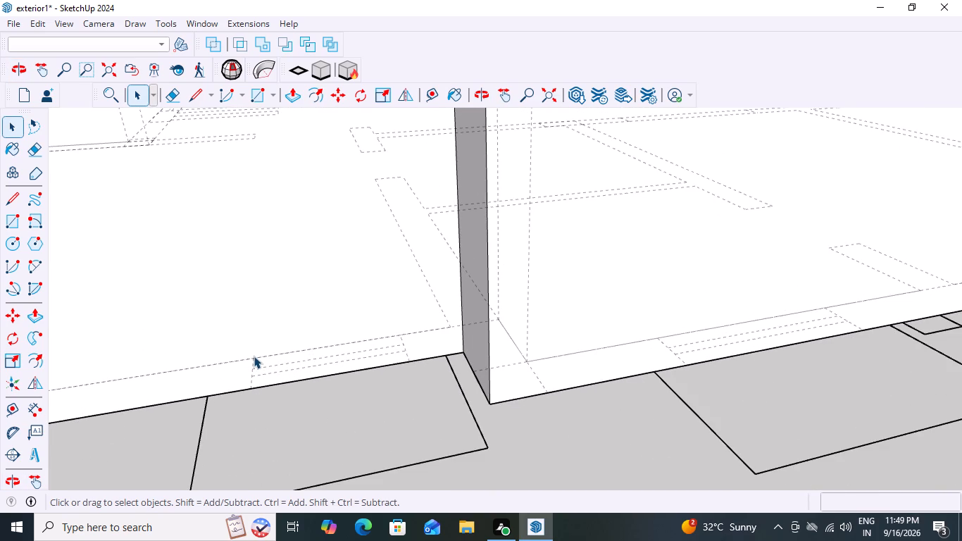
scroll(260, 355, down, 9)
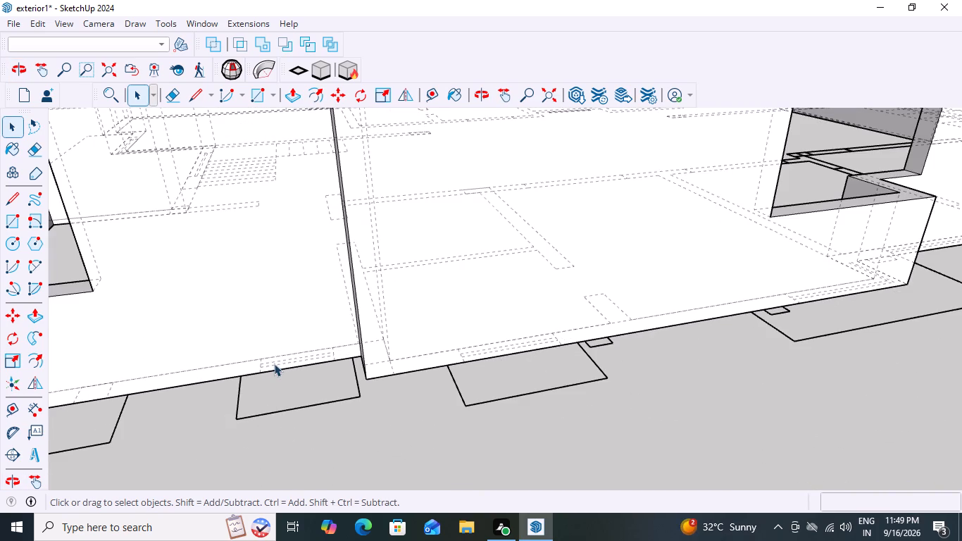
scroll(238, 375, down, 9)
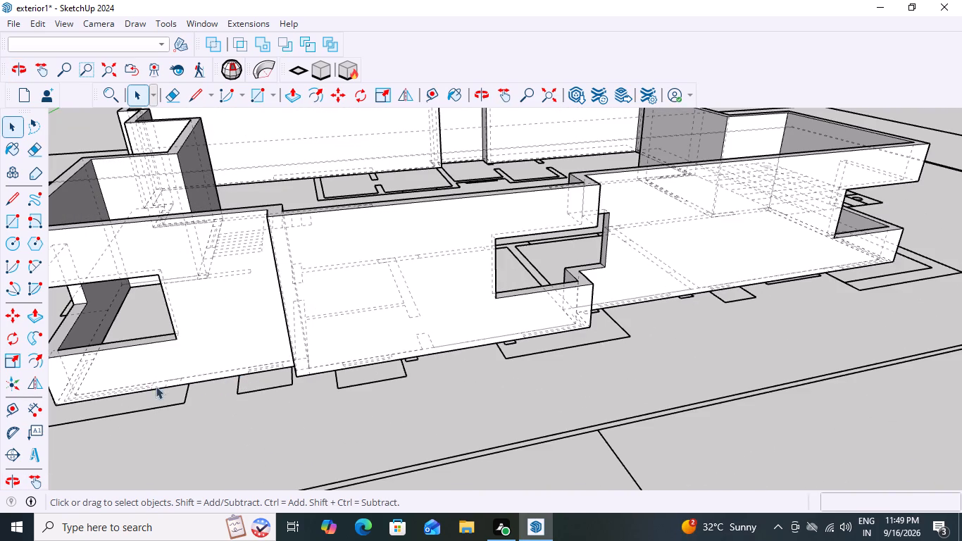
scroll(128, 400, up, 12)
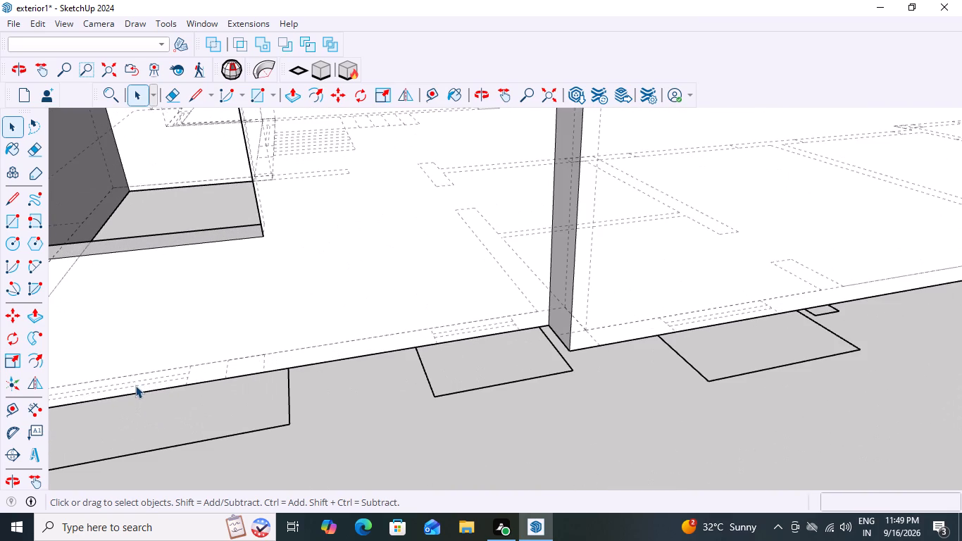
scroll(135, 385, down, 4)
scroll(400, 384, down, 4)
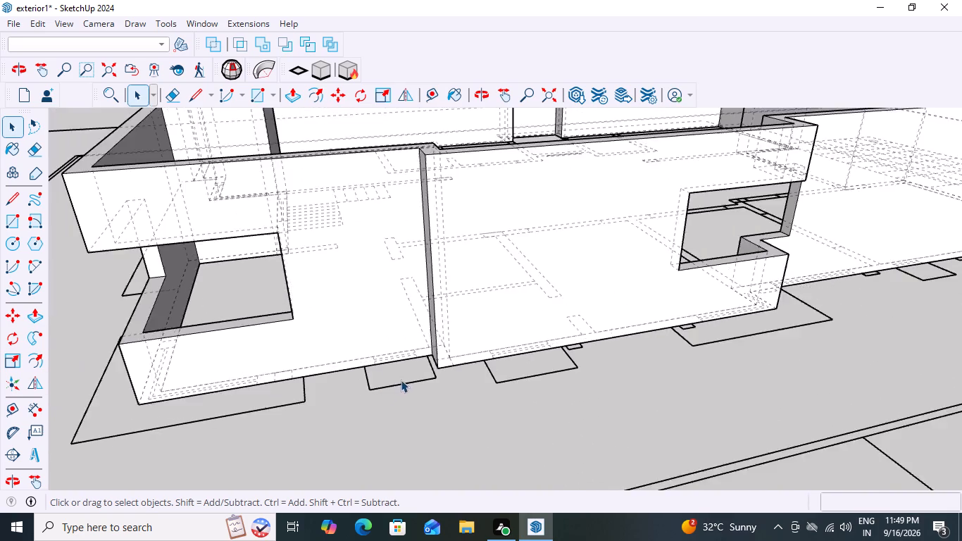
Draw a rectangle about 610 x 229 mm over the small plan window beside the projecting wall corner, at the front wall's base.
scroll(401, 380, down, 15)
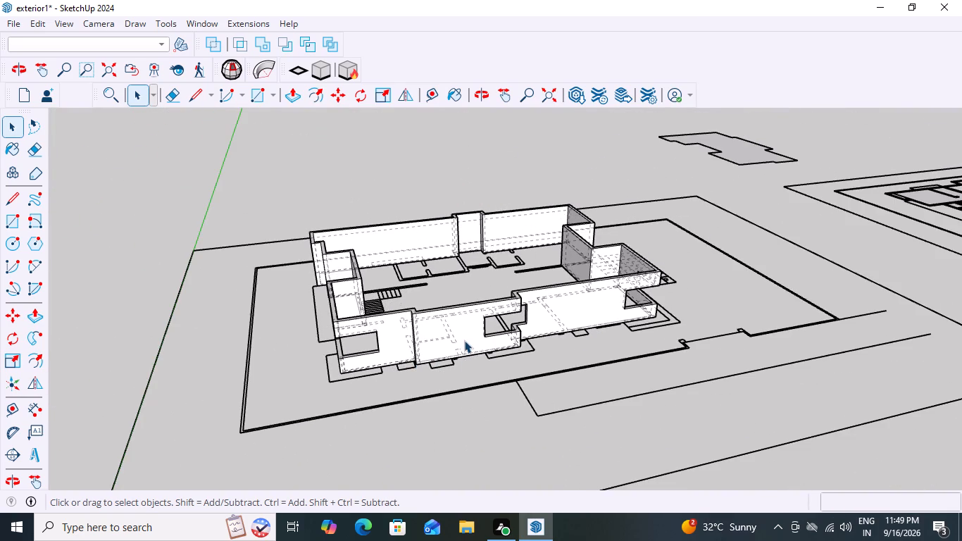
scroll(463, 341, up, 6)
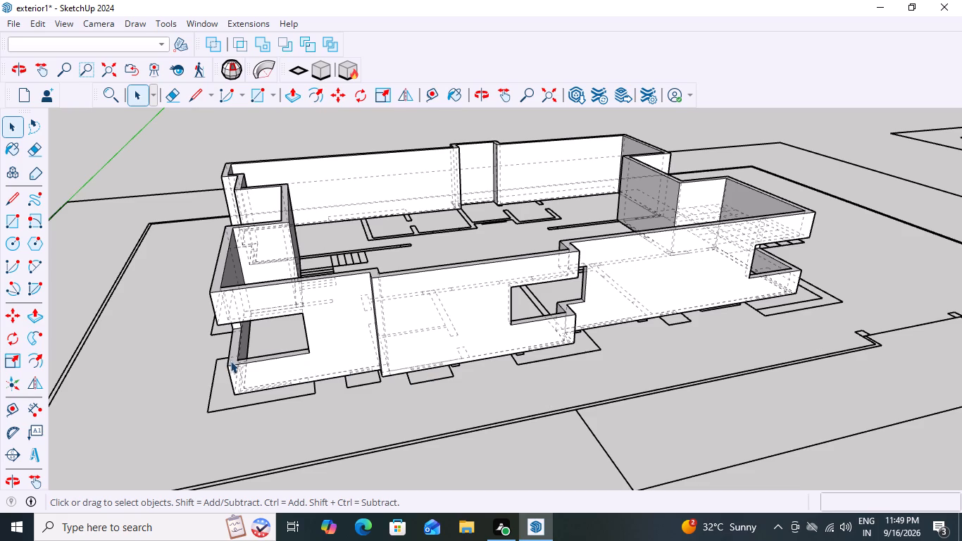
scroll(225, 392, up, 8)
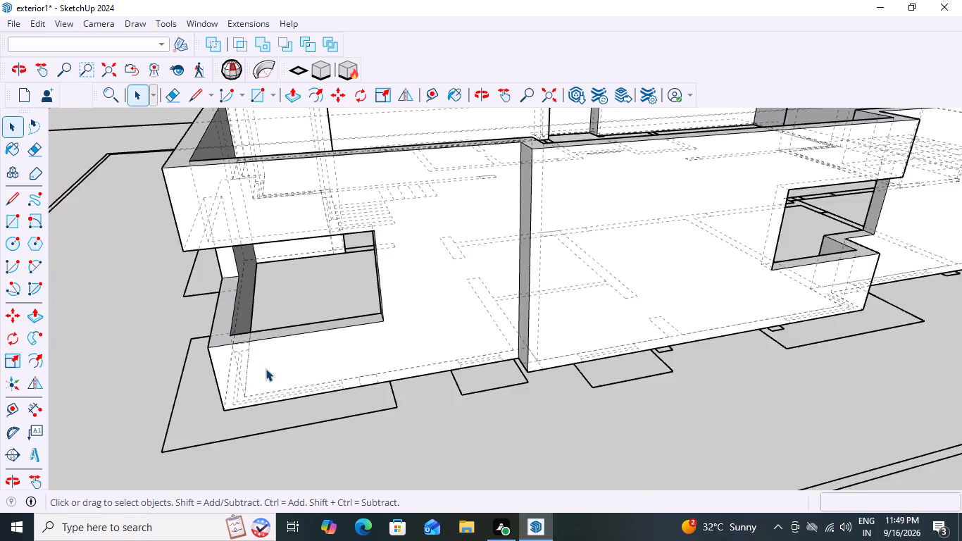
scroll(266, 368, up, 3)
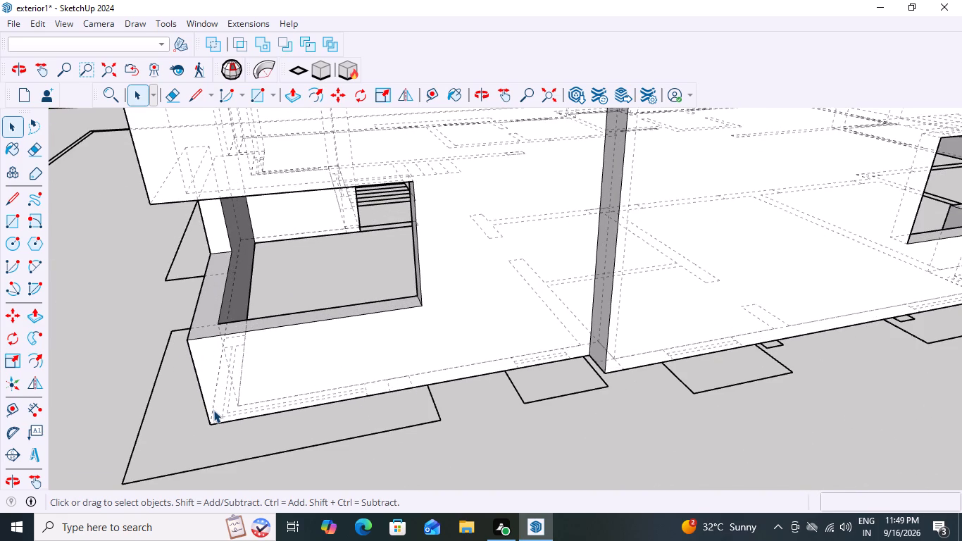
scroll(593, 355, up, 3)
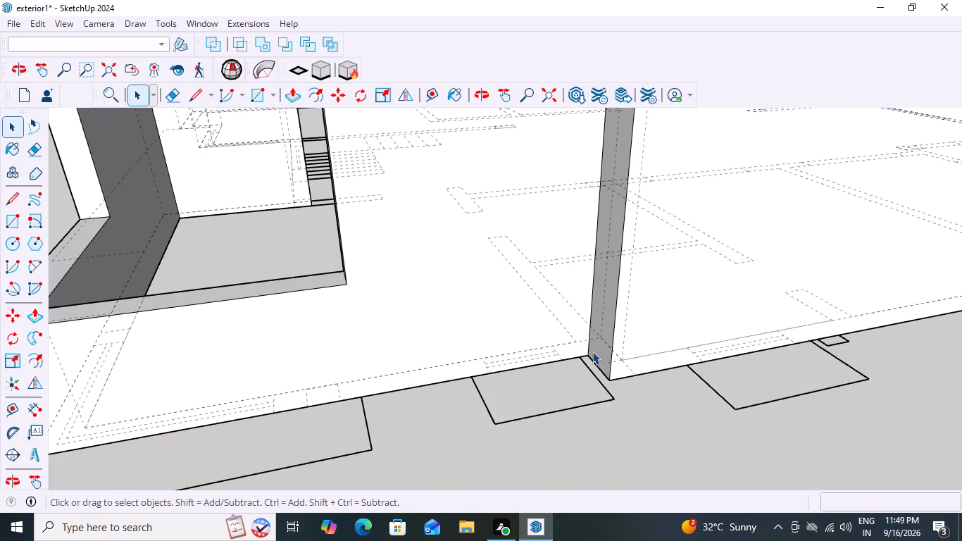
middle_drag(706, 380, 653, 409)
scroll(542, 353, up, 3)
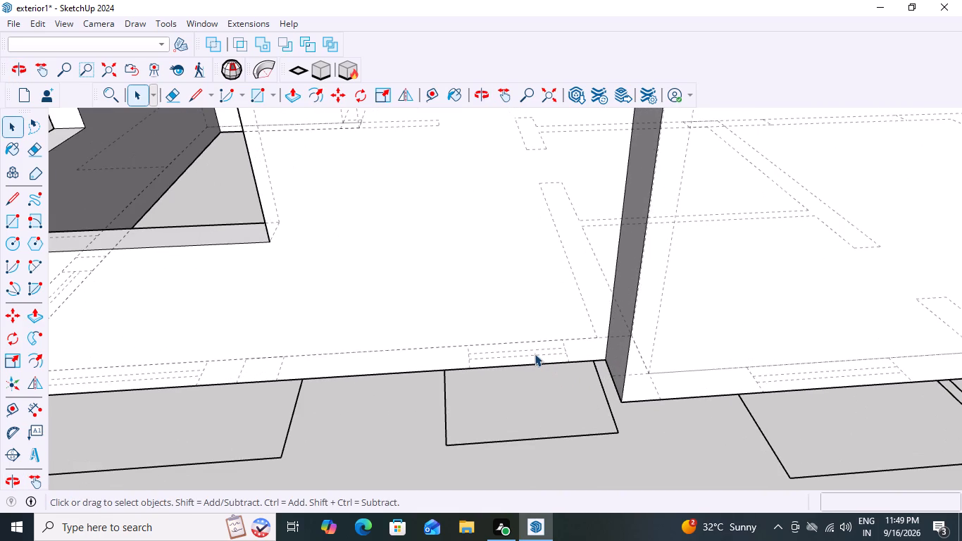
key(r)
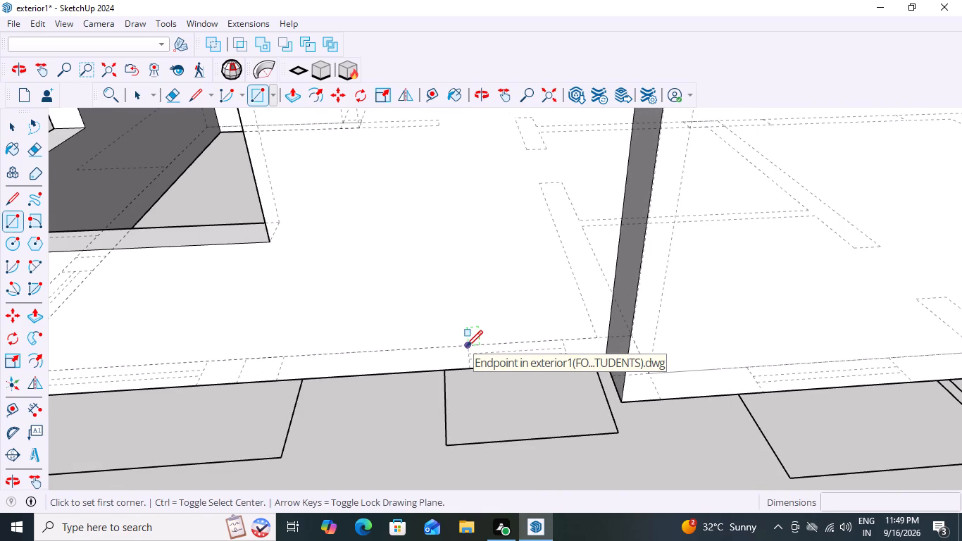
click(466, 347)
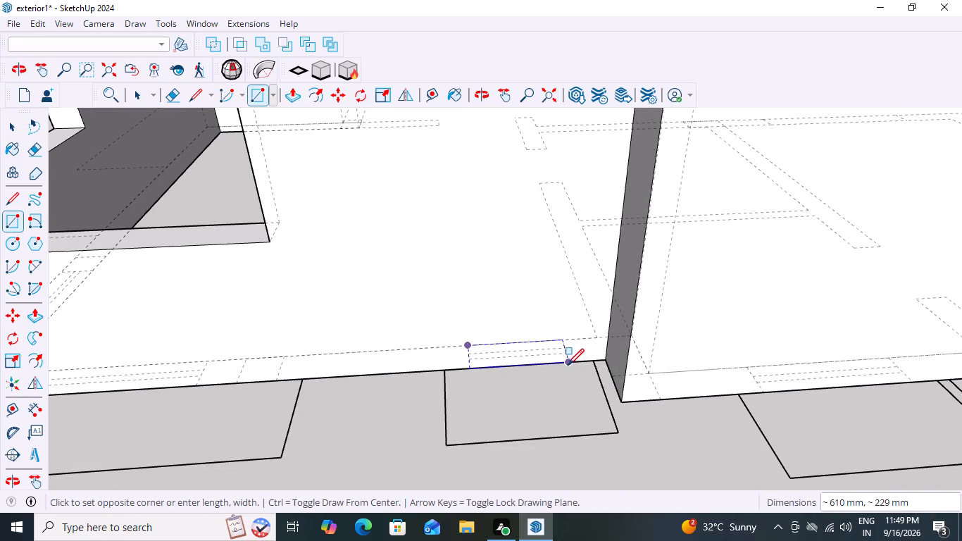
click(568, 365)
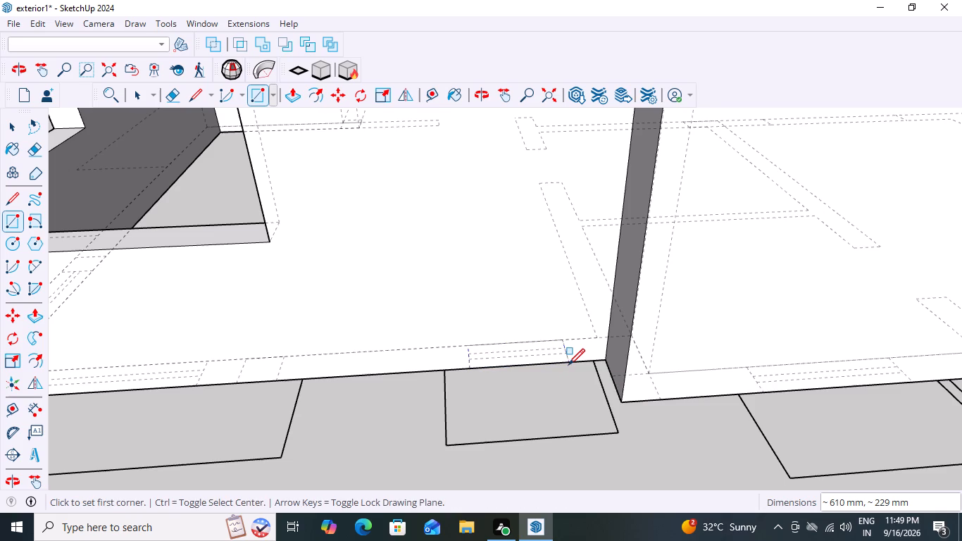
key(space)
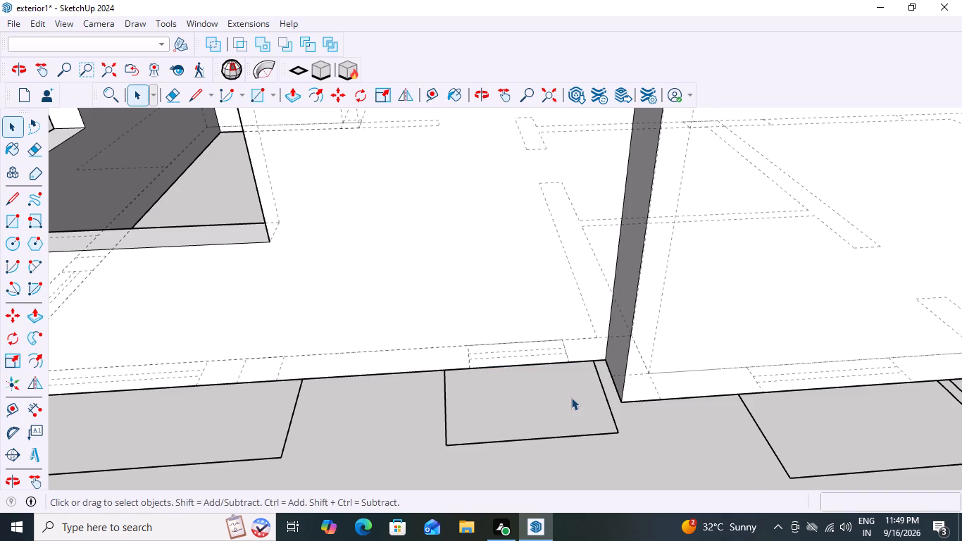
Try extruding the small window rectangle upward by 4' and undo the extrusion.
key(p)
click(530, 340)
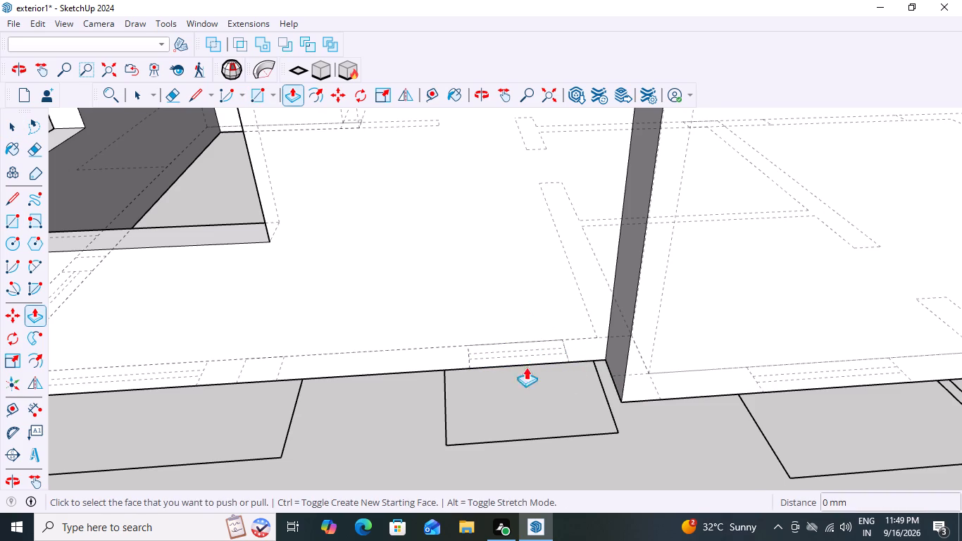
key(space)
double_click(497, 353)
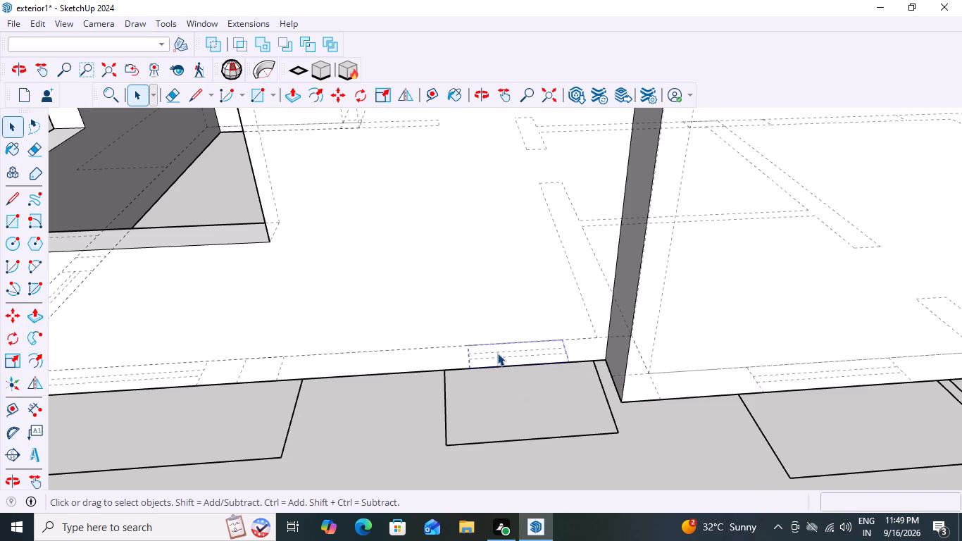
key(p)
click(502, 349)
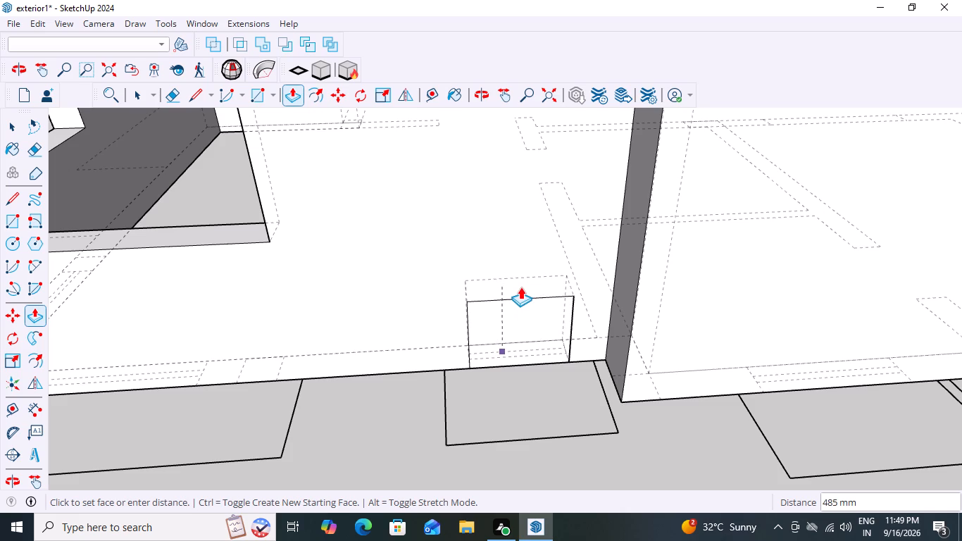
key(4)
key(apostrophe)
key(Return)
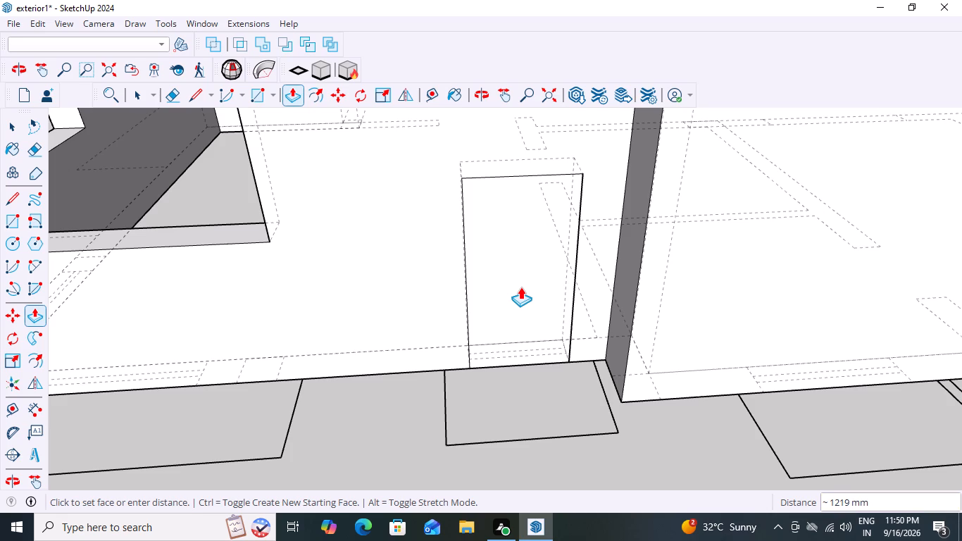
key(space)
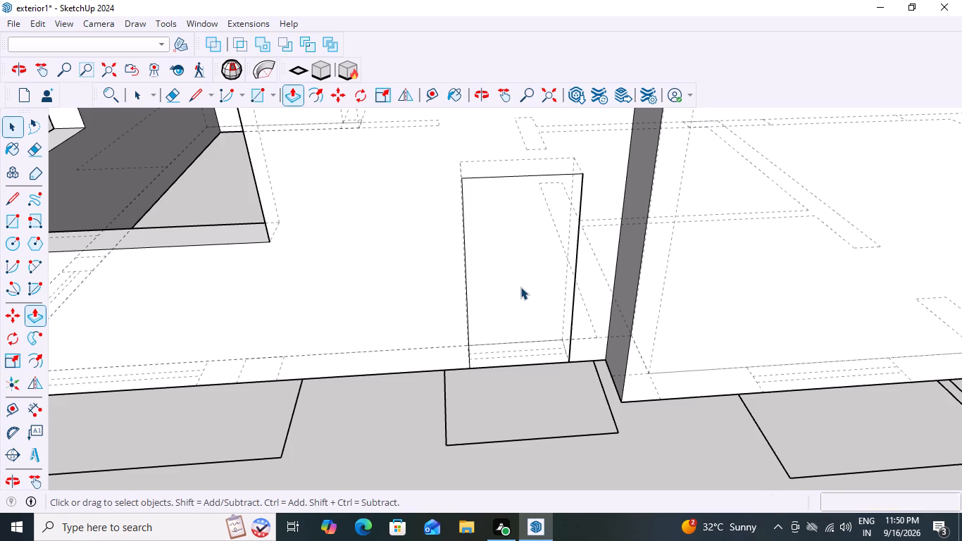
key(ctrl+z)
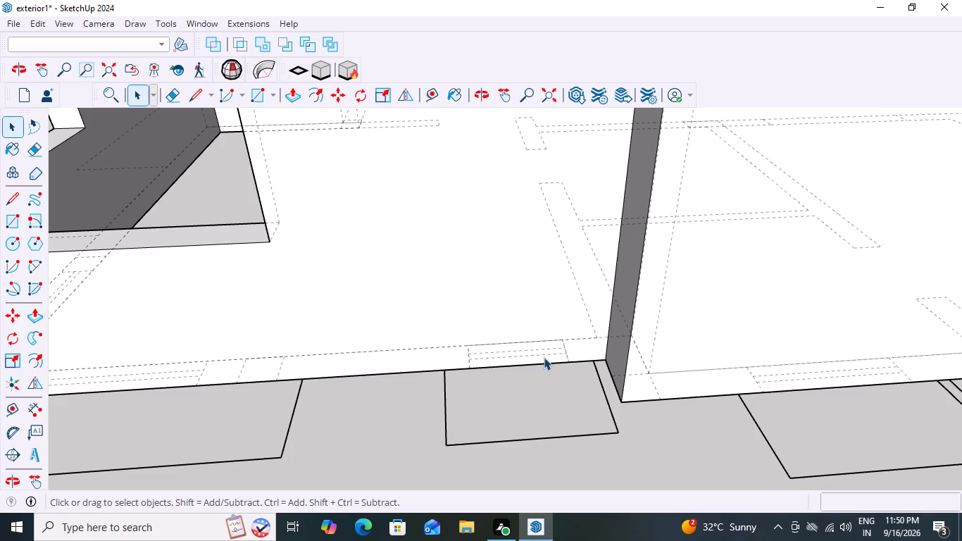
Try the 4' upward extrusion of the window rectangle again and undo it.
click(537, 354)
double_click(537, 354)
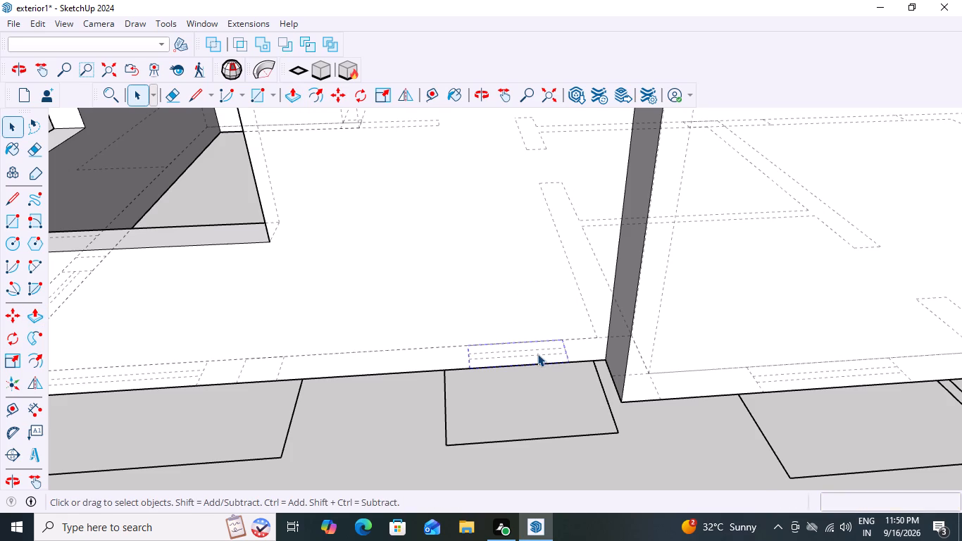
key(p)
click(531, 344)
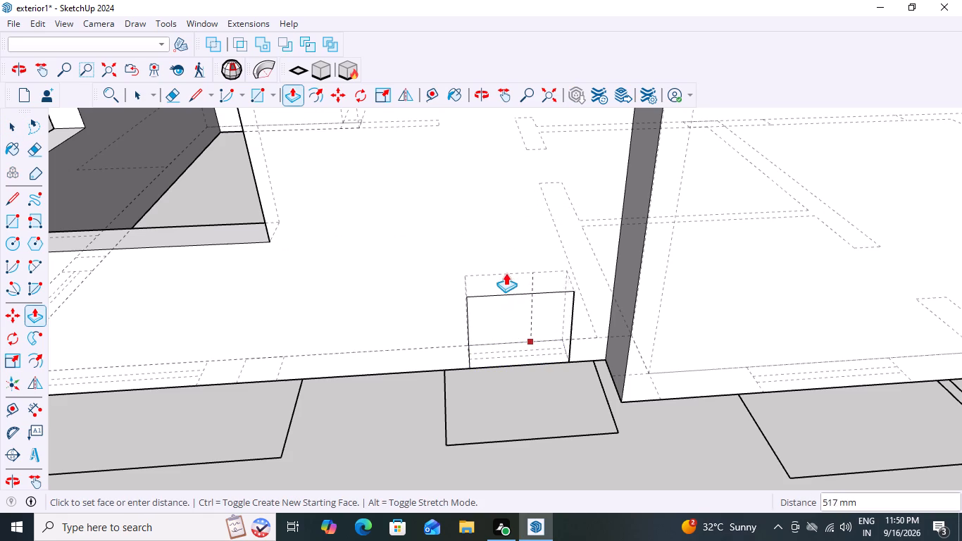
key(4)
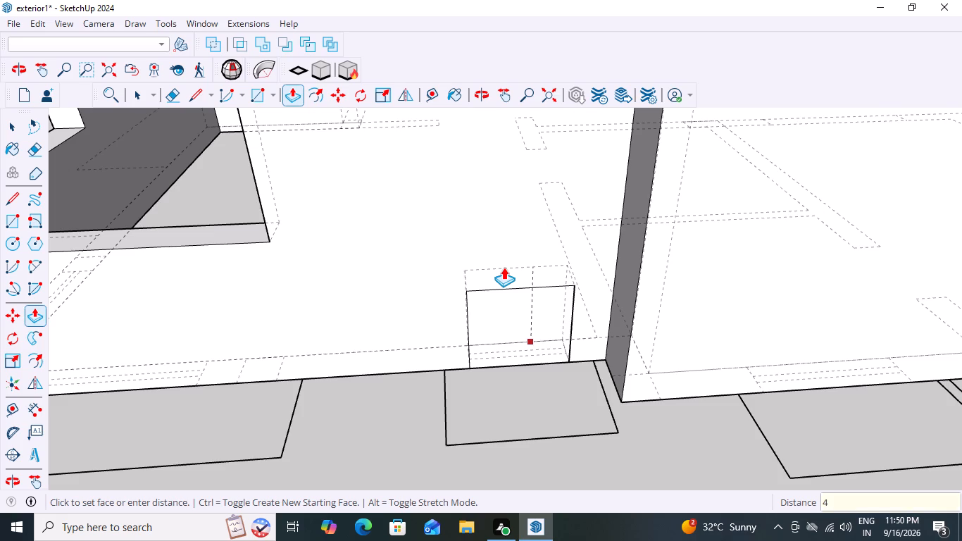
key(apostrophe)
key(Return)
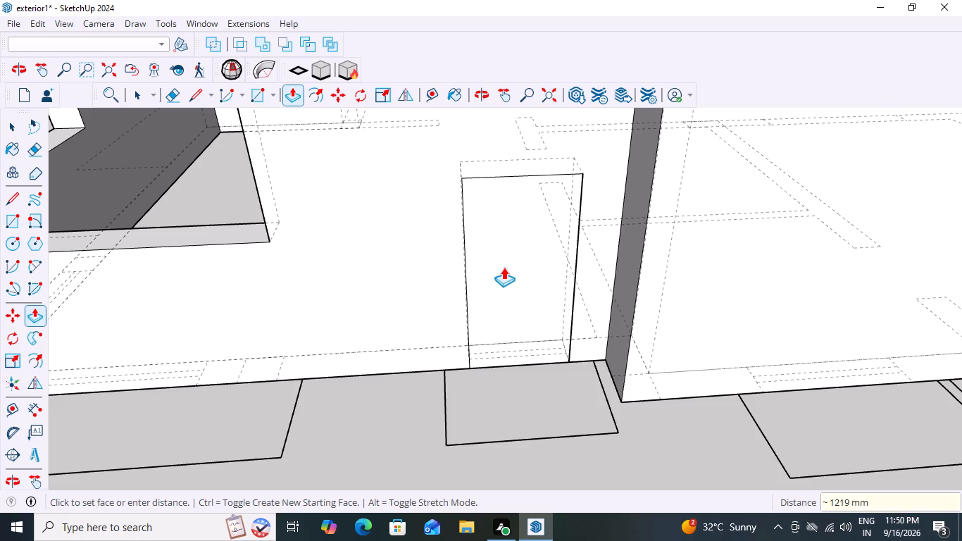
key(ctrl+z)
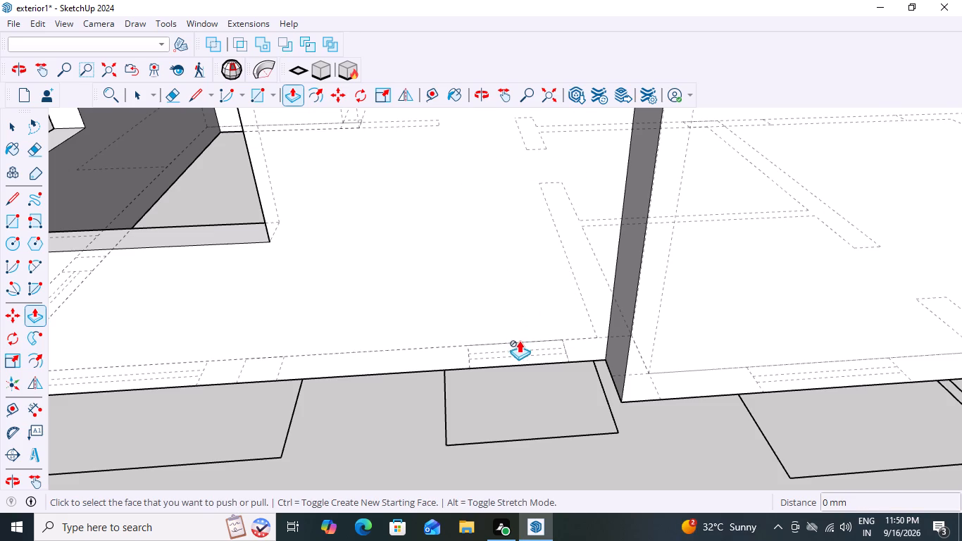
Extrude the window rectangle at the front wall's base upward by 600 mm into a block.
key(space)
click(512, 352)
click(512, 352)
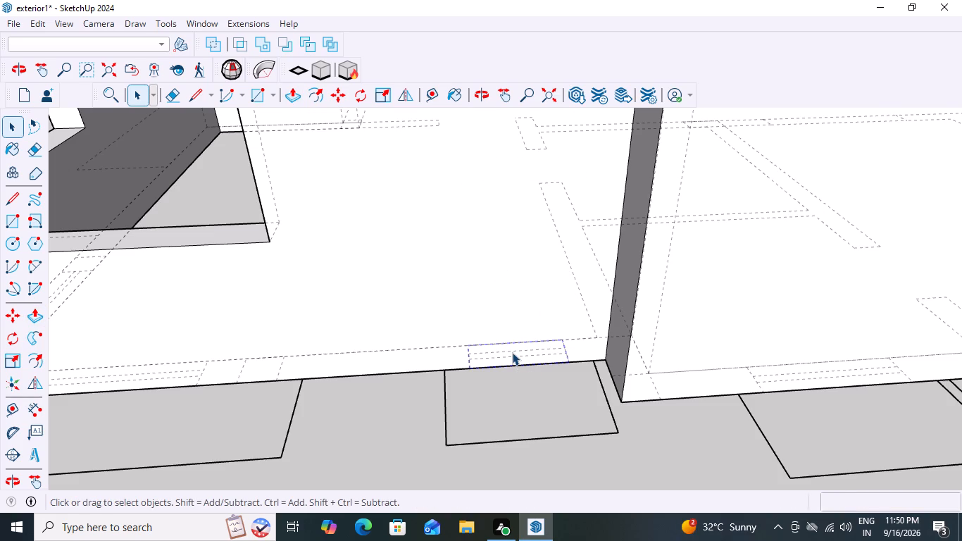
key(p)
click(517, 344)
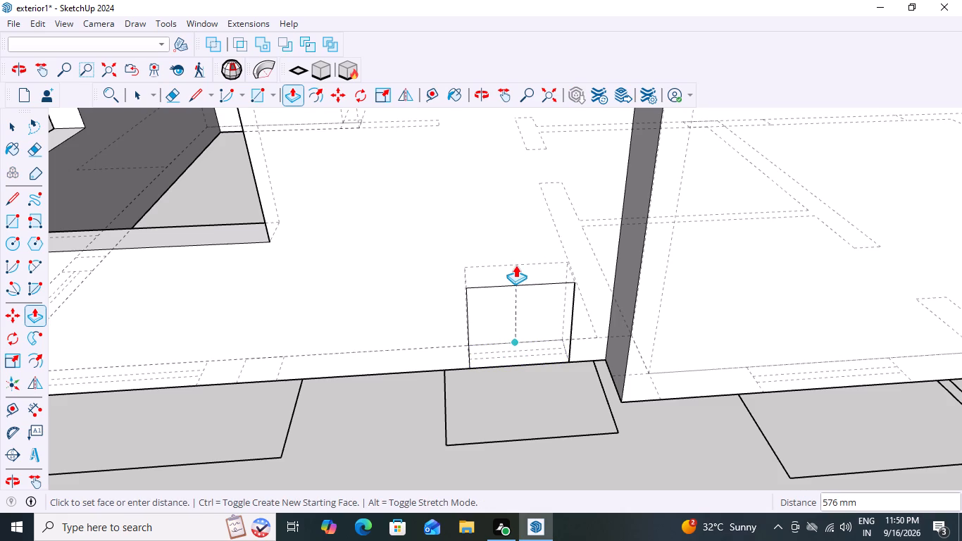
text(600)
key(Return)
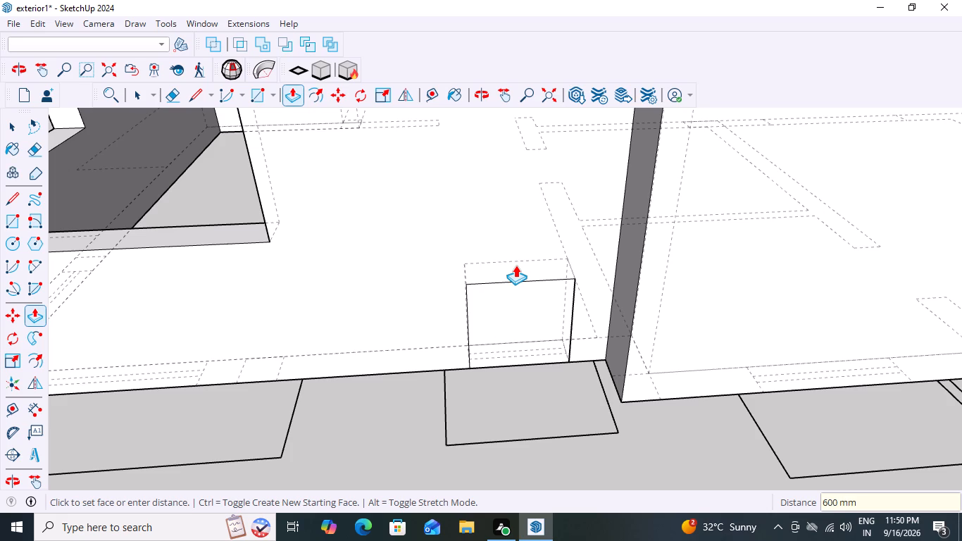
Pull the window block's front face 200 mm outward from the front wall.
click(540, 326)
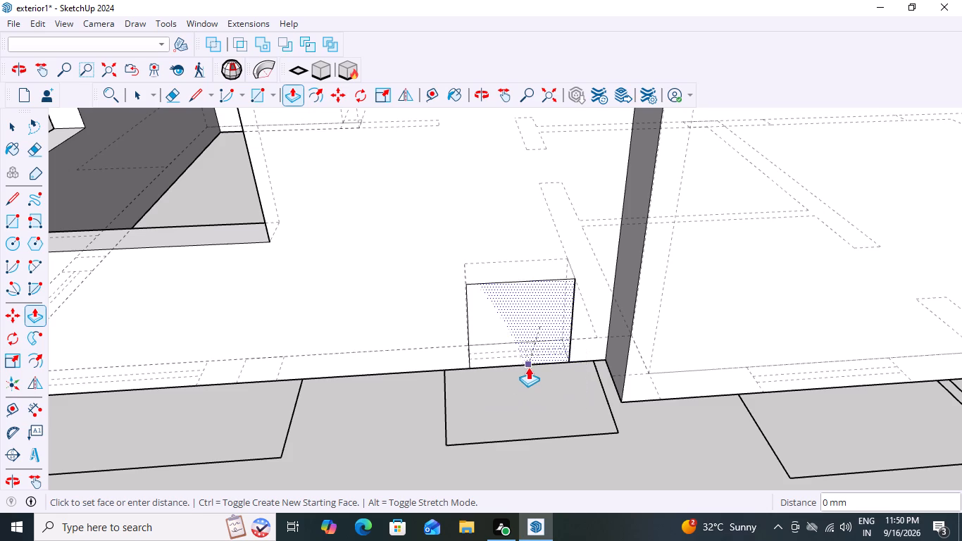
text(200)
key(Return)
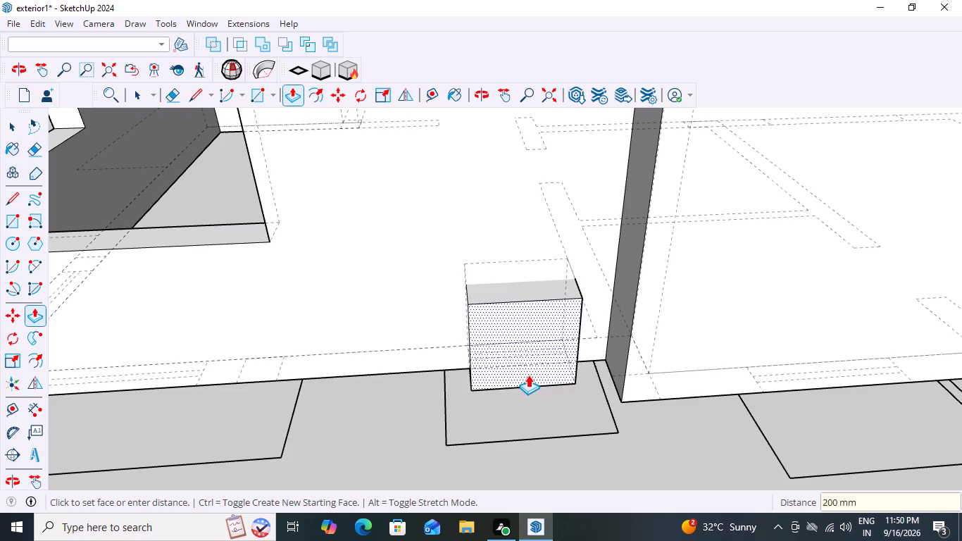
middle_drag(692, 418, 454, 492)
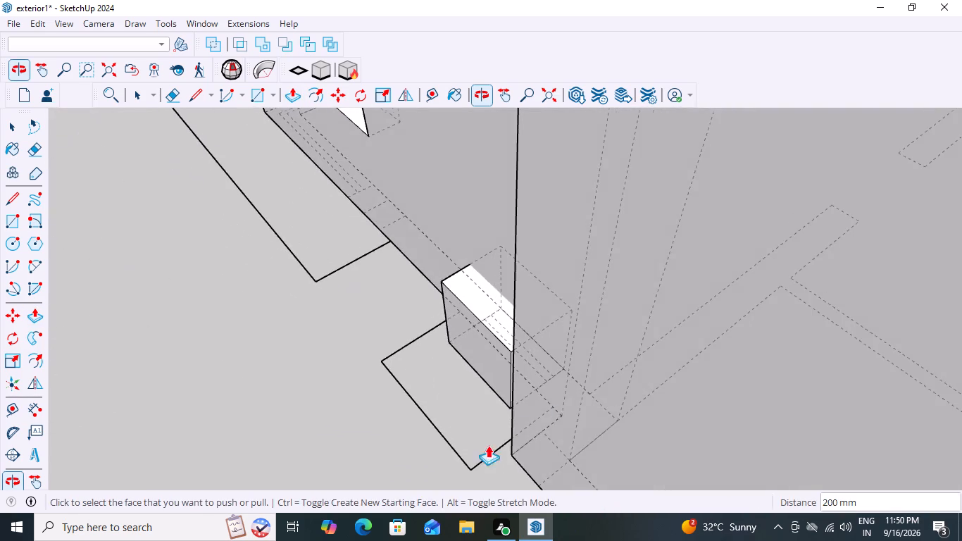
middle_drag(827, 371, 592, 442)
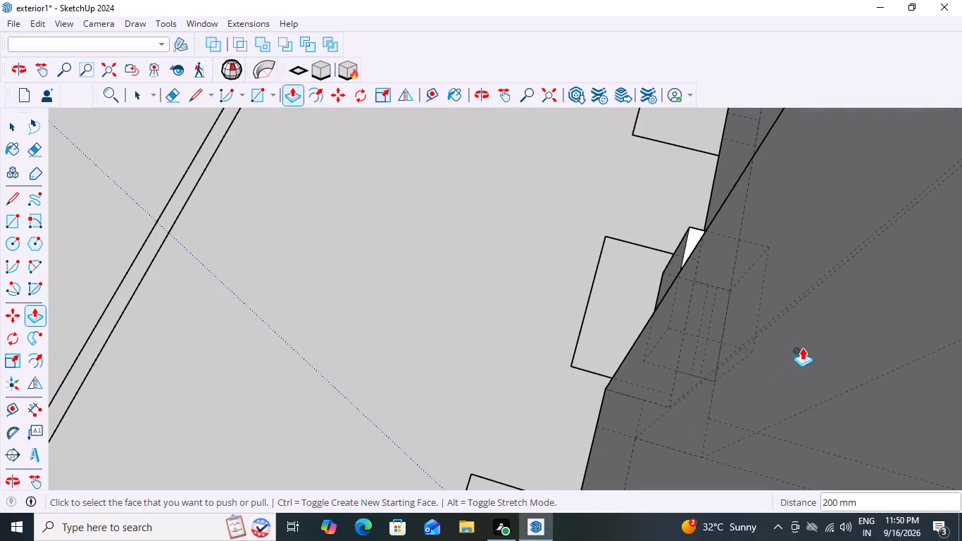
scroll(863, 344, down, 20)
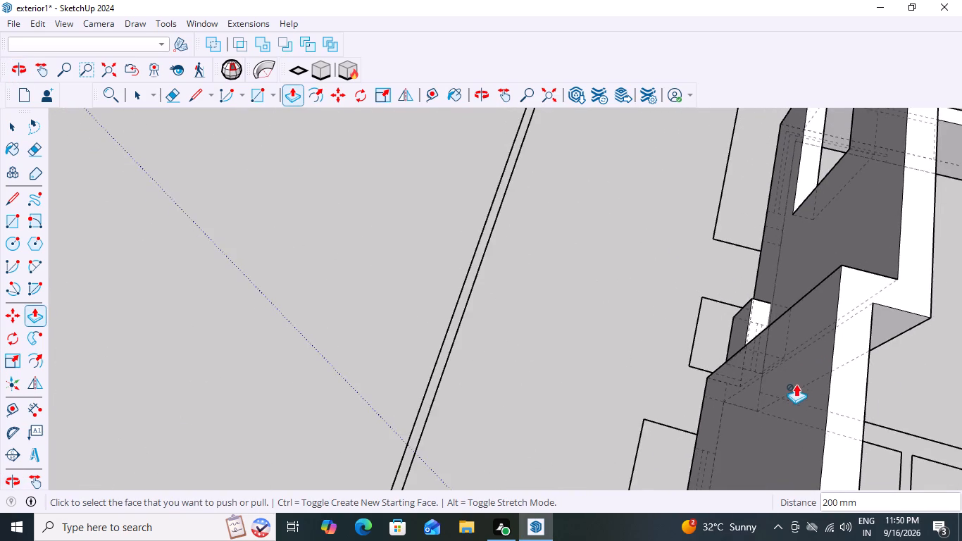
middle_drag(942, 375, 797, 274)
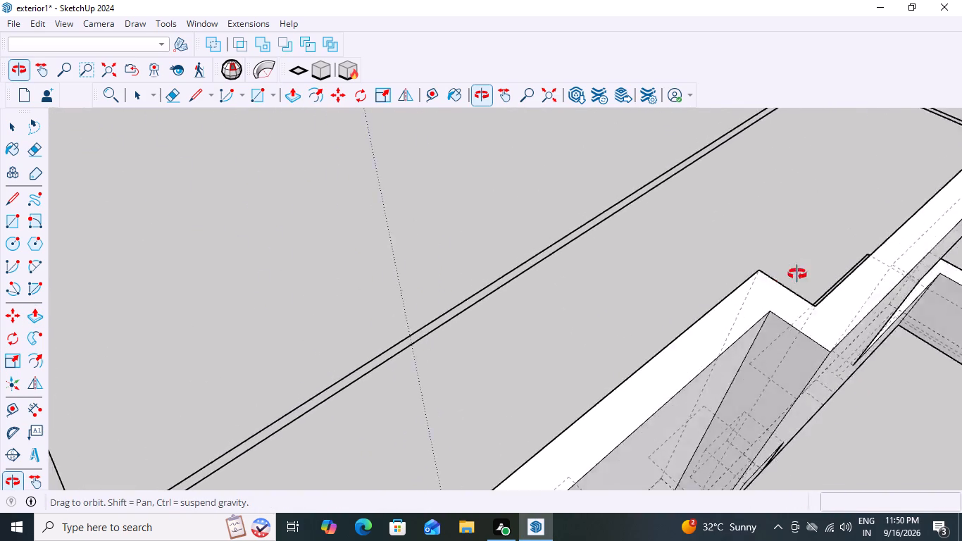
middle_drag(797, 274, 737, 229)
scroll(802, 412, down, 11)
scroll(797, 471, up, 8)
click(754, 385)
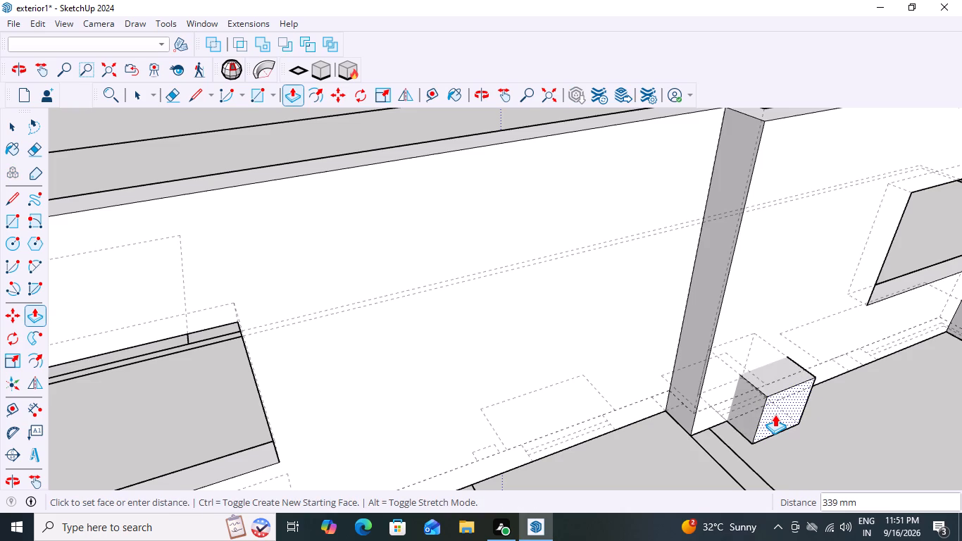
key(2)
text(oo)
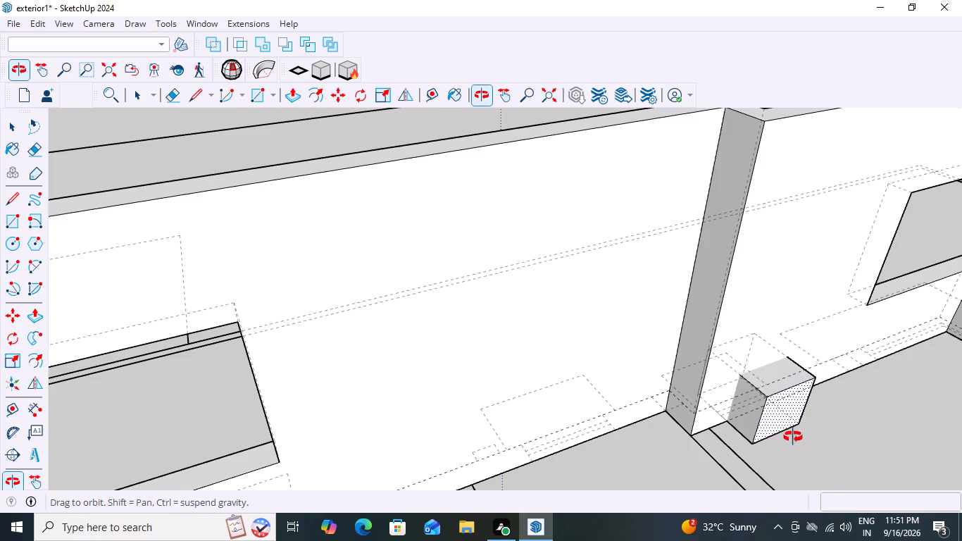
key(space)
Pull the window block's face on the room side 200 mm inward from the front wall.
key(p)
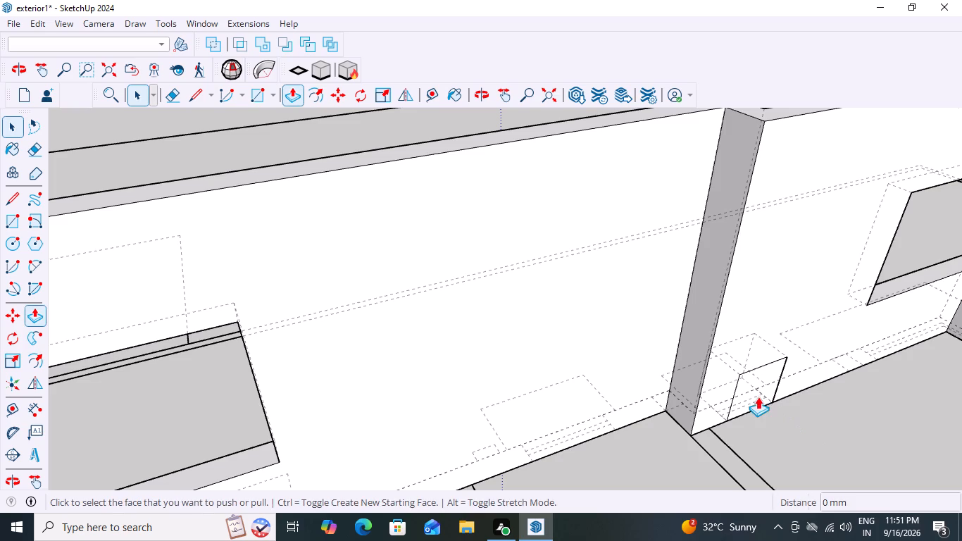
click(752, 387)
text(200)
key(Return)
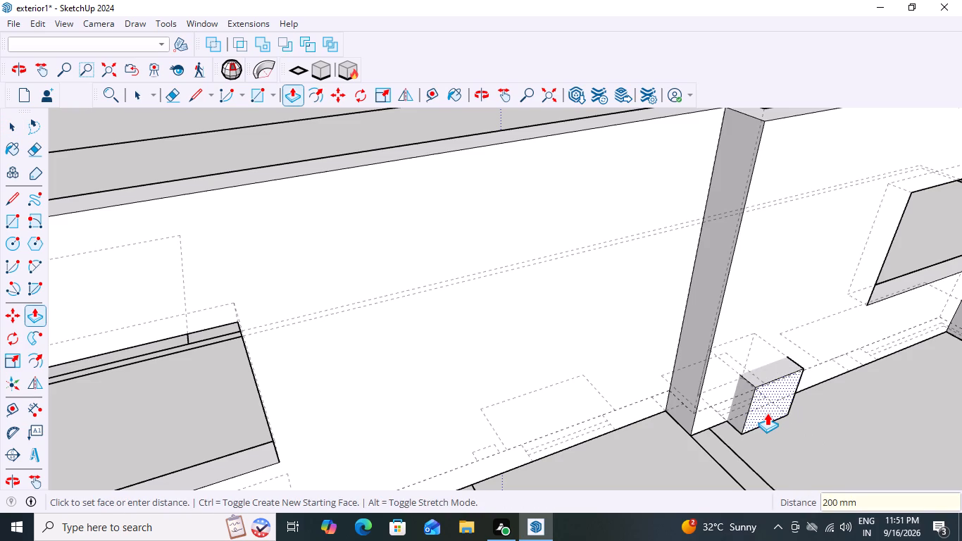
key(space)
Select the whole window block with all its faces and edges and make it a group.
scroll(839, 435, down, 15)
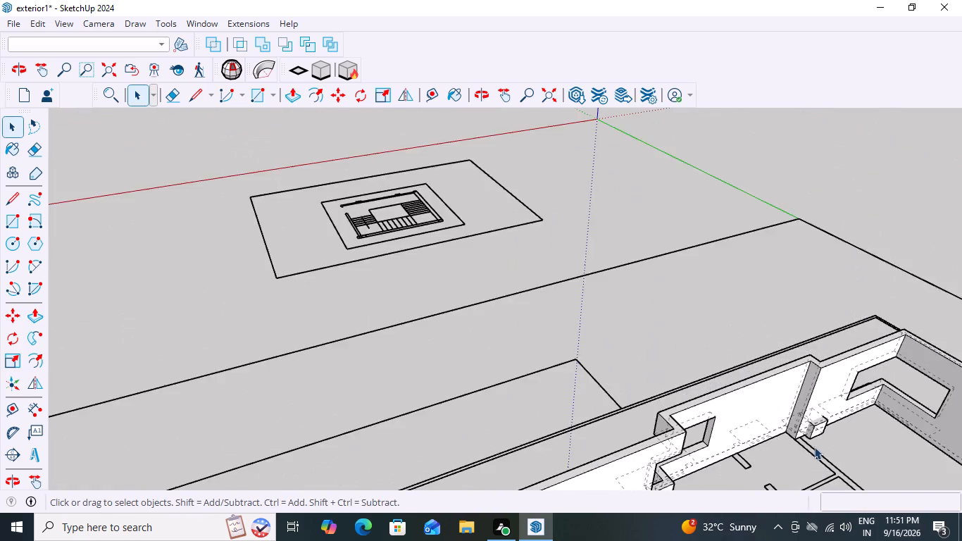
scroll(736, 360, down, 4)
scroll(826, 398, up, 11)
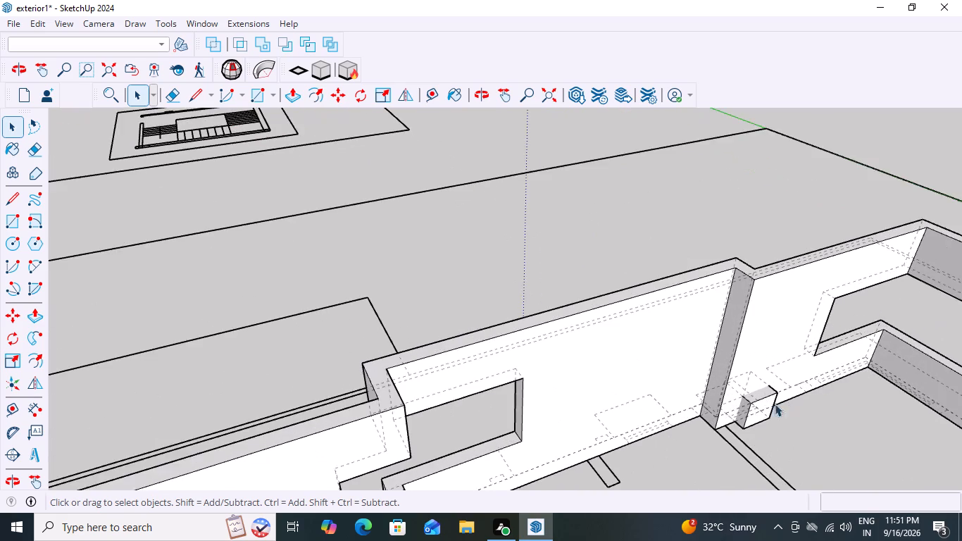
scroll(775, 404, up, 3)
triple_click(758, 401)
triple_click(758, 402)
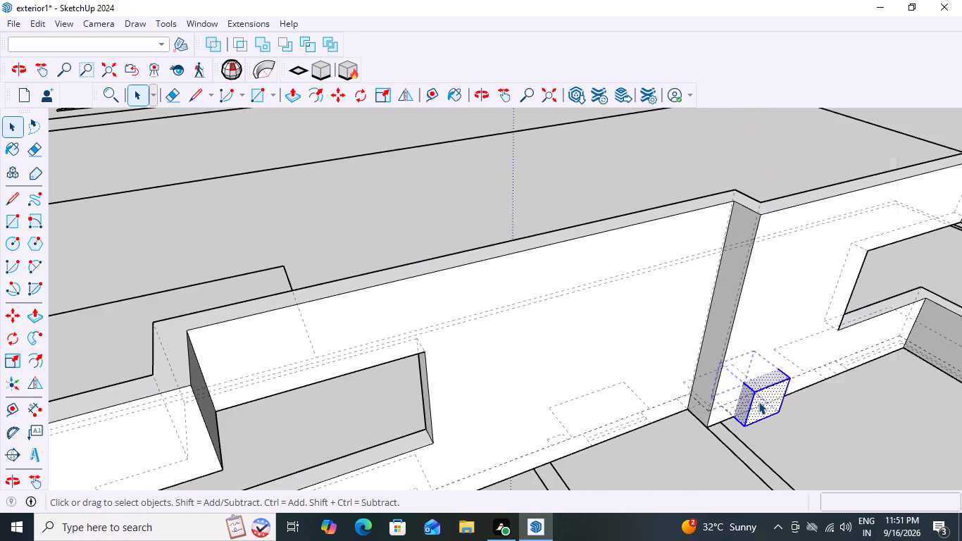
right_click(758, 402)
click(811, 268)
Move the window block group 3' straight up along the blue axis from the front wall's base.
scroll(815, 285, down, 3)
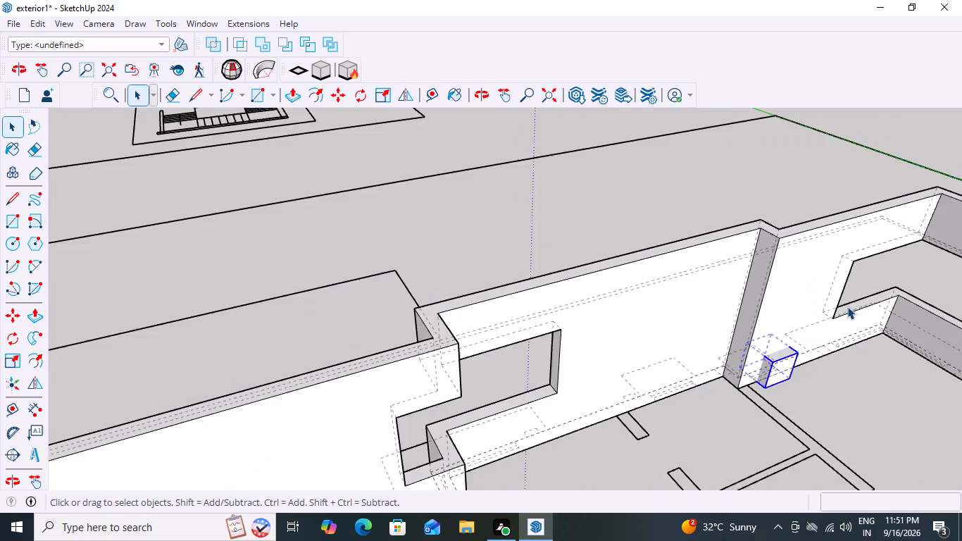
scroll(847, 306, down, 19)
scroll(640, 358, down, 2)
middle_drag(701, 315, 837, 327)
scroll(744, 325, down, 1)
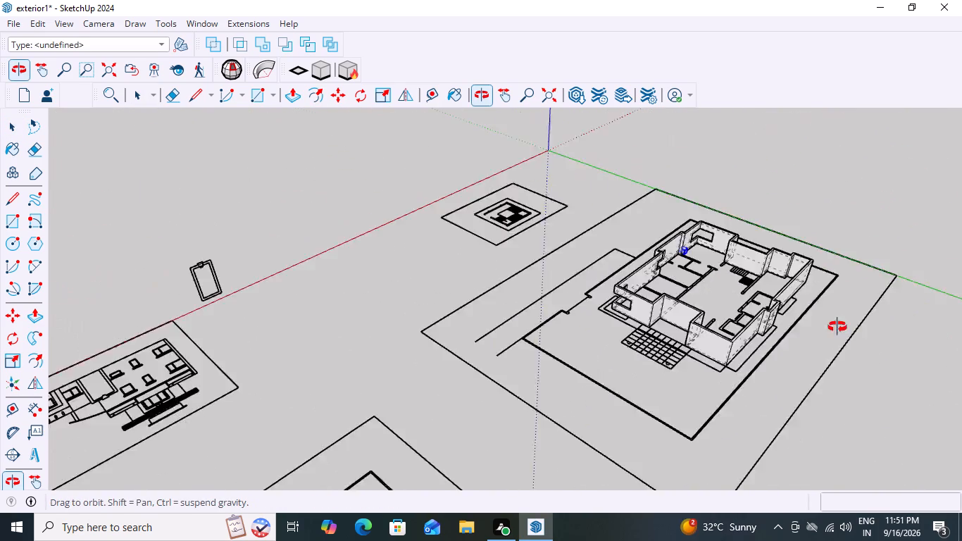
middle_drag(837, 327, 905, 302)
scroll(906, 306, up, 1)
scroll(578, 182, up, 16)
middle_drag(701, 290, 834, 299)
scroll(562, 185, up, 7)
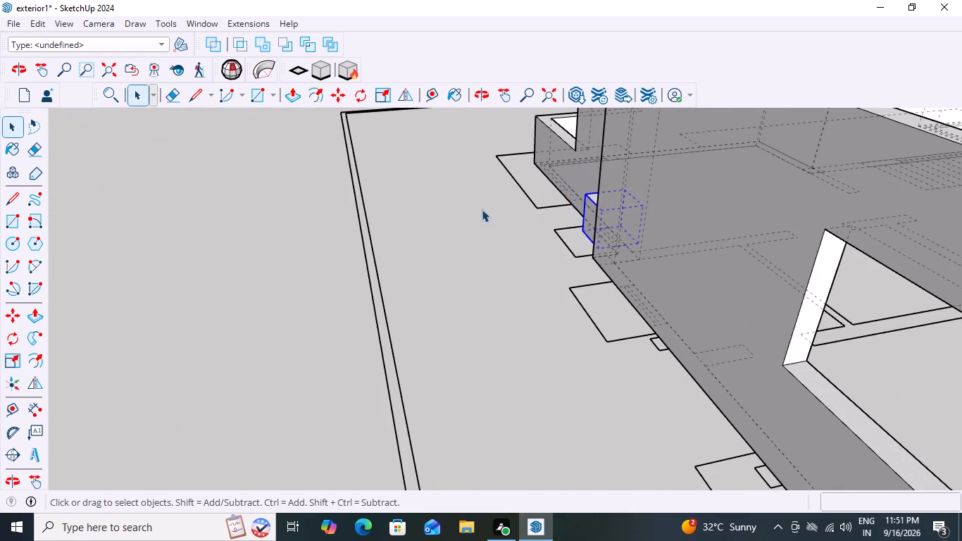
scroll(479, 211, down, 11)
middle_drag(538, 292, 765, 327)
scroll(701, 318, down, 1)
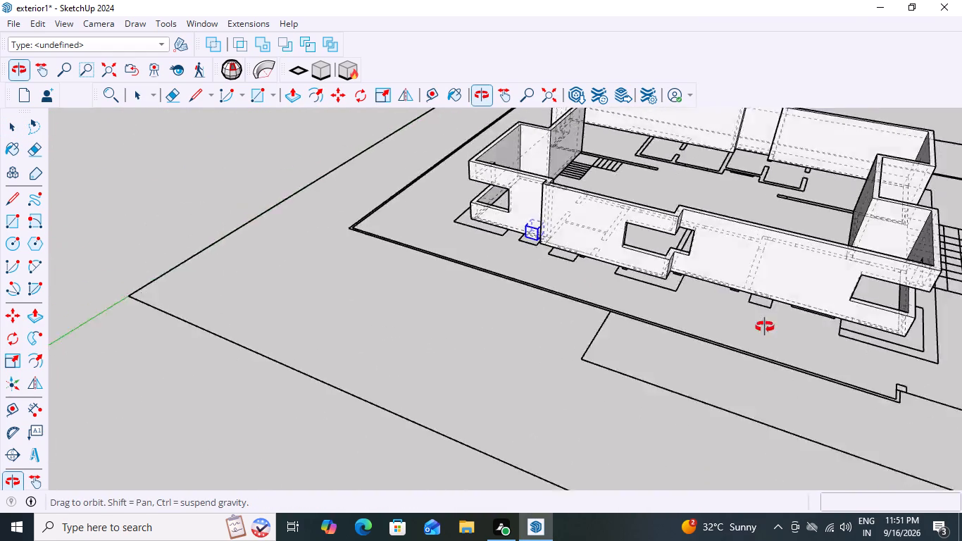
middle_drag(765, 327, 879, 349)
scroll(501, 223, up, 11)
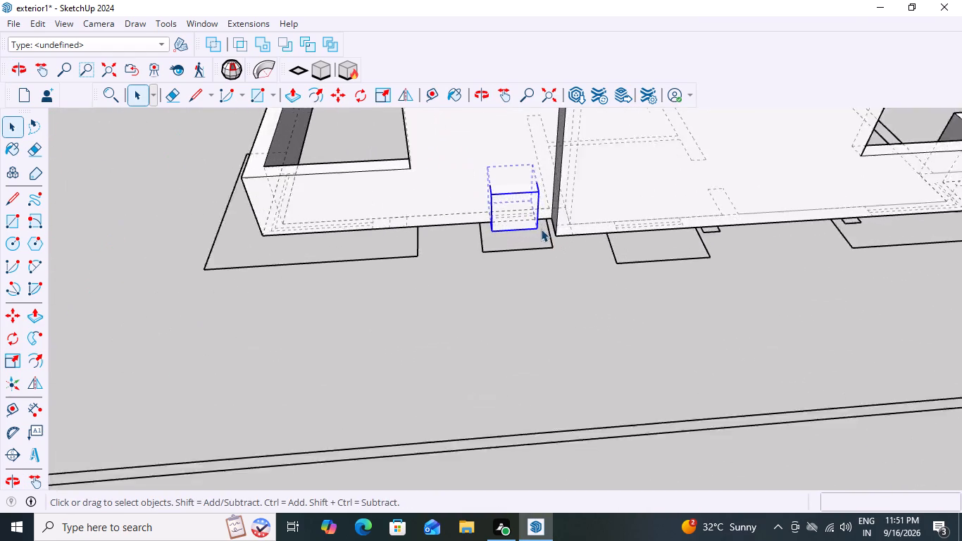
scroll(541, 229, up, 3)
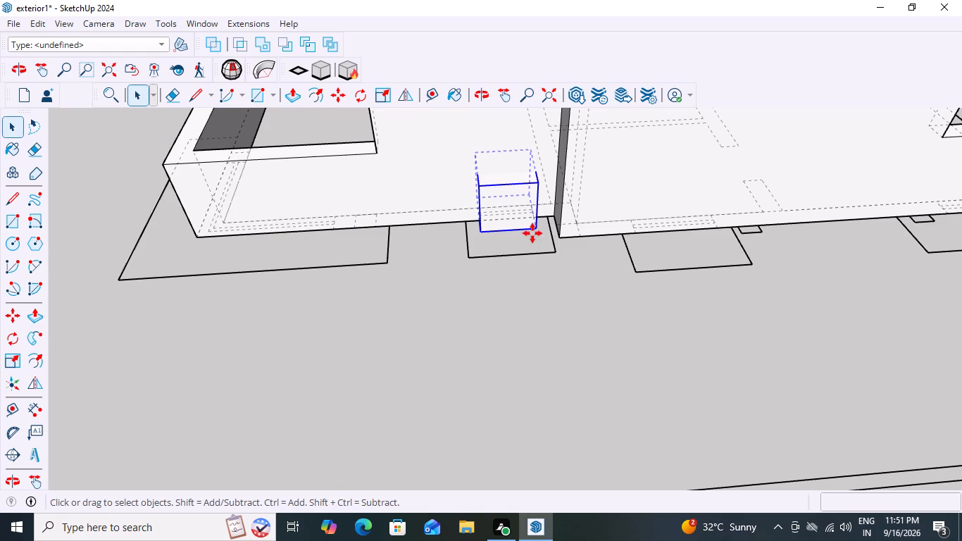
key(m)
click(537, 228)
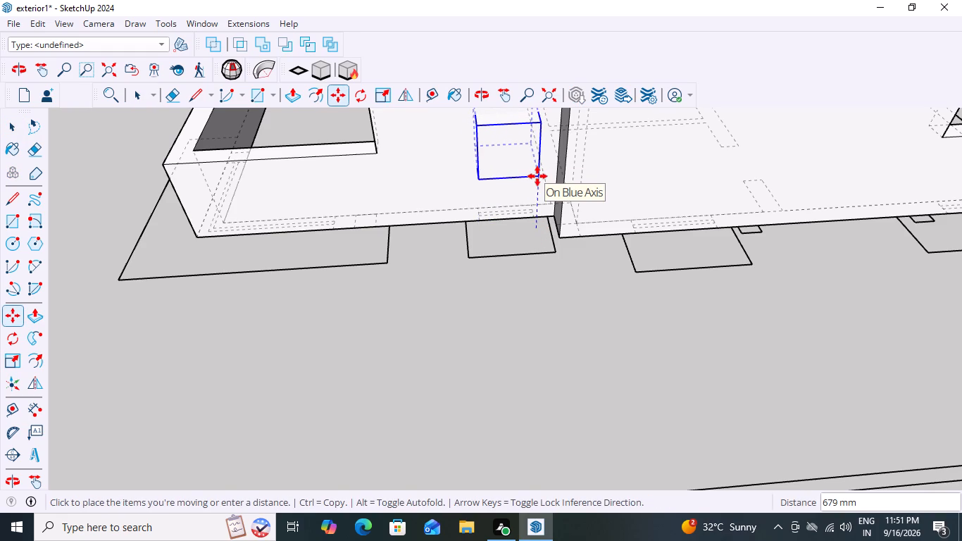
key(3)
key(apostrophe)
key(Return)
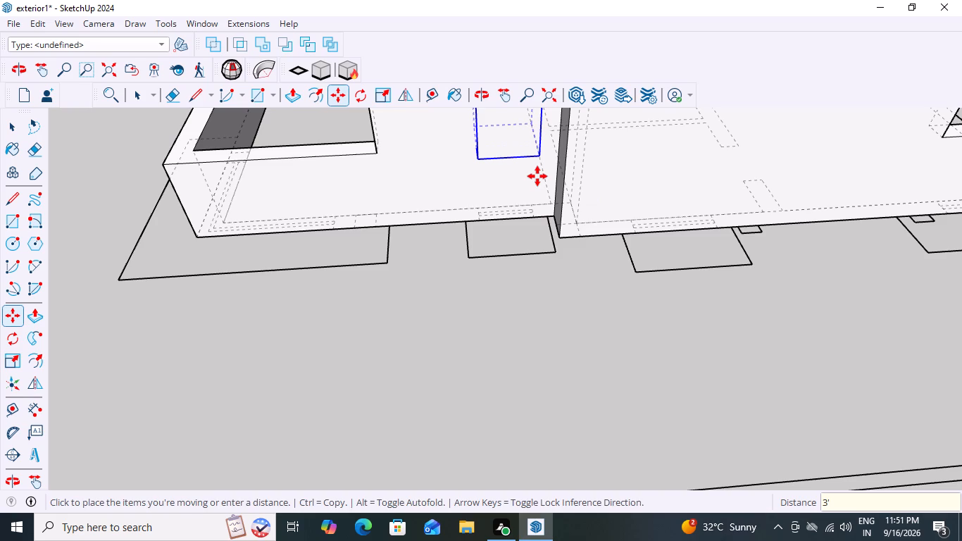
key(space)
Deselect the window block and turn off the dashed back-edge display.
scroll(497, 339, down, 9)
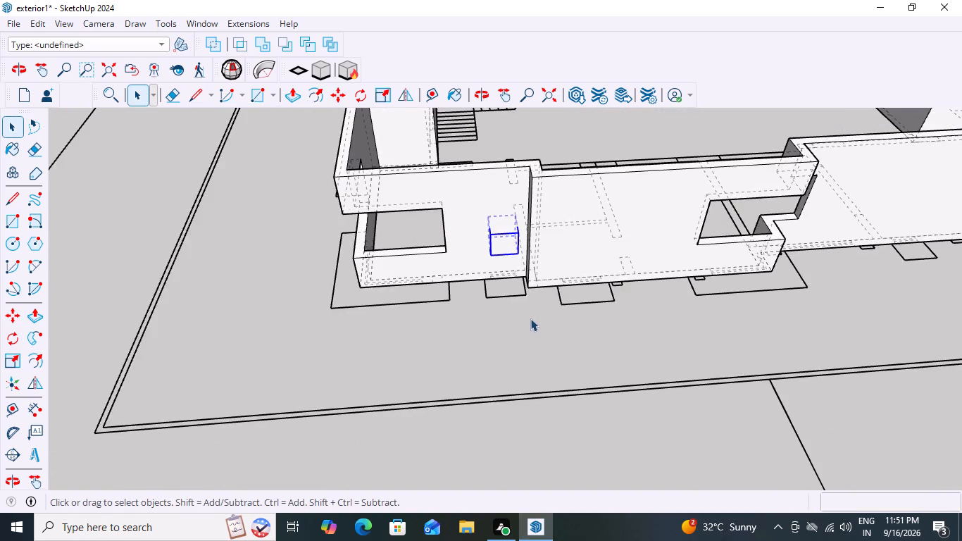
scroll(532, 316, down, 3)
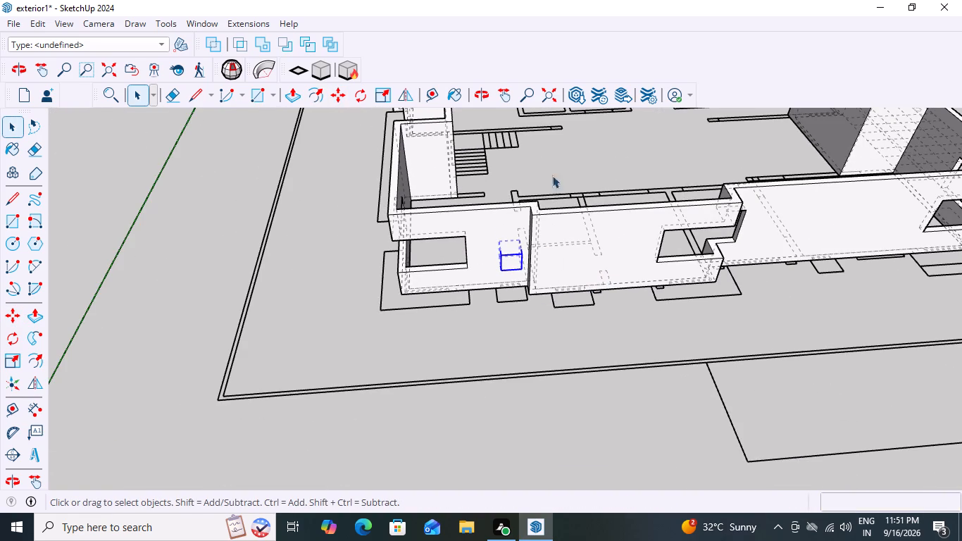
click(552, 154)
scroll(540, 292, up, 6)
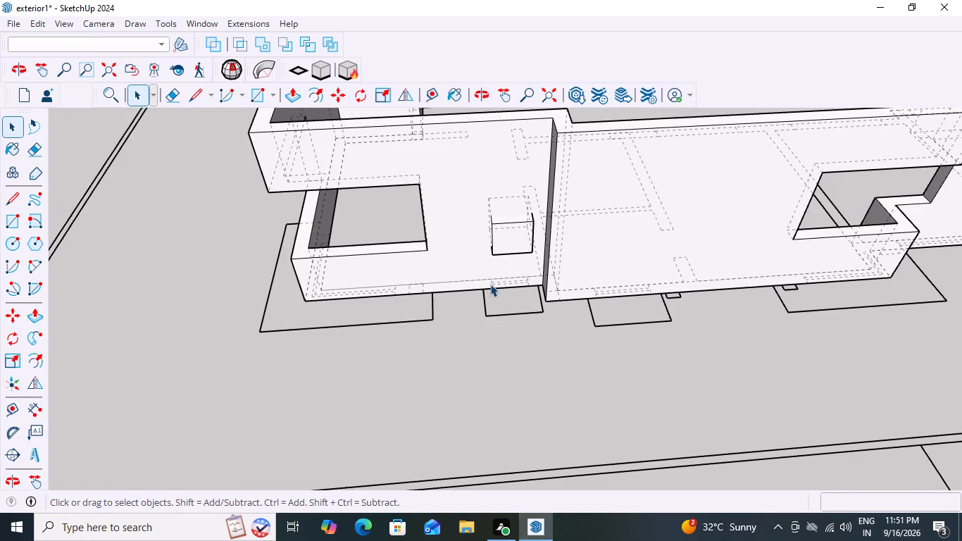
click(470, 345)
click(470, 345)
key(k)
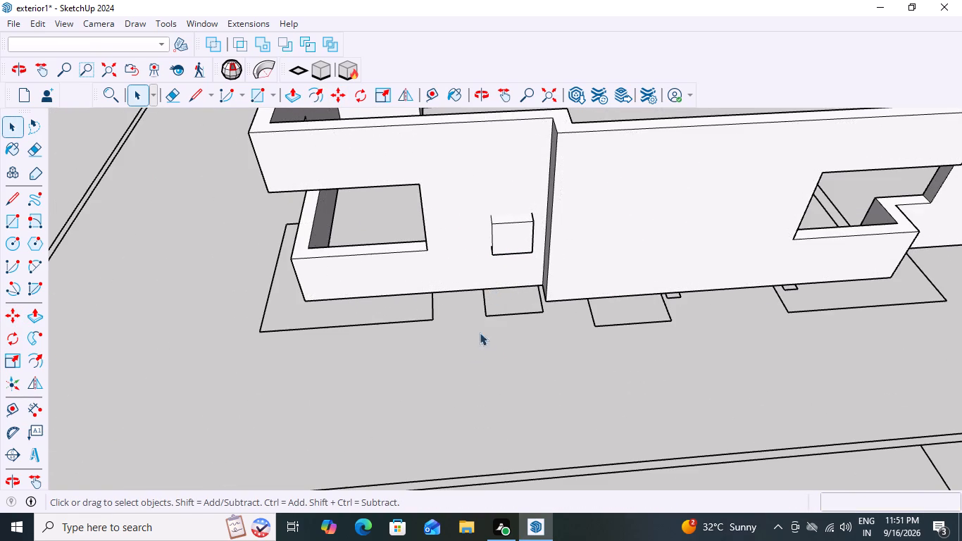
Subtract the raised window block from the house wall solid to cut the small window opening, and clear the selection.
scroll(501, 292, down, 3)
middle_drag(573, 263, 336, 371)
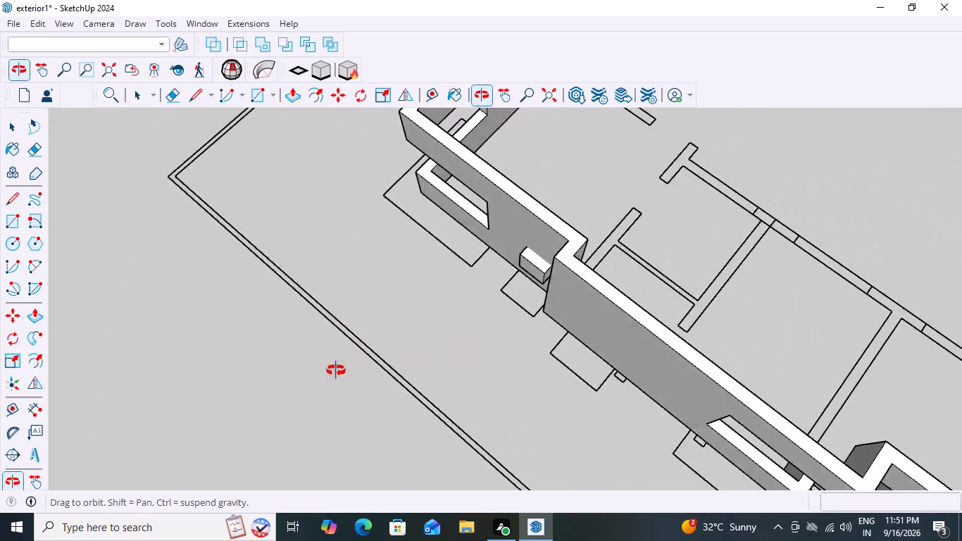
middle_drag(336, 371, 311, 358)
middle_drag(761, 250, 679, 340)
middle_drag(686, 340, 869, 267)
scroll(485, 298, down, 3)
middle_drag(482, 315, 645, 280)
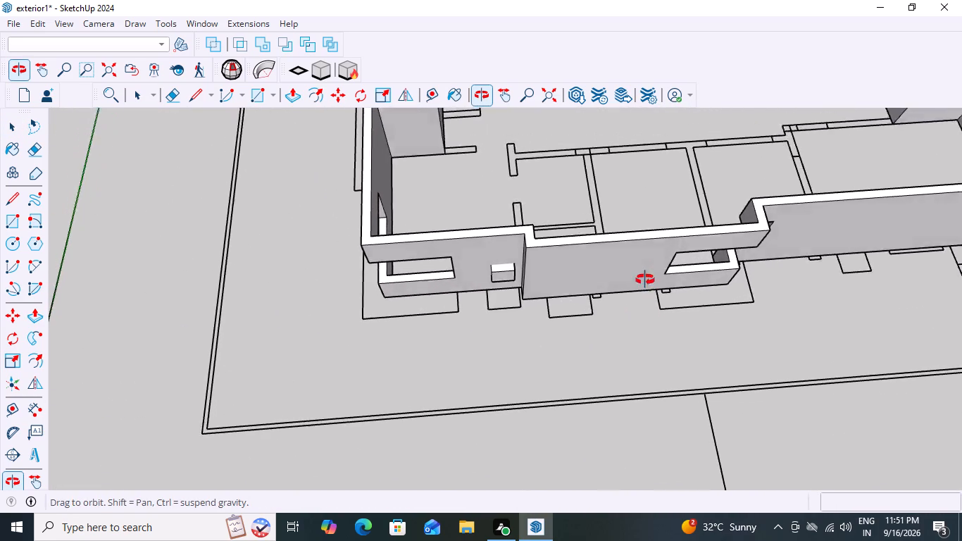
middle_drag(645, 280, 647, 236)
scroll(504, 270, up, 8)
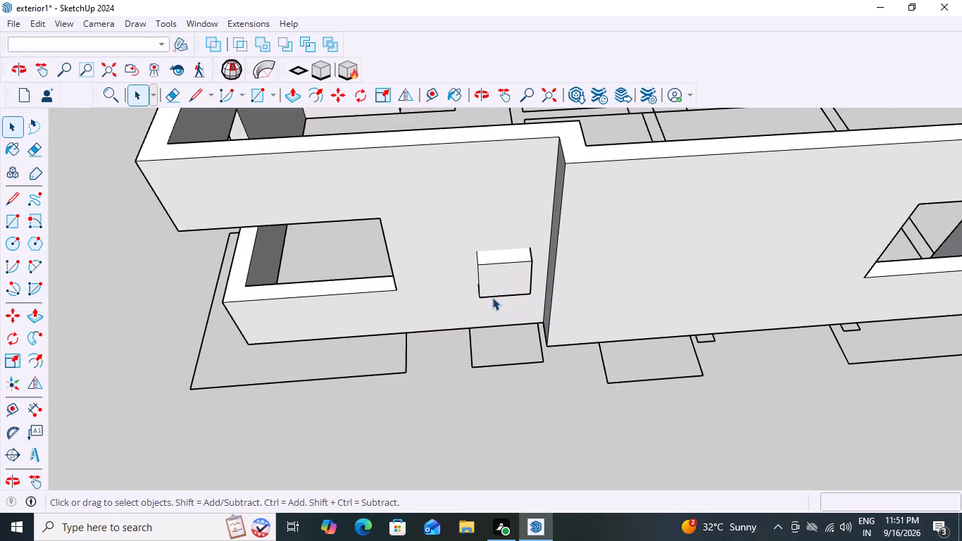
scroll(508, 293, up, 3)
click(502, 272)
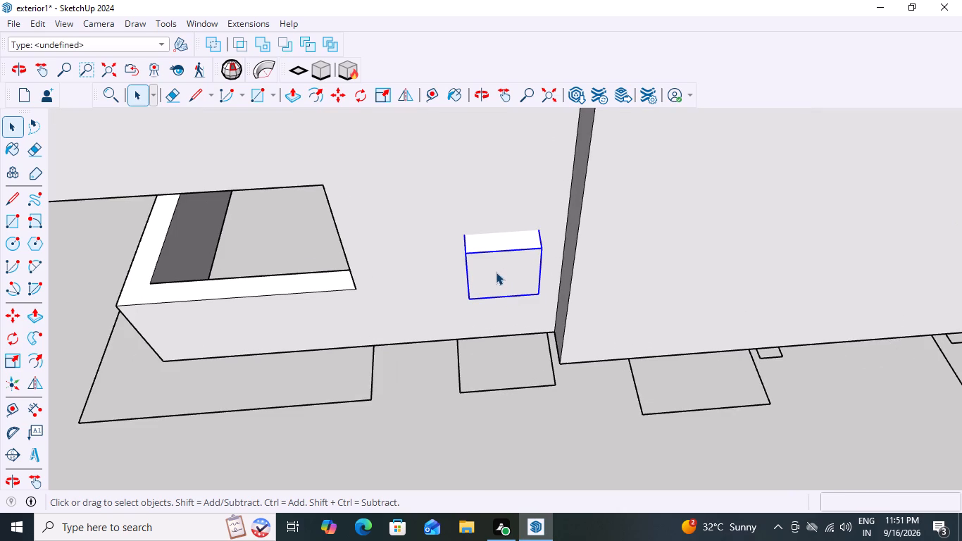
click(284, 42)
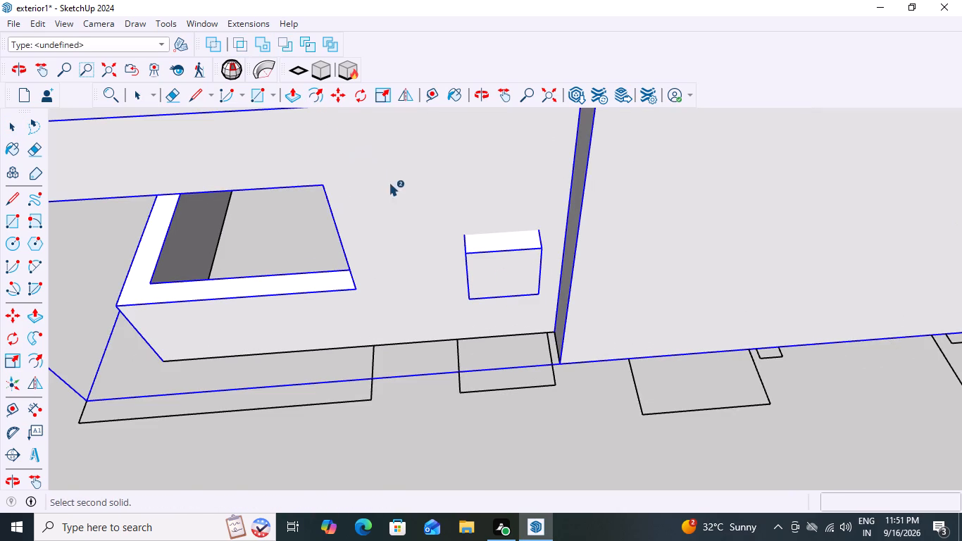
click(409, 186)
scroll(497, 292, down, 3)
key(space)
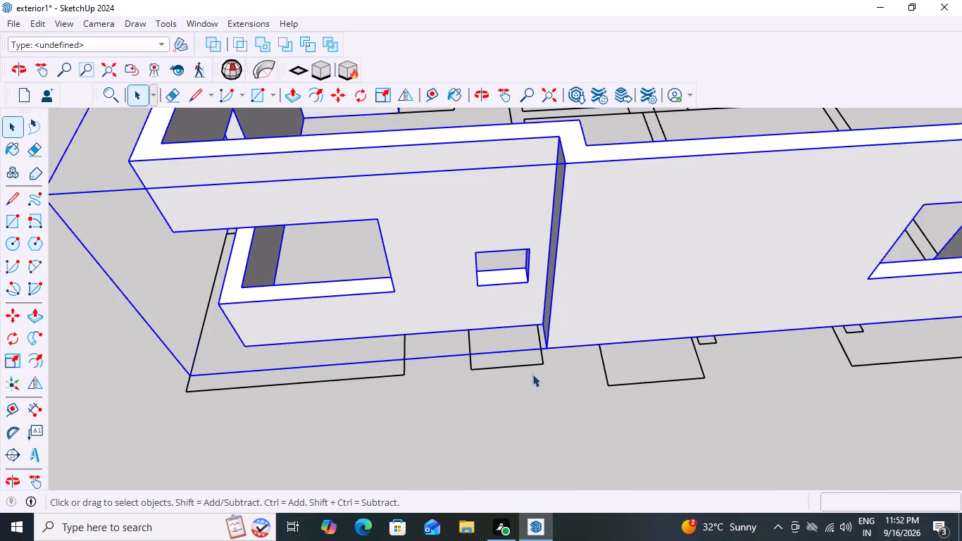
click(526, 390)
Examine the small window opening in the front wall and the neighbouring window positions along the facade.
middle_drag(595, 395, 617, 273)
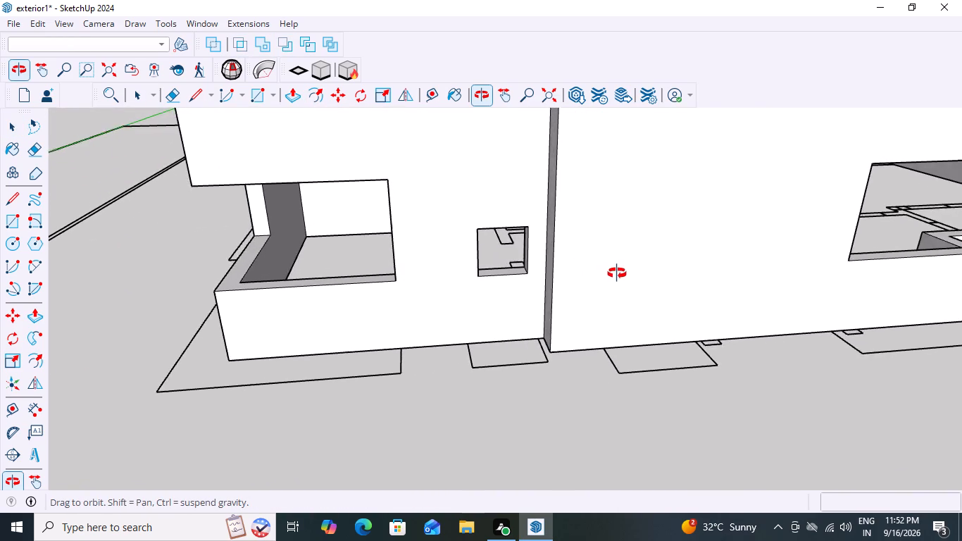
middle_drag(617, 273, 629, 272)
scroll(508, 282, up, 2)
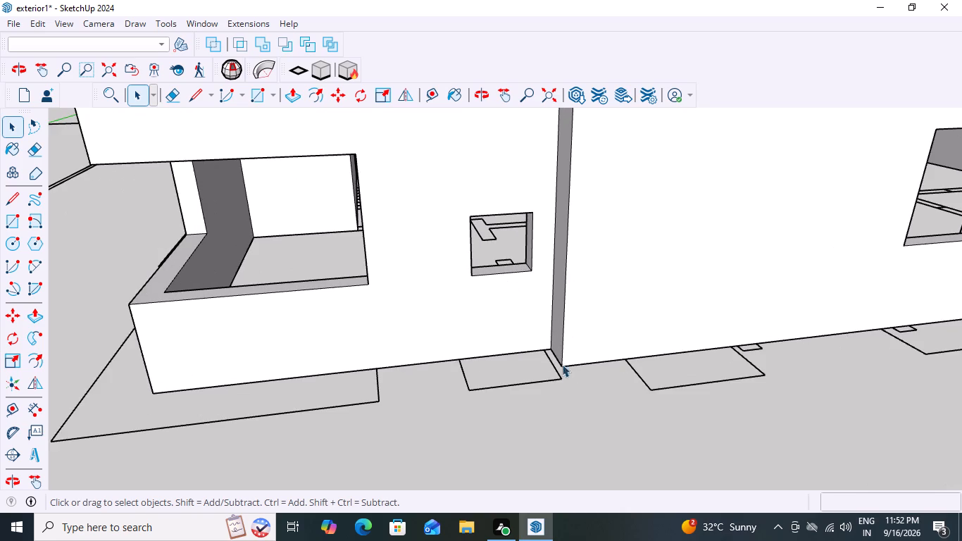
scroll(565, 368, down, 9)
middle_drag(584, 385, 535, 407)
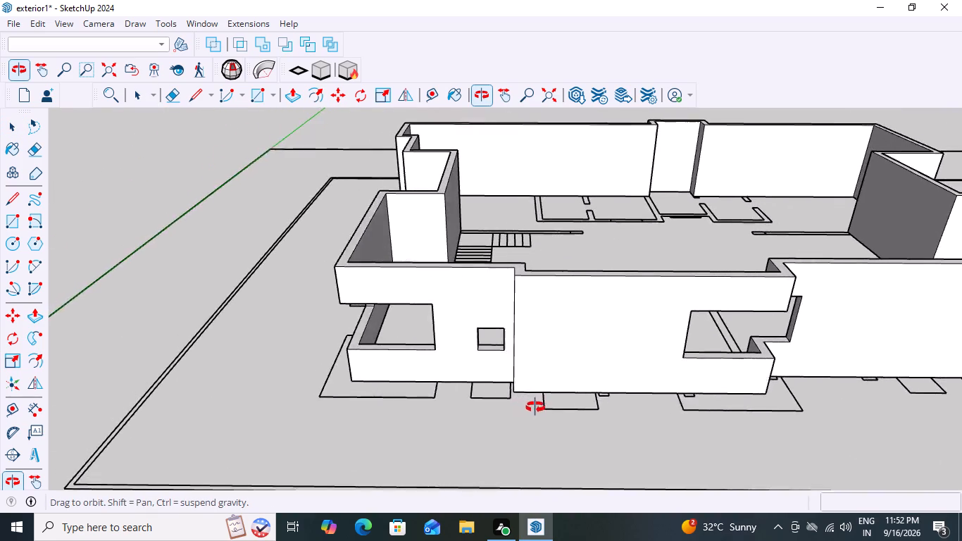
middle_drag(535, 407, 695, 390)
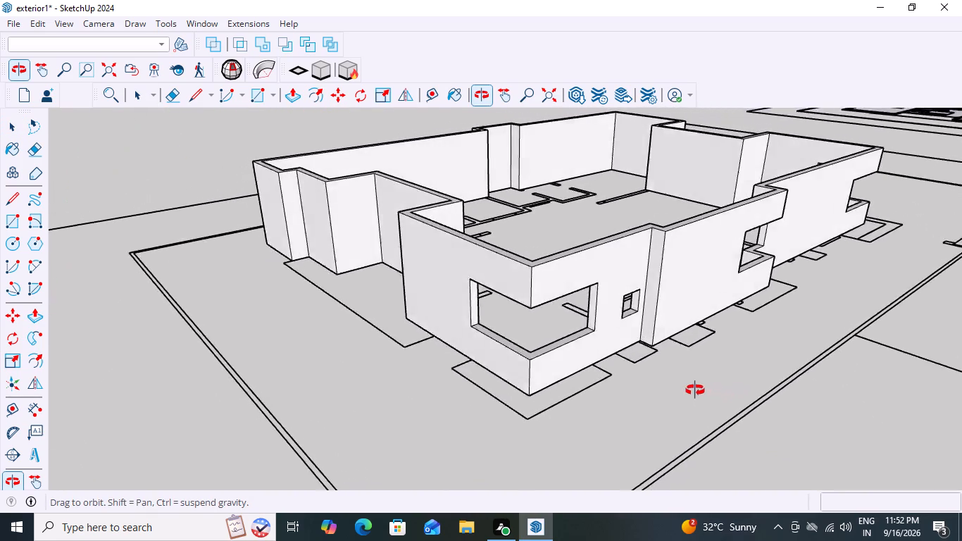
middle_drag(695, 390, 563, 387)
scroll(563, 389, up, 1)
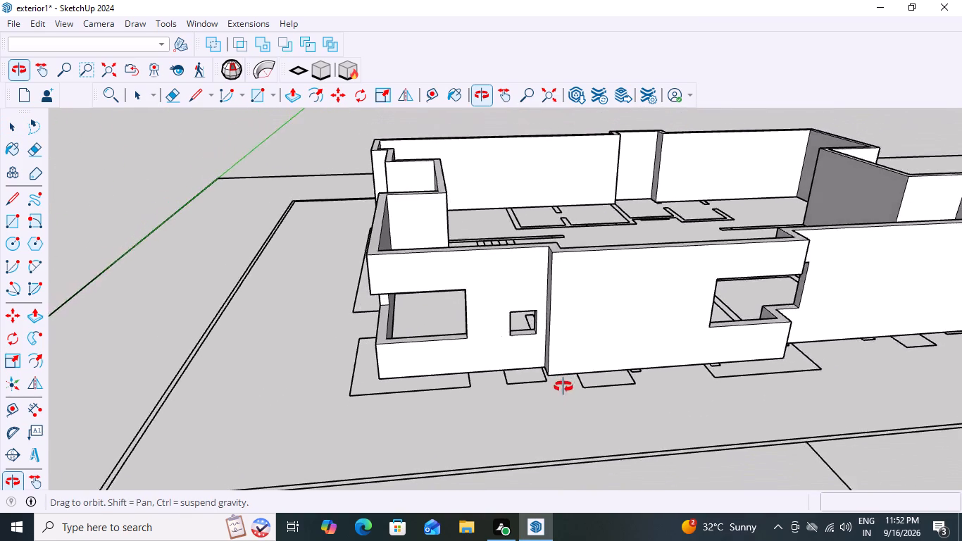
middle_drag(563, 387, 563, 383)
scroll(511, 359, up, 4)
scroll(540, 280, up, 2)
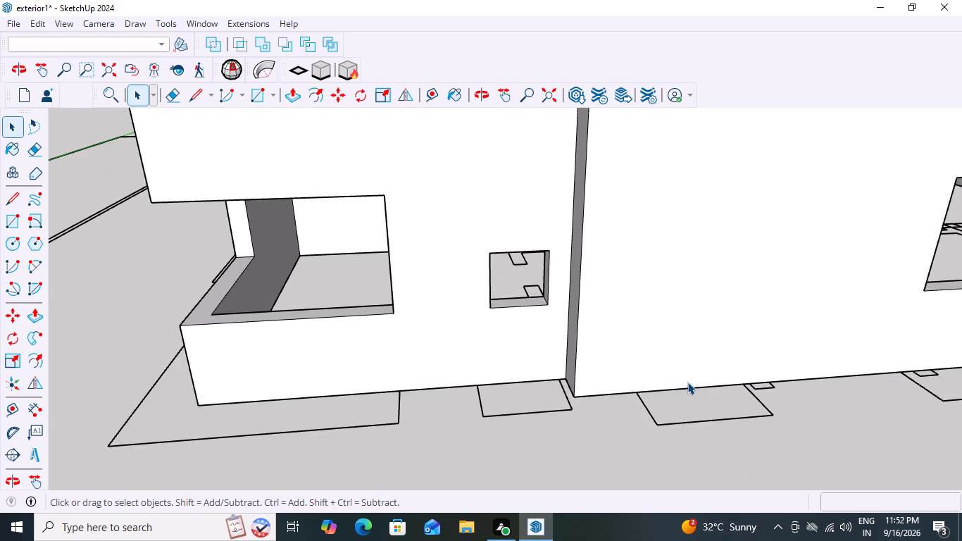
Show hidden back edges as dashed lines and draw a rectangle about 914 by 229 mm over the next front-wall window position.
scroll(691, 380, down, 2)
key(k)
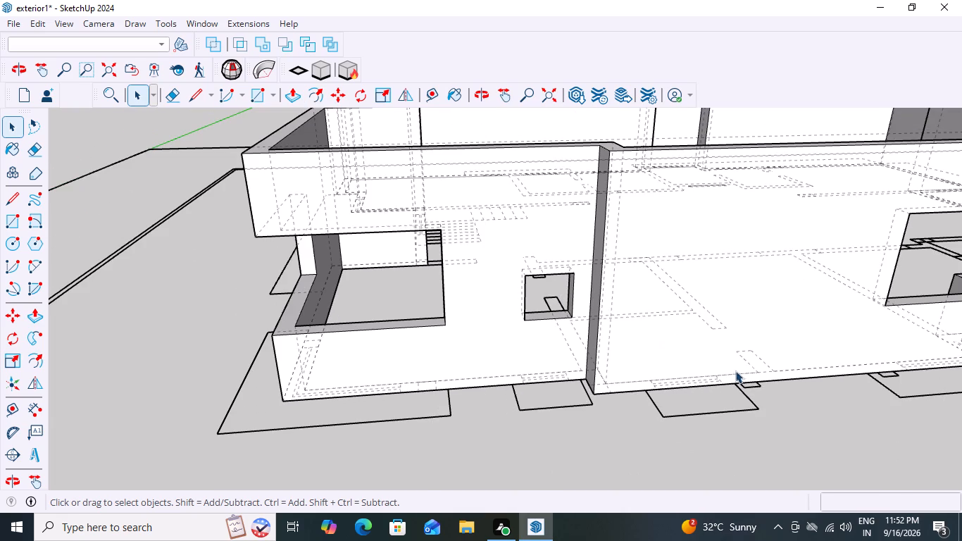
middle_drag(744, 375, 709, 472)
scroll(684, 322, up, 2)
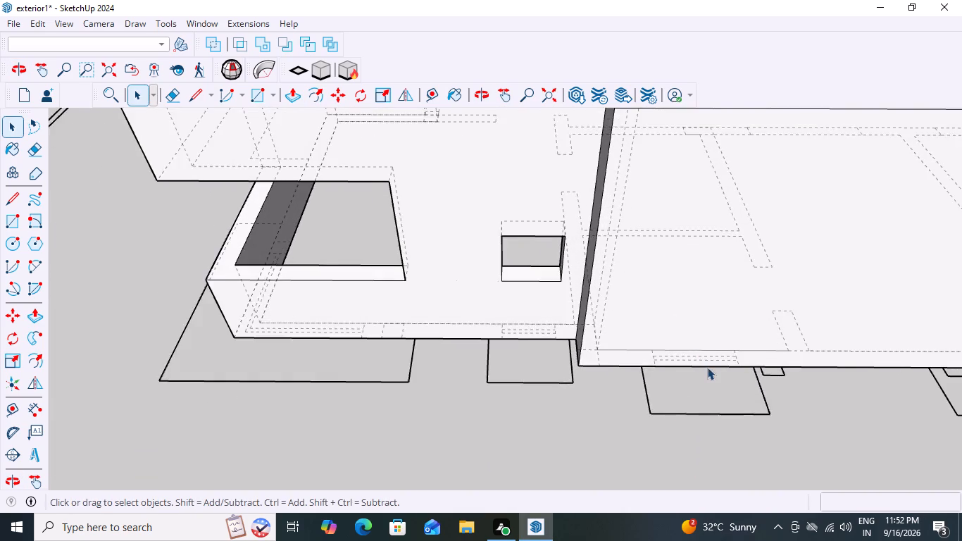
scroll(708, 367, up, 4)
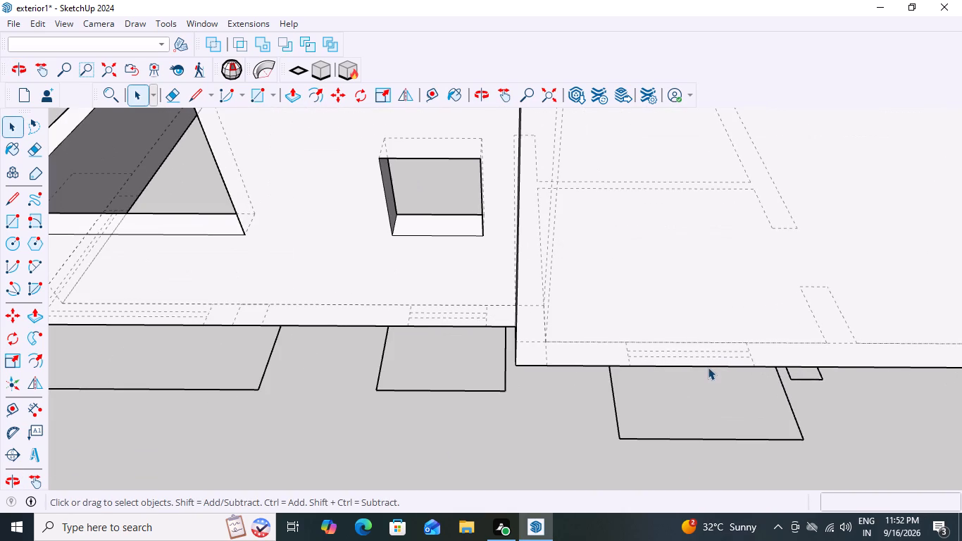
key(r)
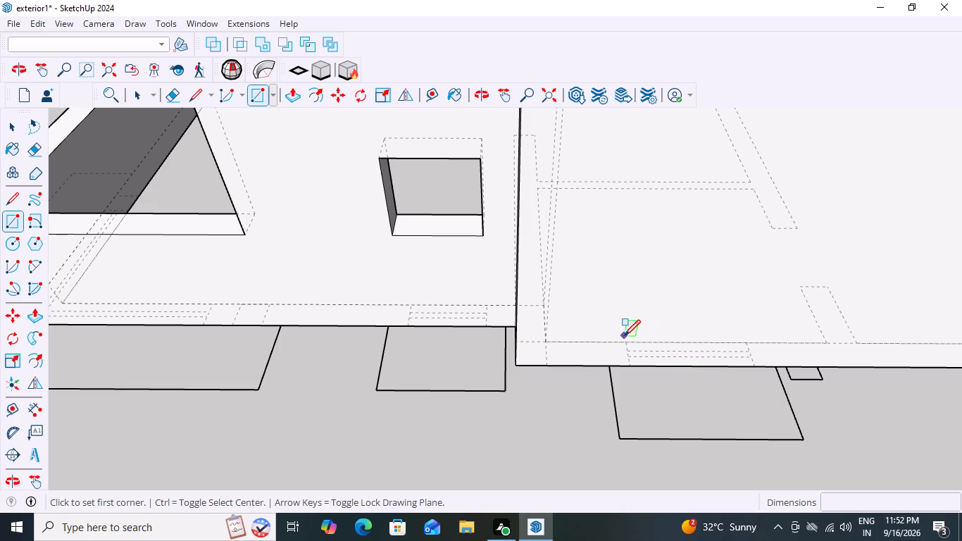
click(625, 341)
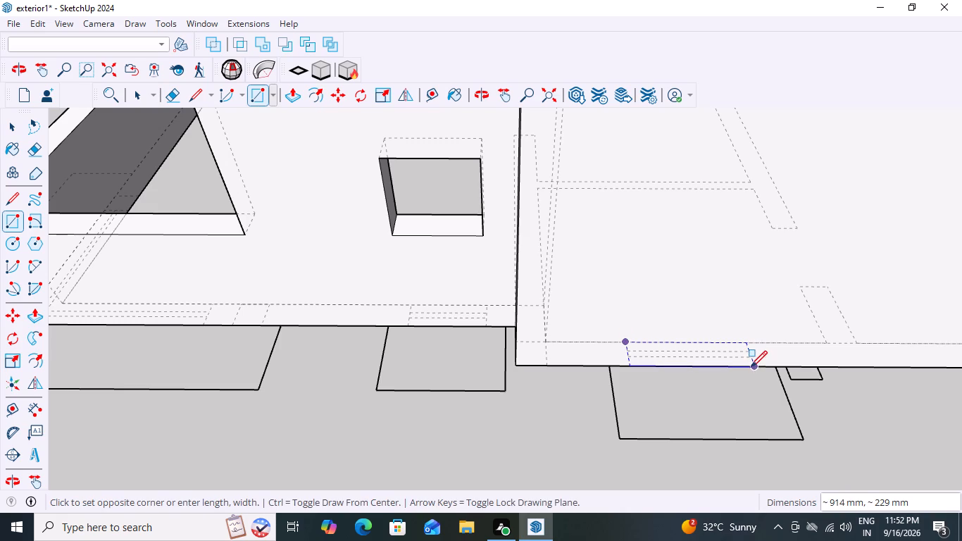
click(751, 367)
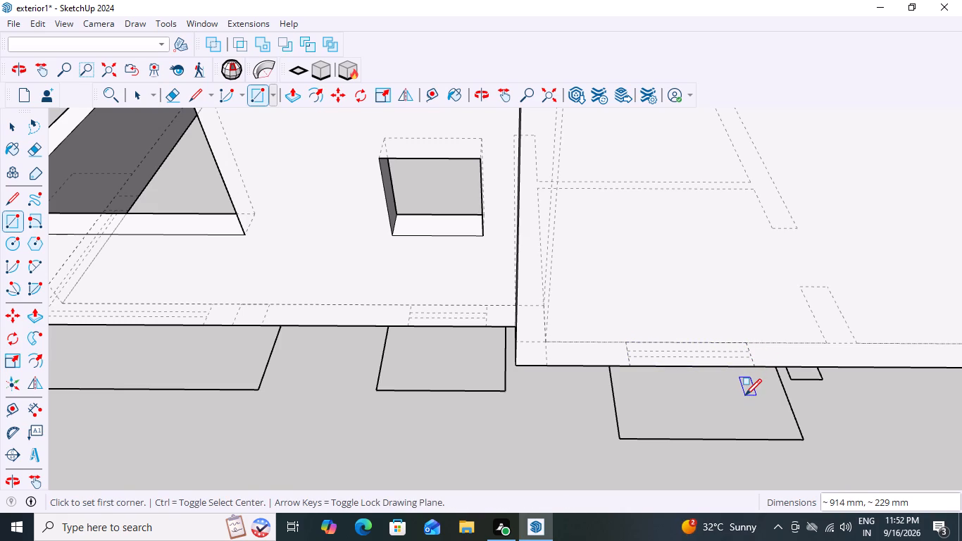
Extrude the window rectangle 600 mm upward into a block.
key(space)
click(716, 352)
click(716, 352)
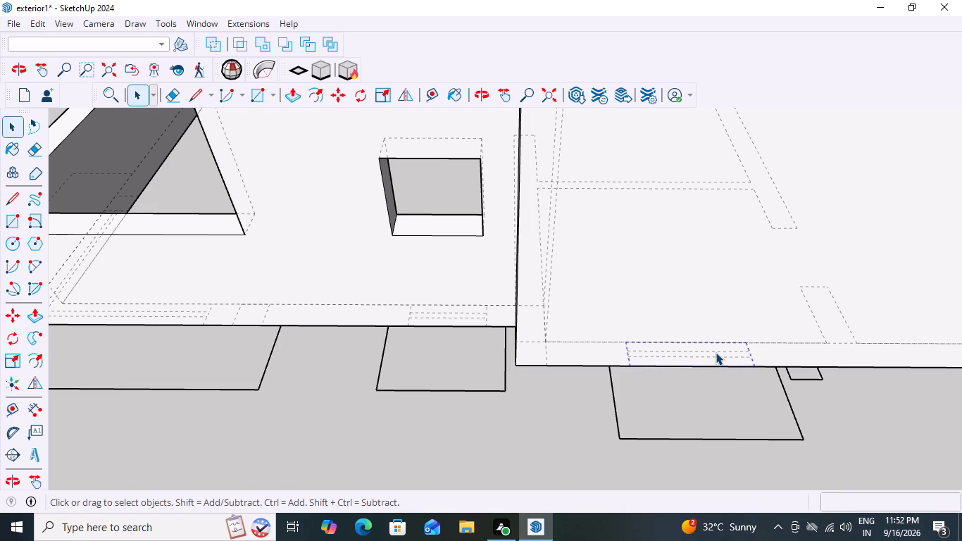
key(p)
click(718, 341)
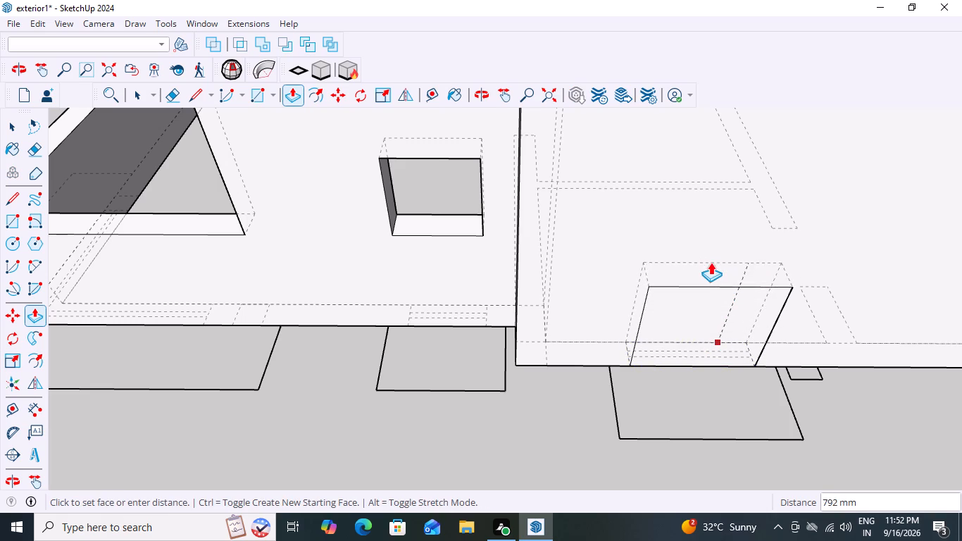
key(6)
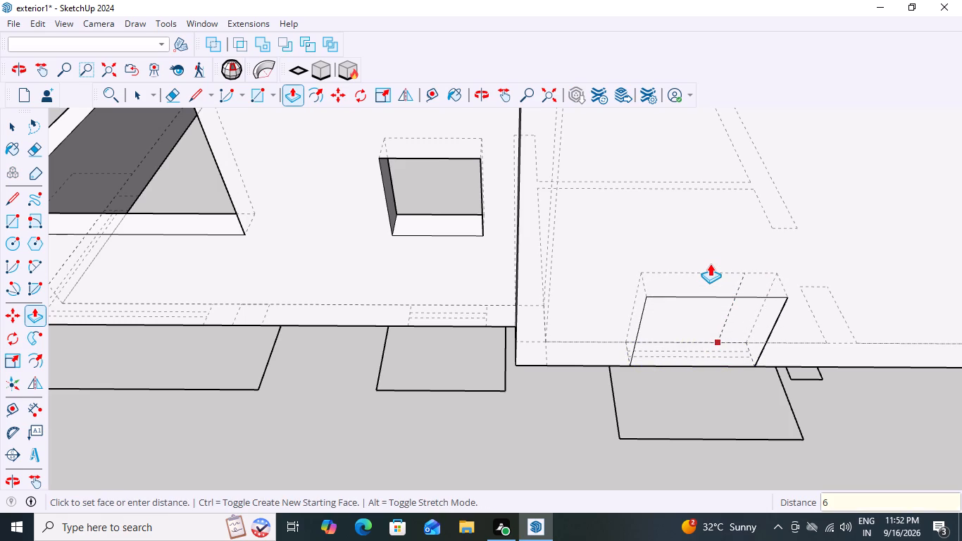
text(00)
key(Return)
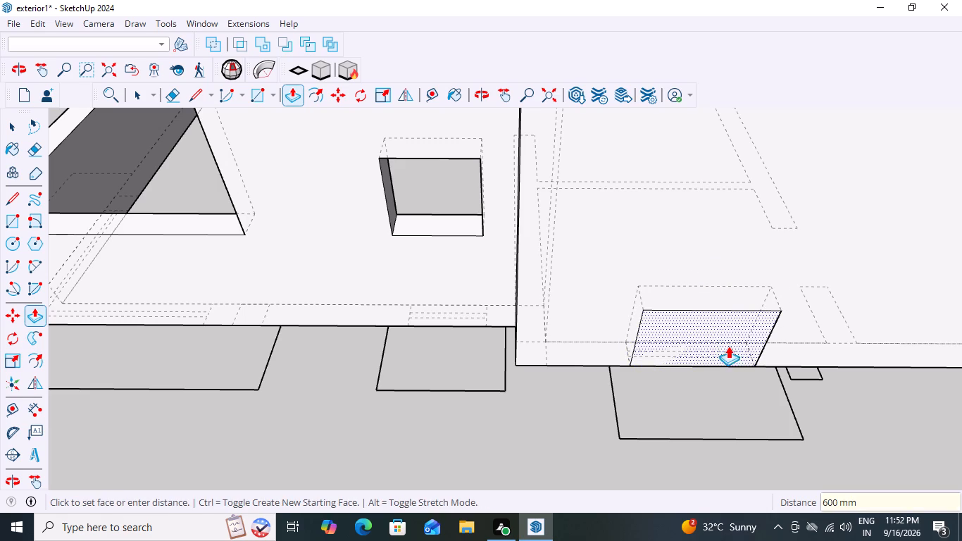
Extend the block's exterior face 200 mm outward beyond the front wall.
click(713, 325)
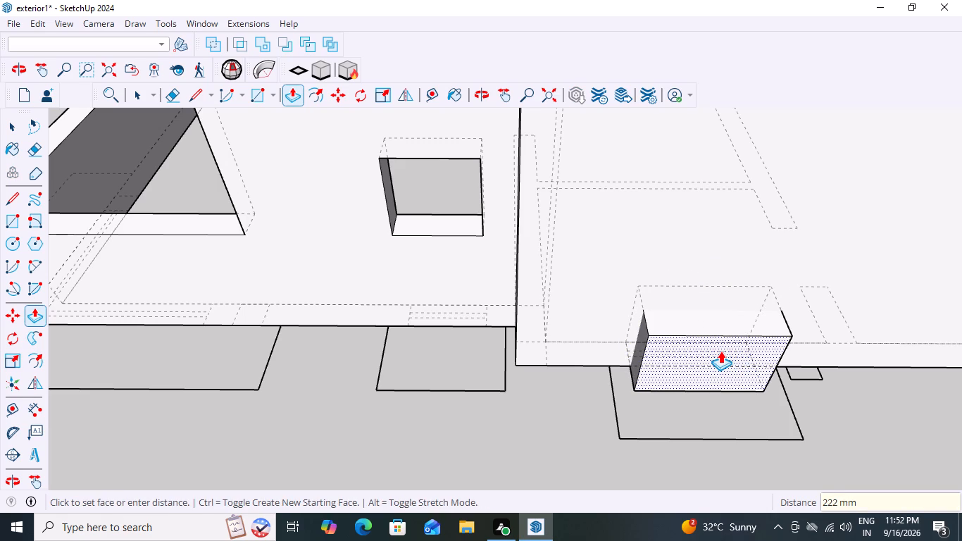
text(200)
key(Return)
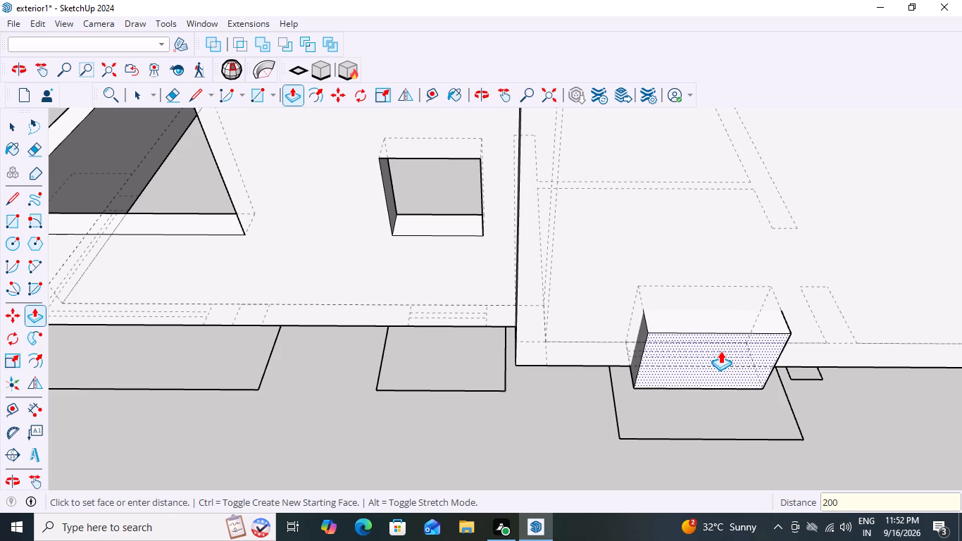
Extend the block's interior face 200 mm into the house, past the wall's inner surface.
scroll(789, 372, down, 5)
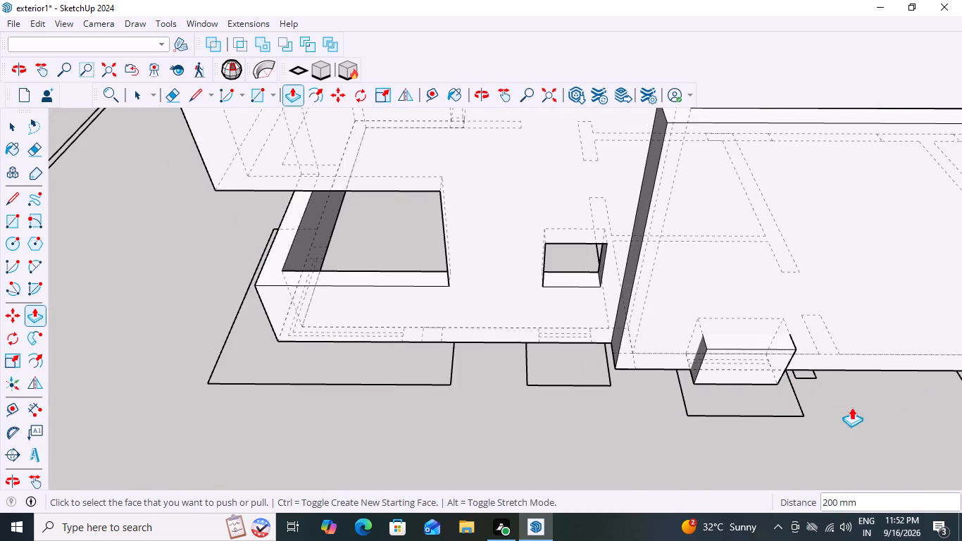
scroll(861, 400, down, 10)
middle_drag(866, 247, 559, 268)
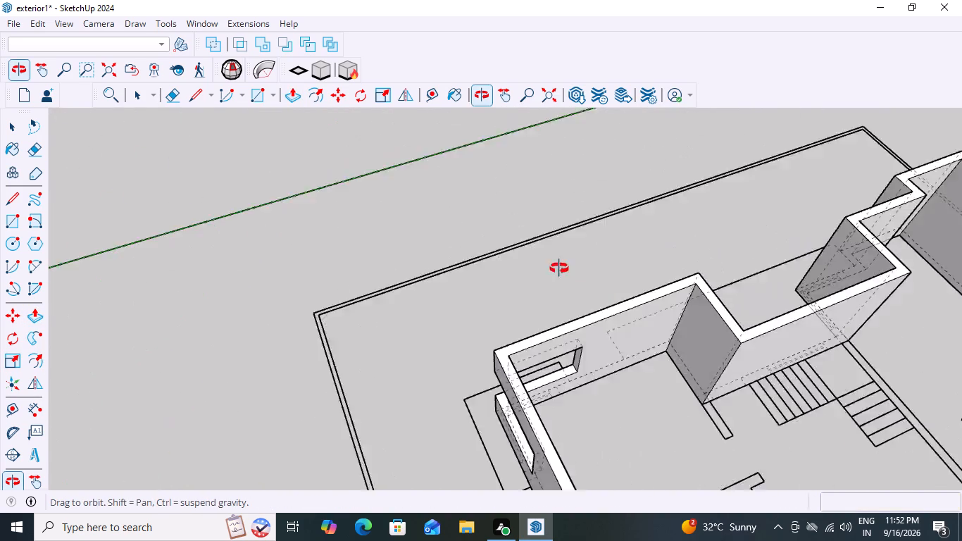
middle_drag(559, 268, 537, 242)
scroll(570, 314, down, 11)
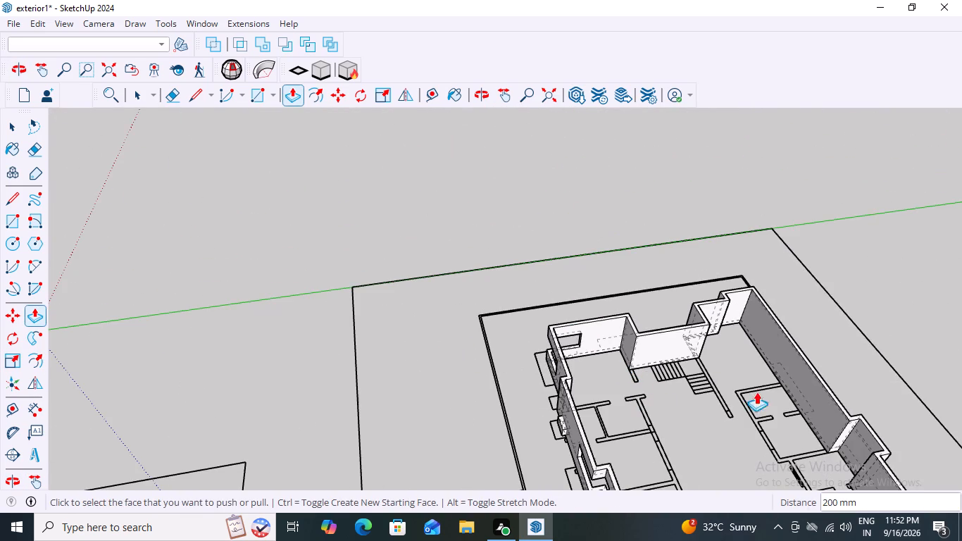
middle_drag(757, 392, 578, 303)
scroll(578, 303, down, 1)
scroll(507, 397, up, 8)
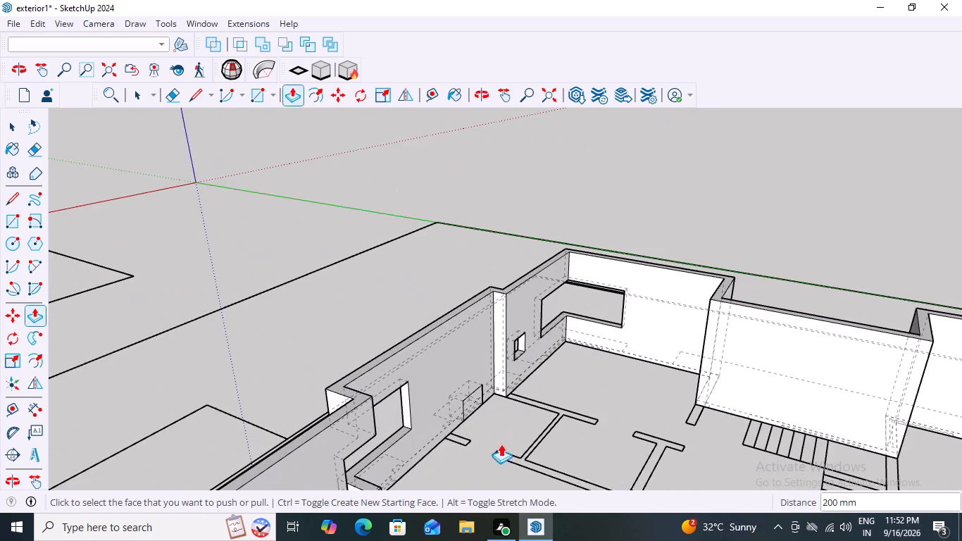
click(473, 394)
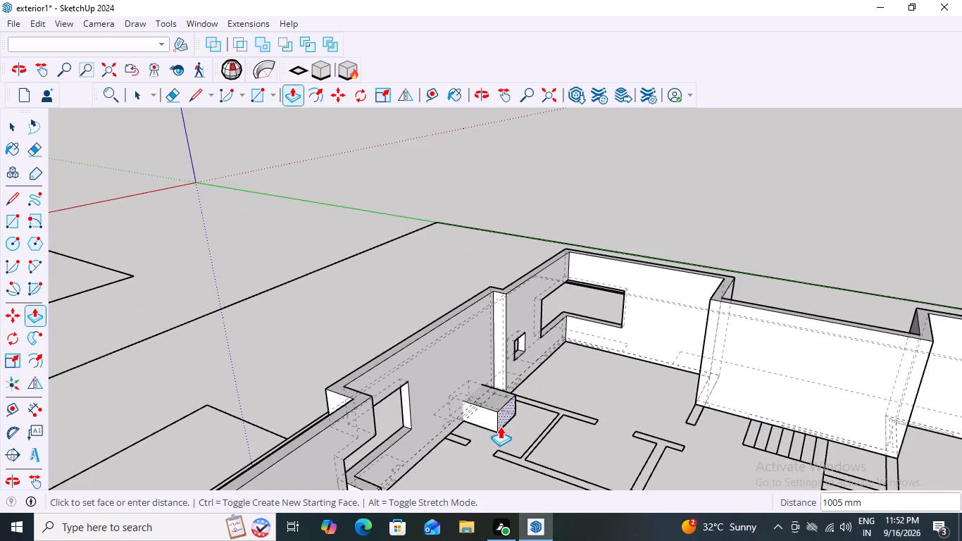
key(2)
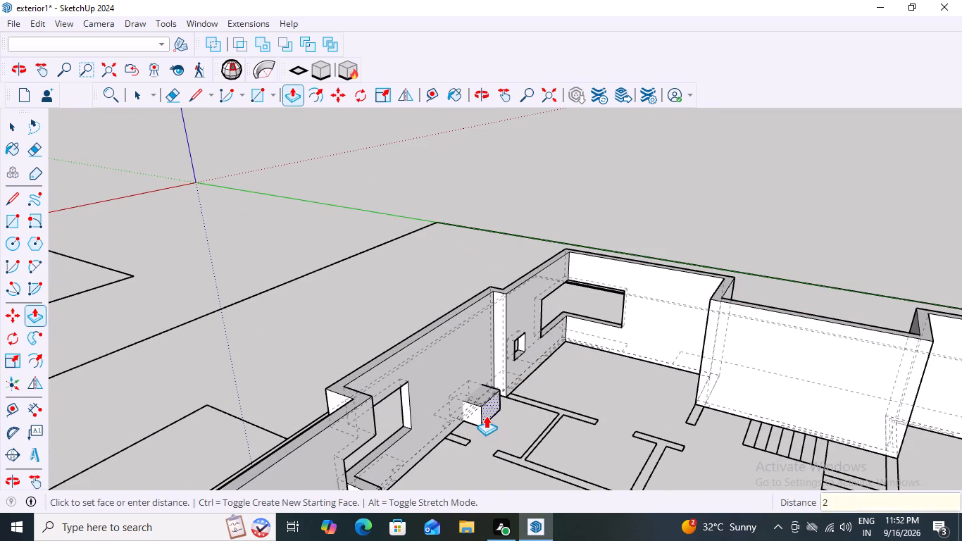
text(00)
key(Return)
Select the whole window block and make it a group, then clear the selection.
key(space)
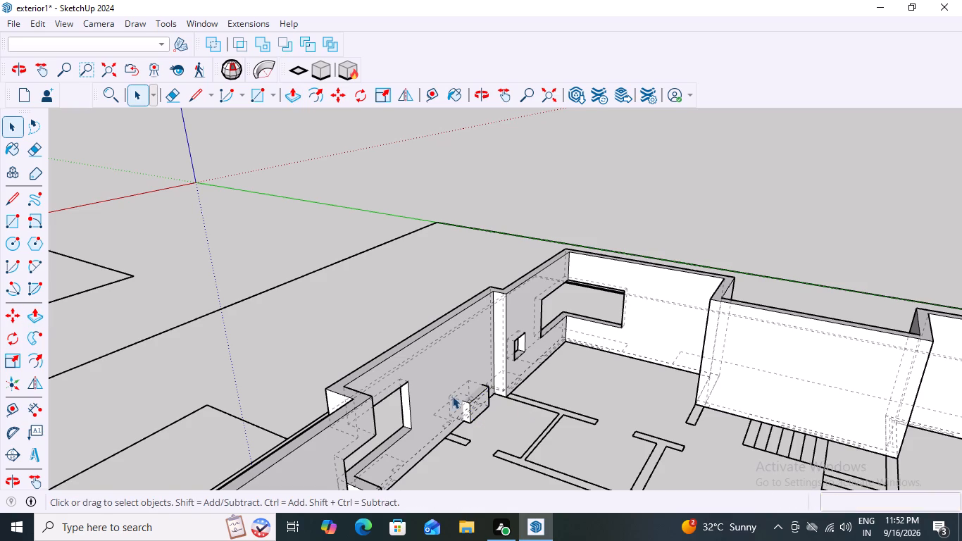
double_click(477, 406)
double_click(477, 406)
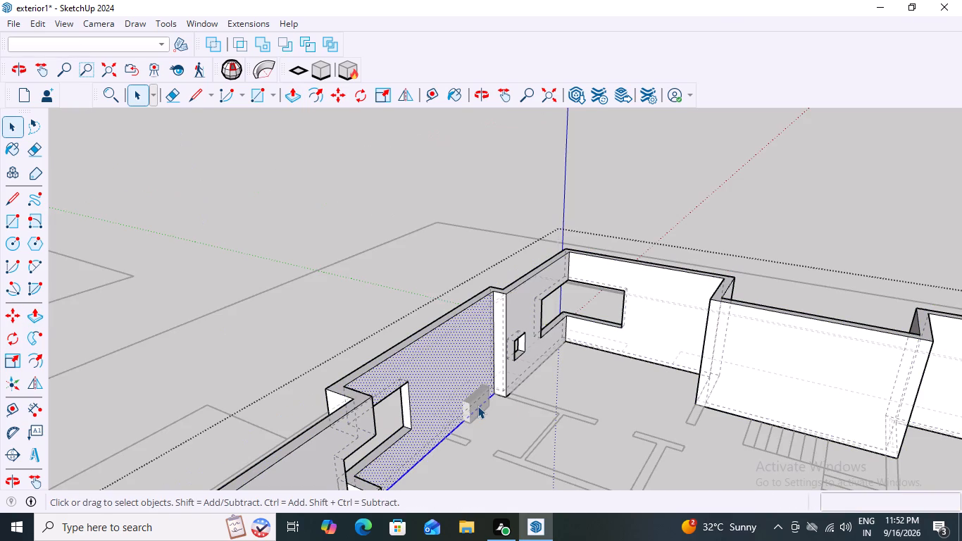
click(656, 166)
click(482, 409)
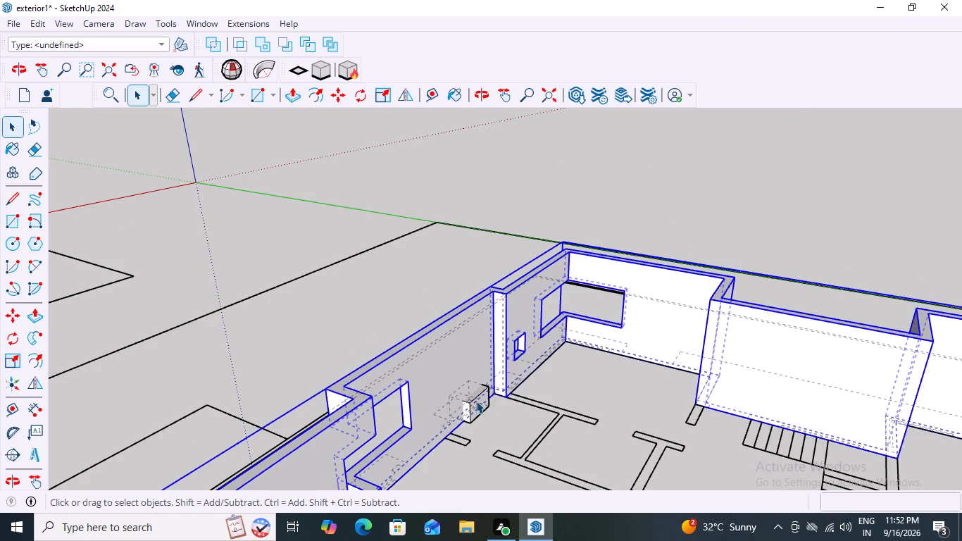
click(495, 249)
click(475, 411)
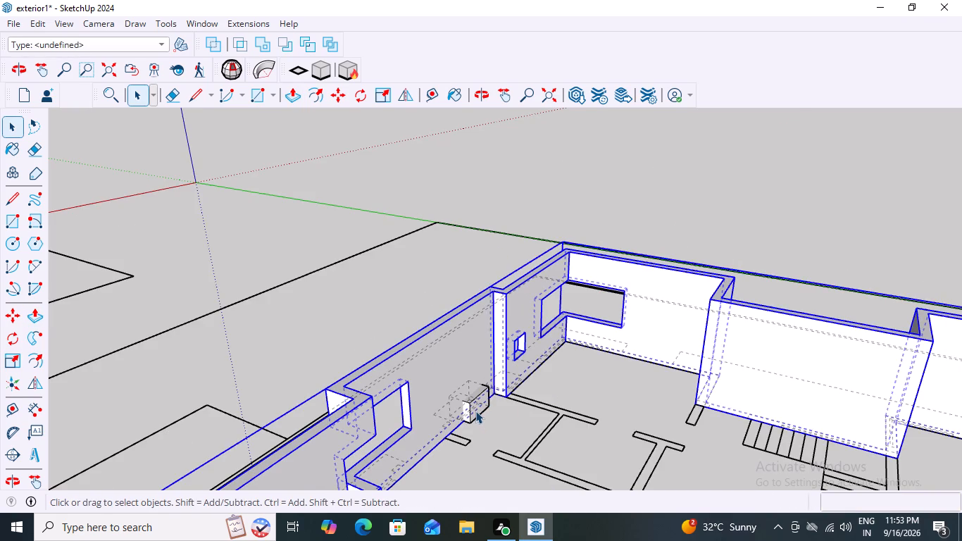
double_click(475, 411)
click(375, 271)
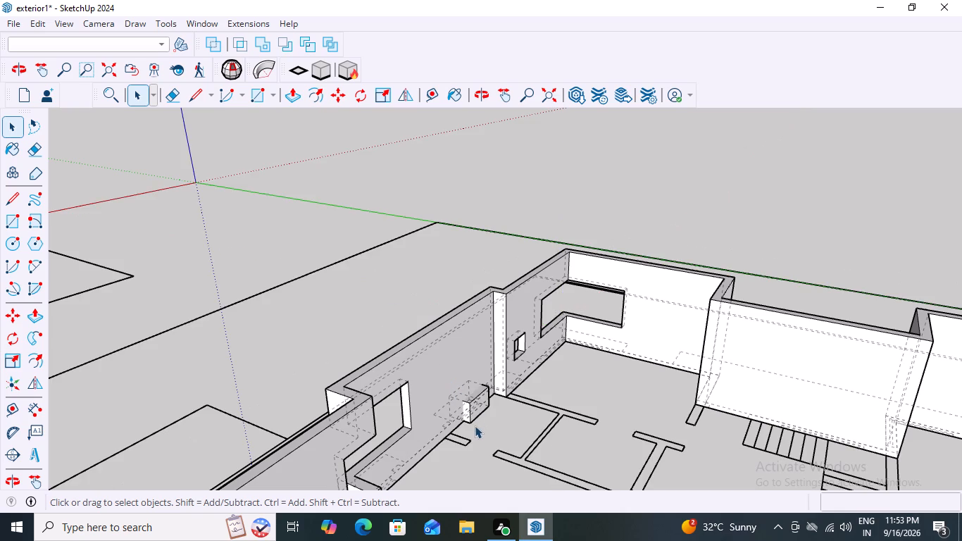
double_click(470, 421)
click(470, 421)
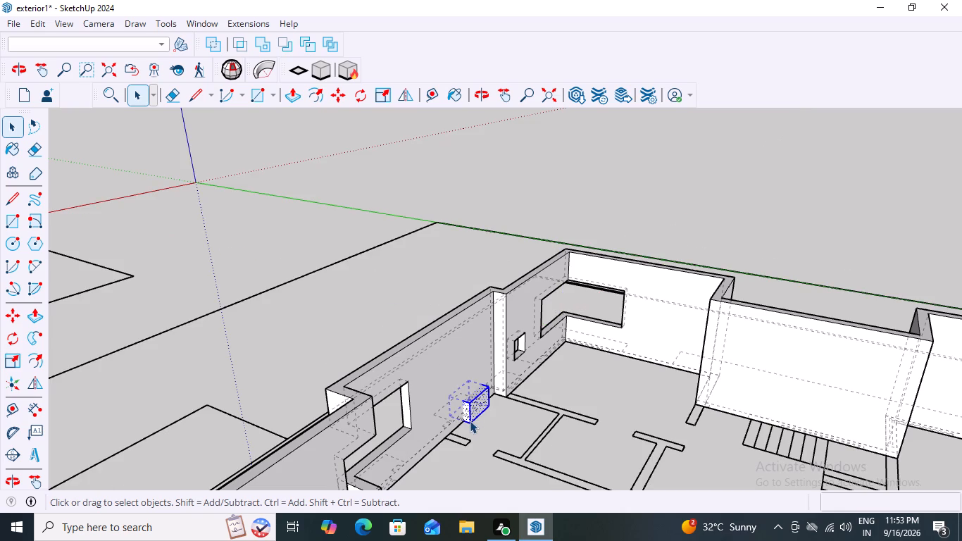
right_click(470, 421)
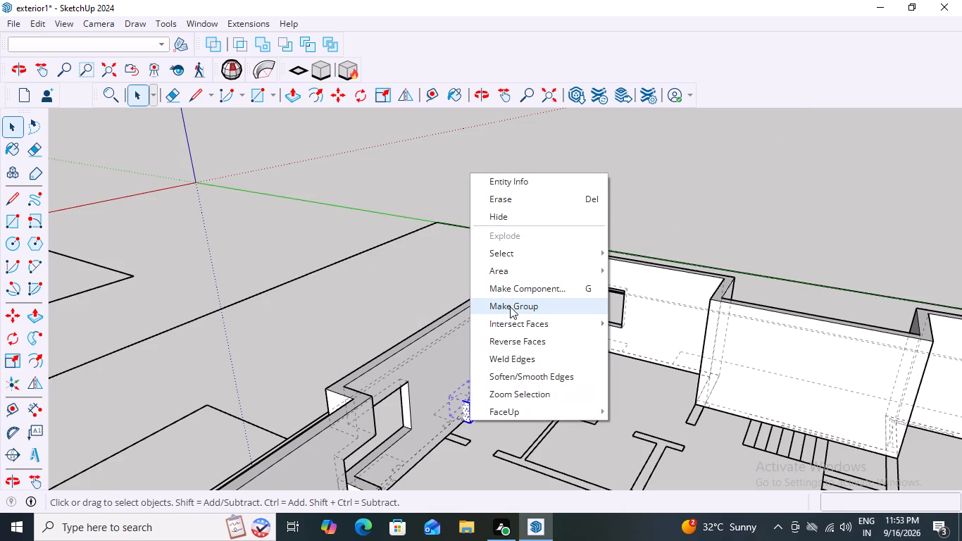
click(510, 306)
click(443, 273)
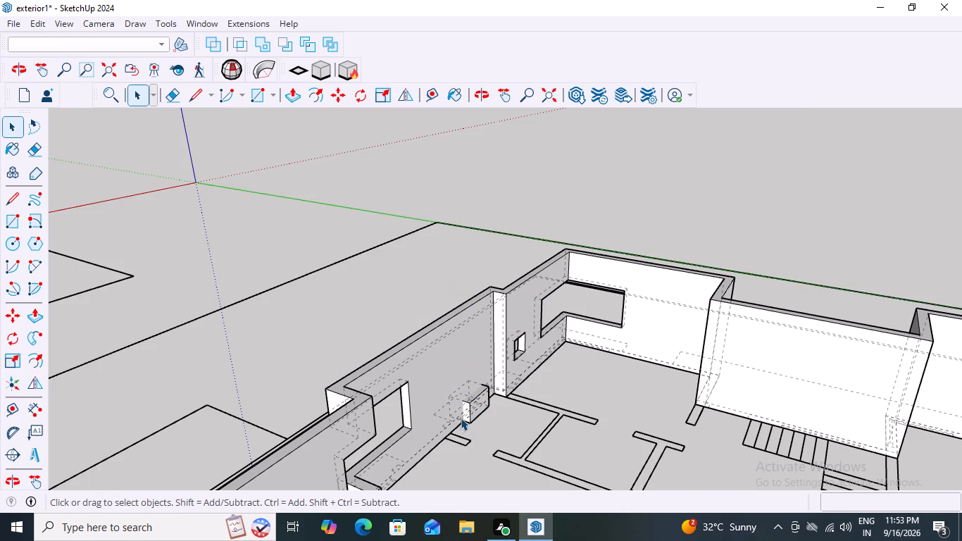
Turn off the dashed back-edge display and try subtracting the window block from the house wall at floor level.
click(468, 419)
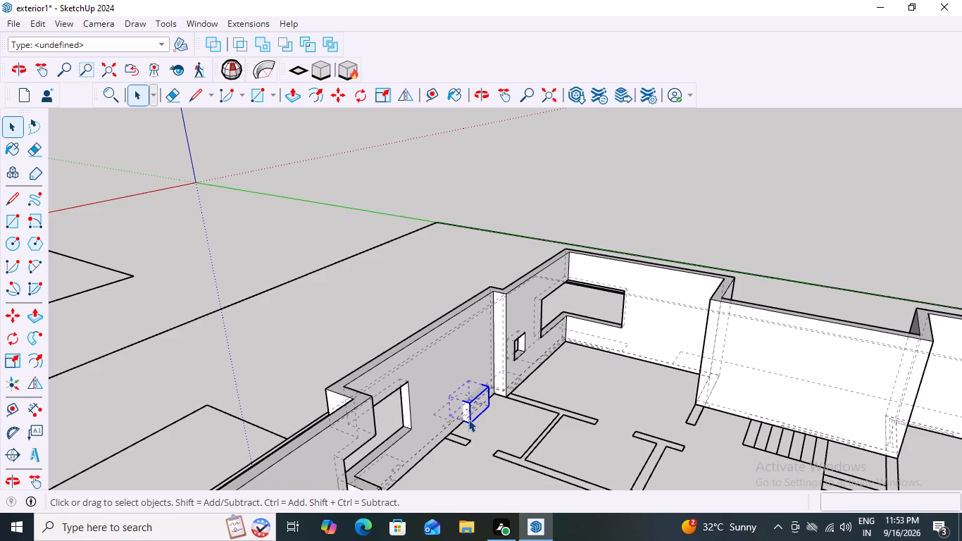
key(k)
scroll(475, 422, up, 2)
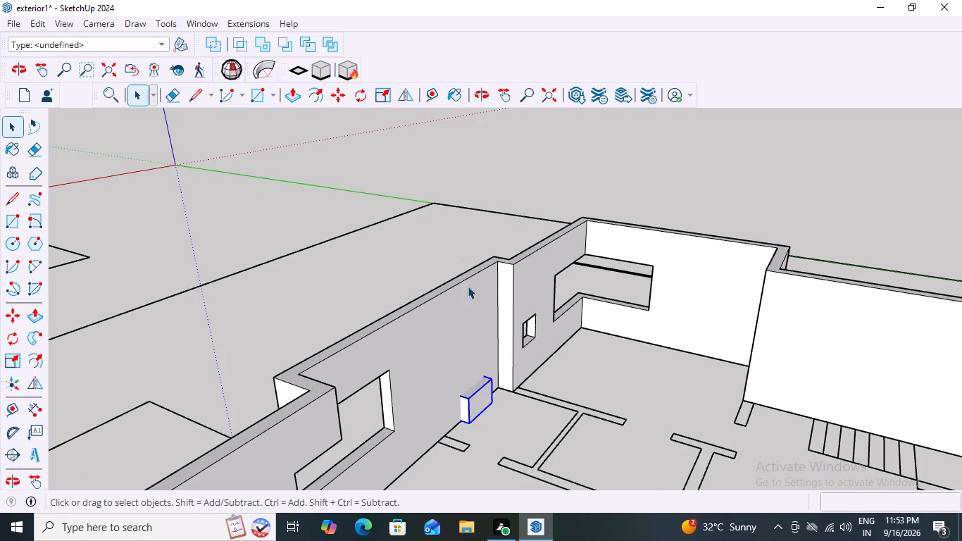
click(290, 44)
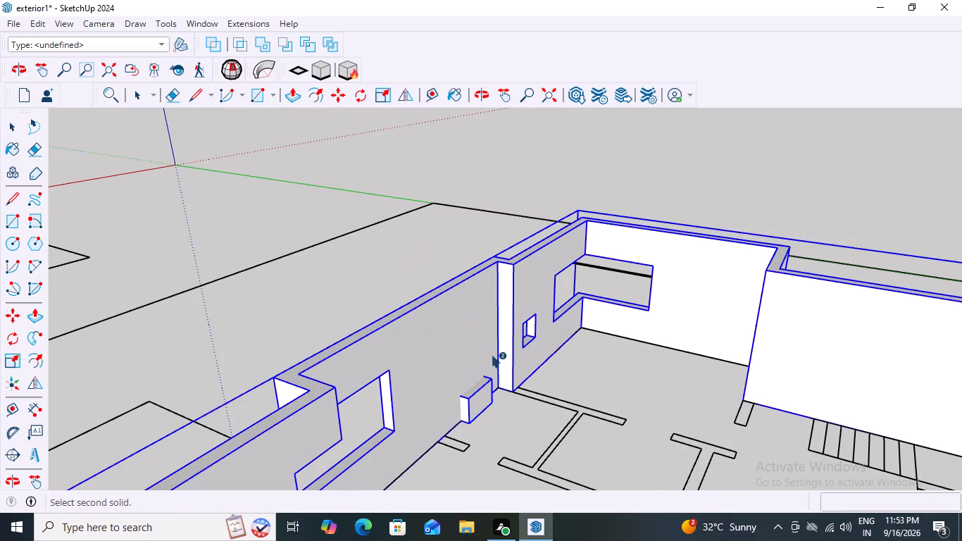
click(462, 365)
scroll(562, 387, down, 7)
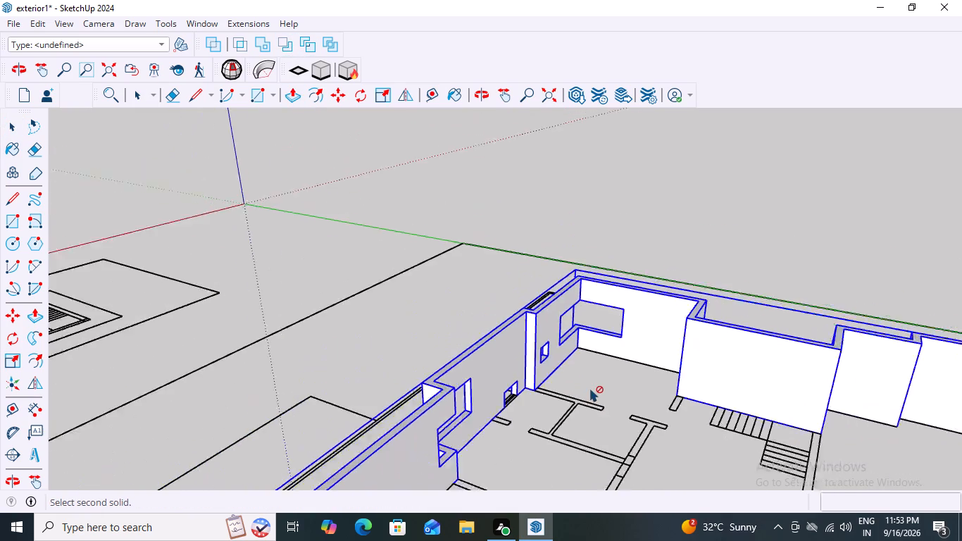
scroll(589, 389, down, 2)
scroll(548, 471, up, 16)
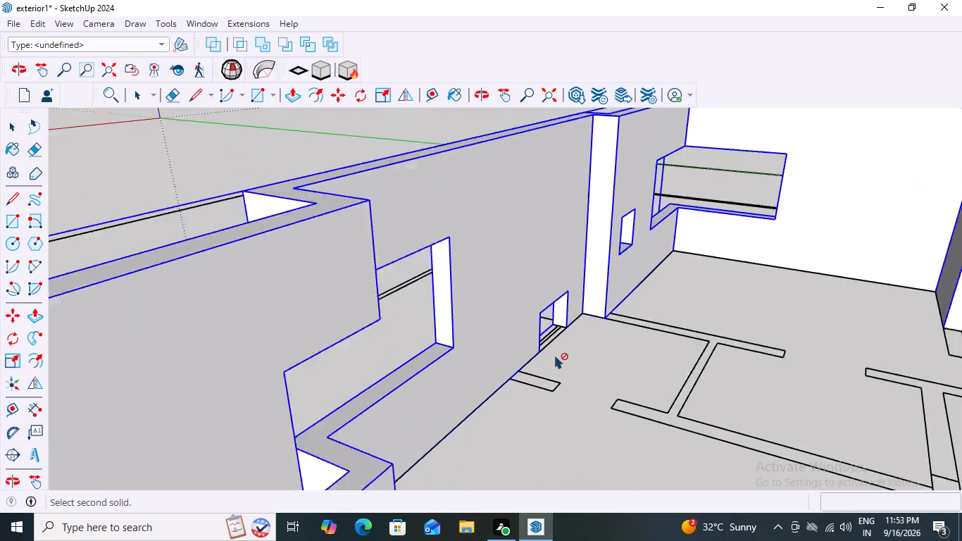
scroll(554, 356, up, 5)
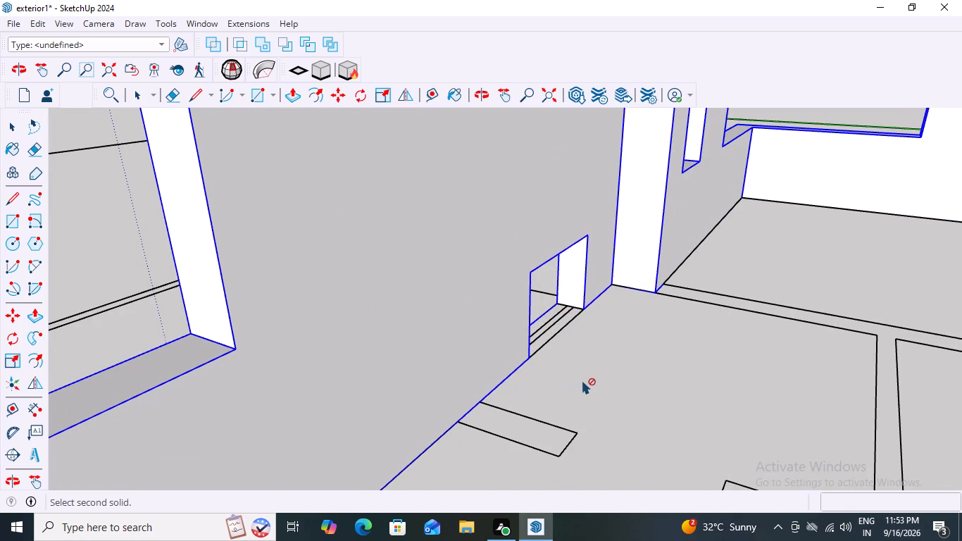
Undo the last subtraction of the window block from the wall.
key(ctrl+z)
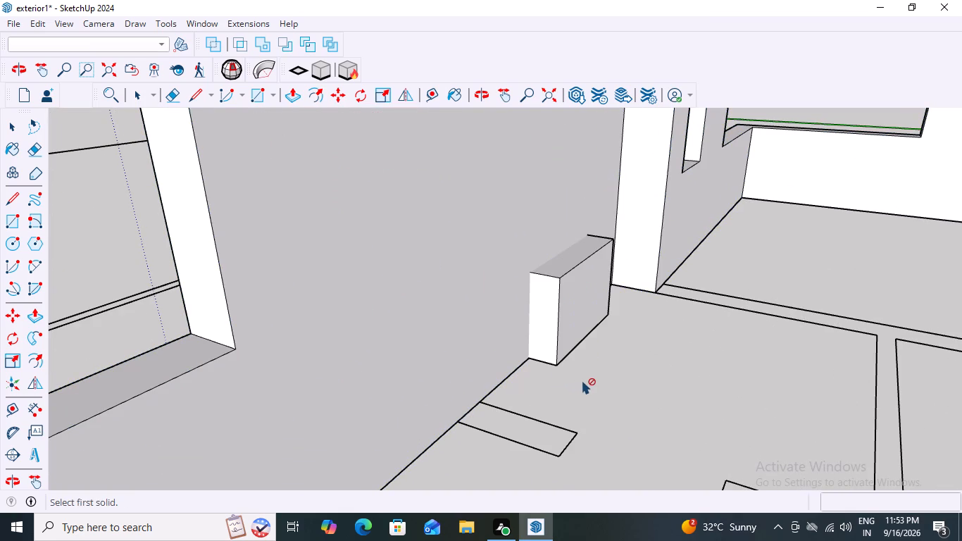
Raise the window block 3' straight up from floor level.
scroll(582, 381, down, 9)
key(space)
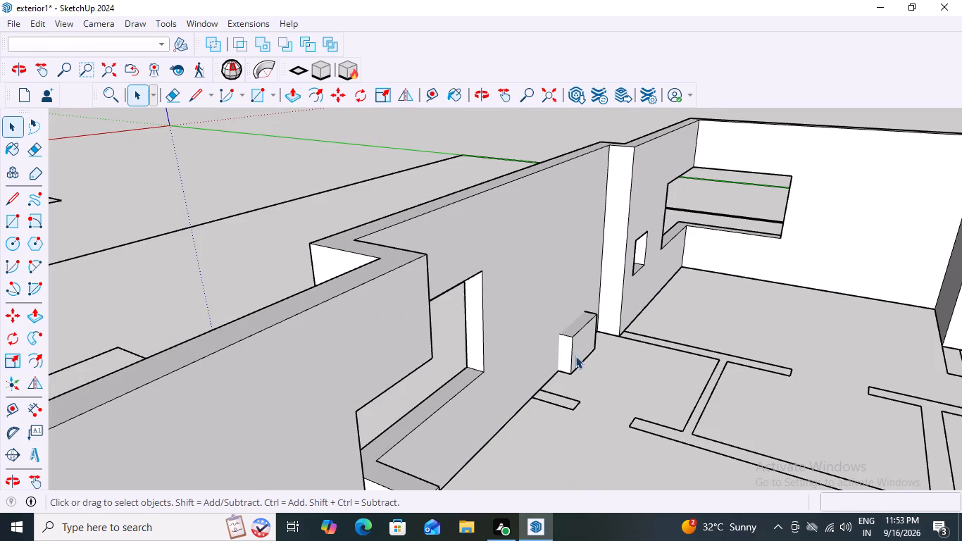
click(575, 349)
key(m)
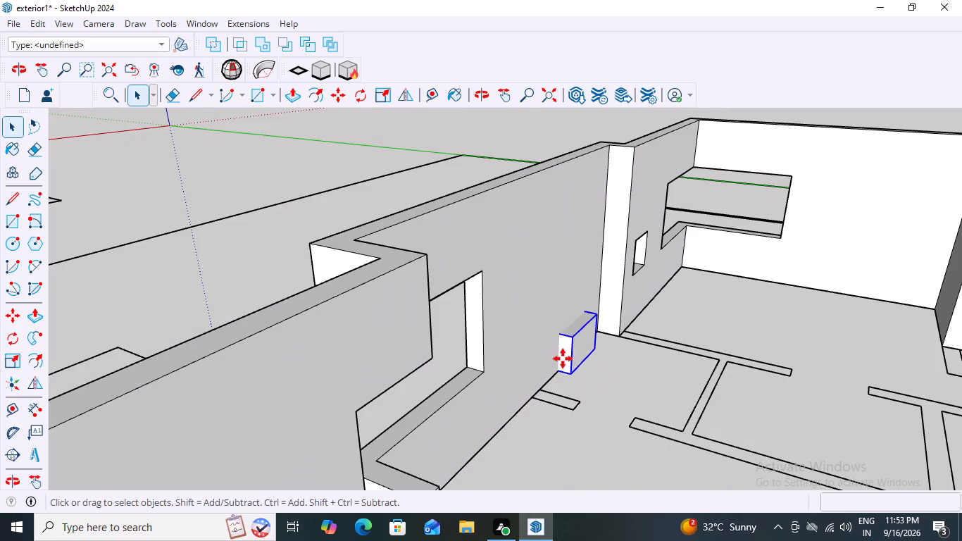
click(575, 374)
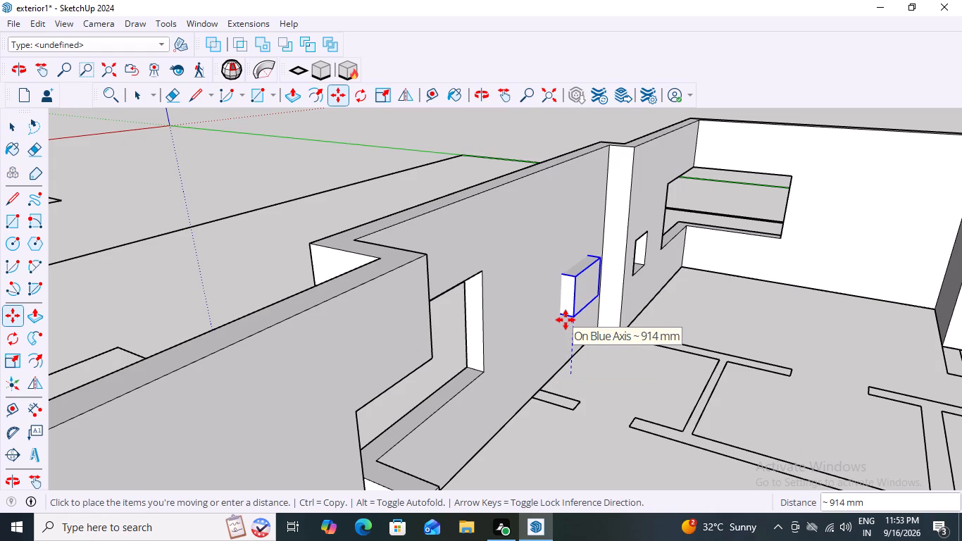
text(3')
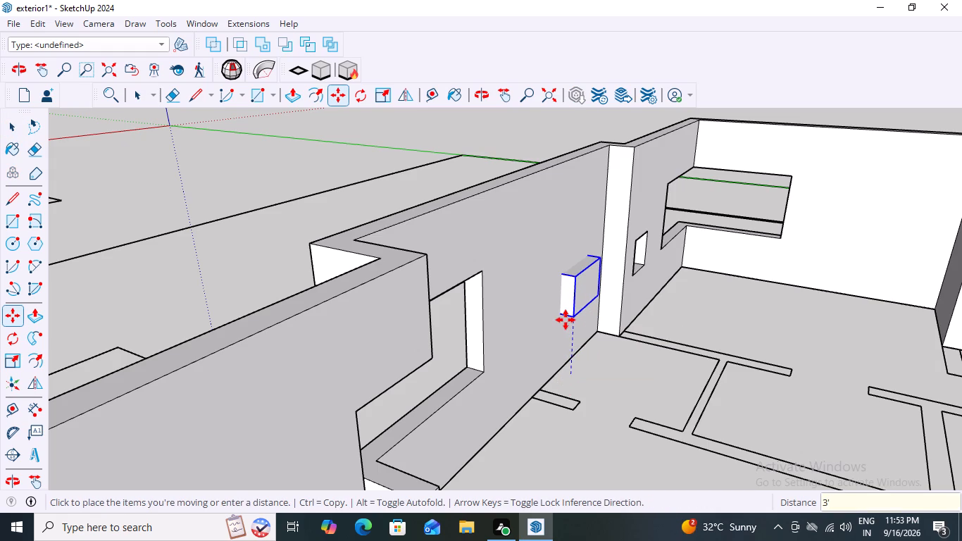
key(Return)
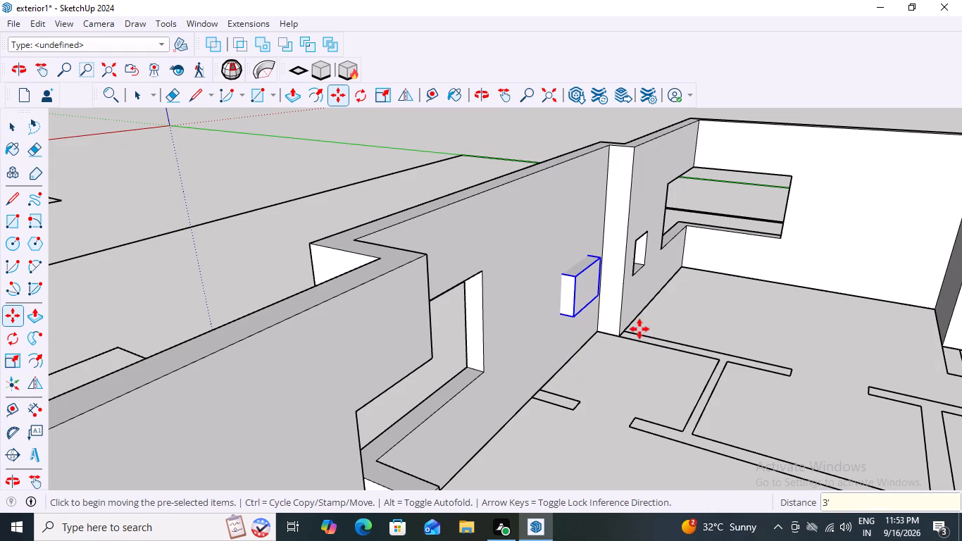
key(space)
Subtract the raised window block from the house wall, then clear the selection.
click(285, 42)
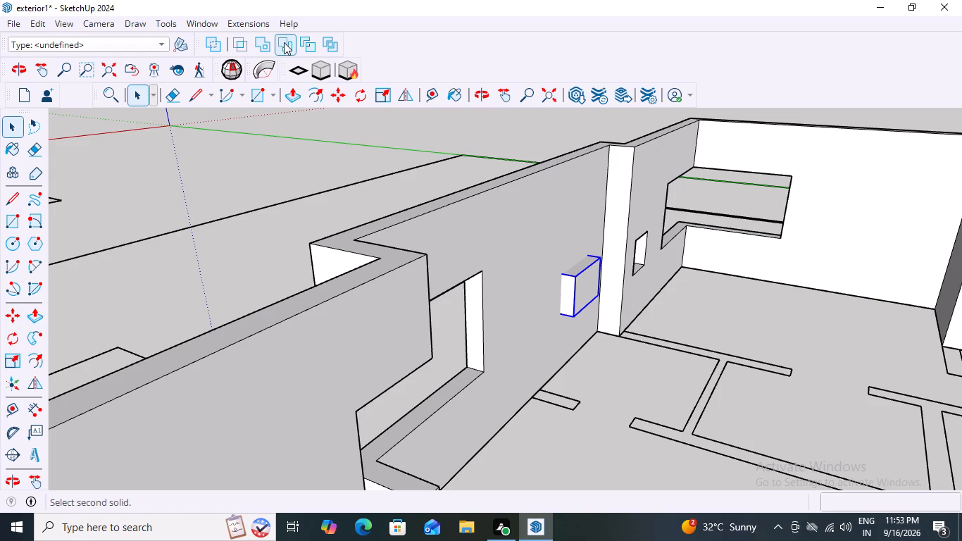
click(545, 291)
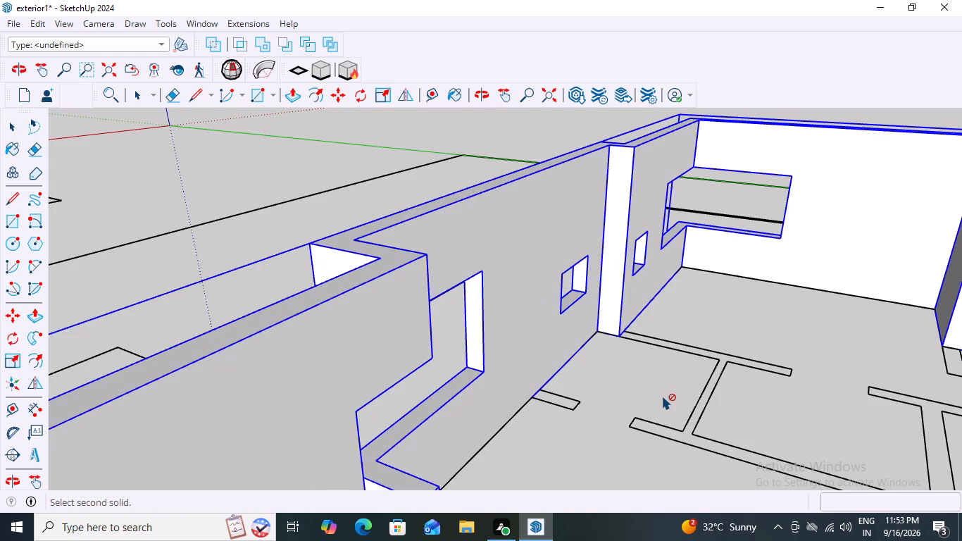
key(space)
click(617, 384)
Examine the front facade's openings against the elevation drawing to identify the next window to cut.
scroll(572, 390, down, 10)
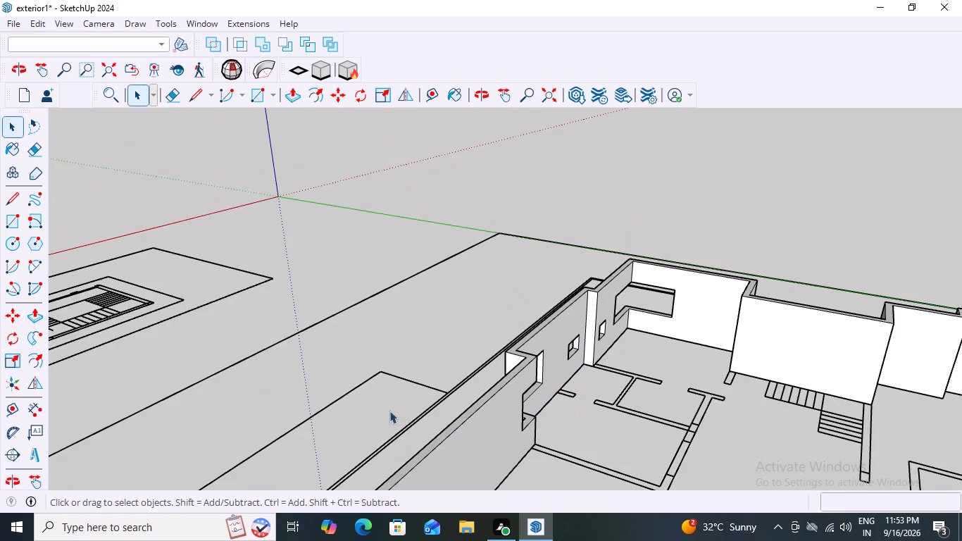
middle_drag(323, 406, 720, 402)
scroll(748, 213, up, 7)
middle_click(746, 223)
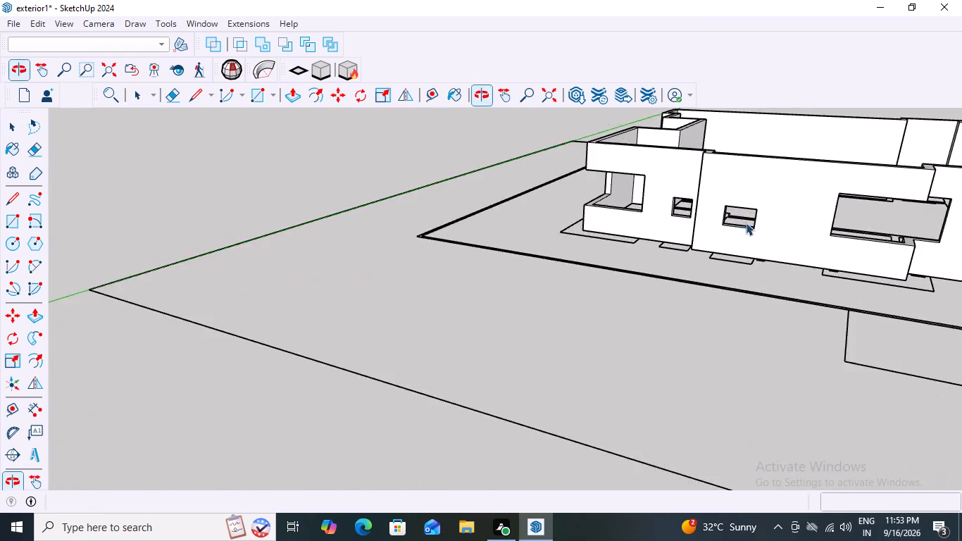
scroll(746, 223, up, 8)
scroll(683, 346, down, 18)
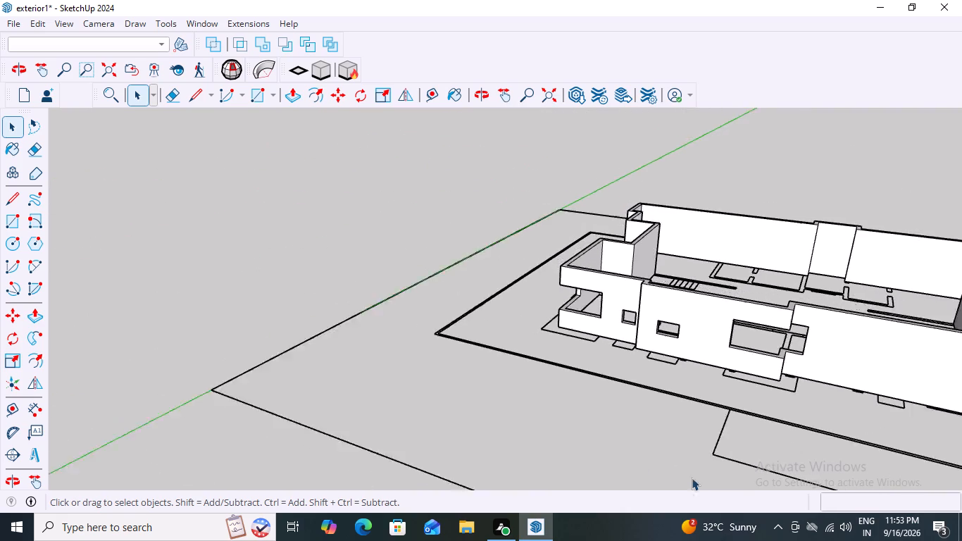
scroll(692, 478, down, 2)
middle_drag(856, 446, 898, 396)
scroll(887, 392, down, 6)
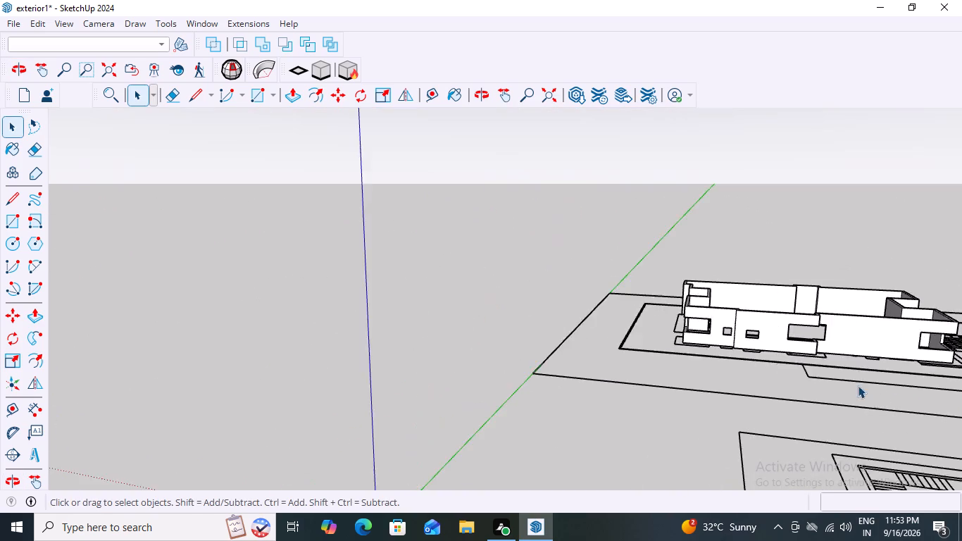
scroll(858, 385, down, 15)
scroll(677, 336, up, 2)
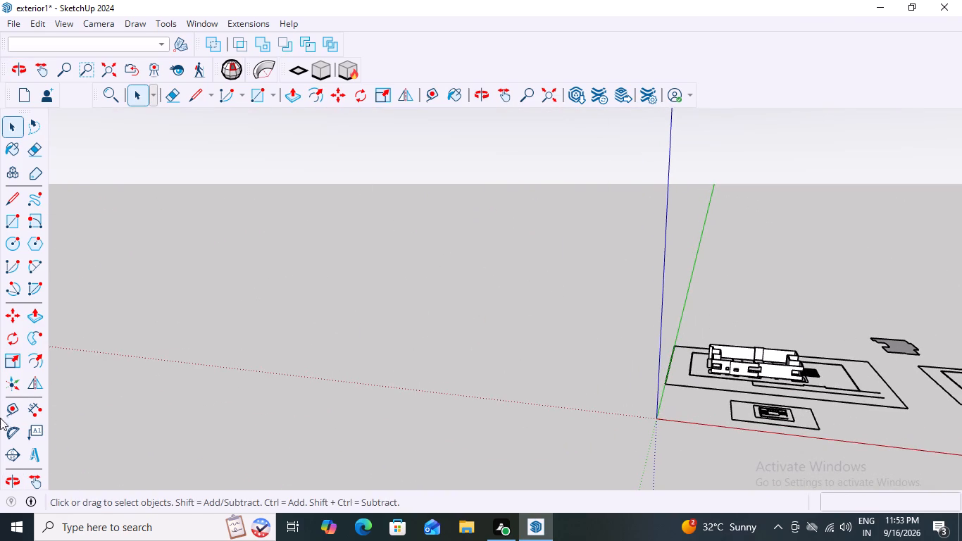
click(37, 484)
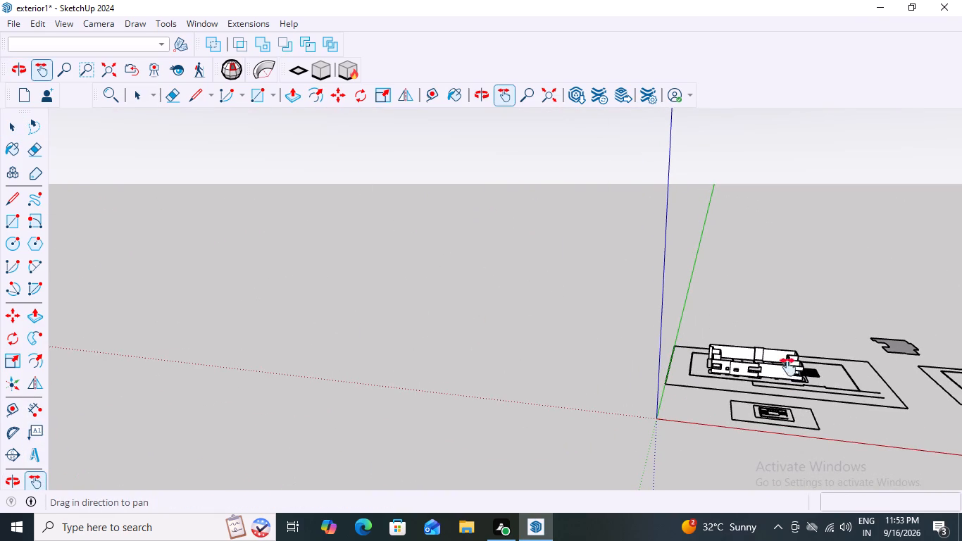
drag(813, 367, 433, 322)
scroll(656, 422, up, 2)
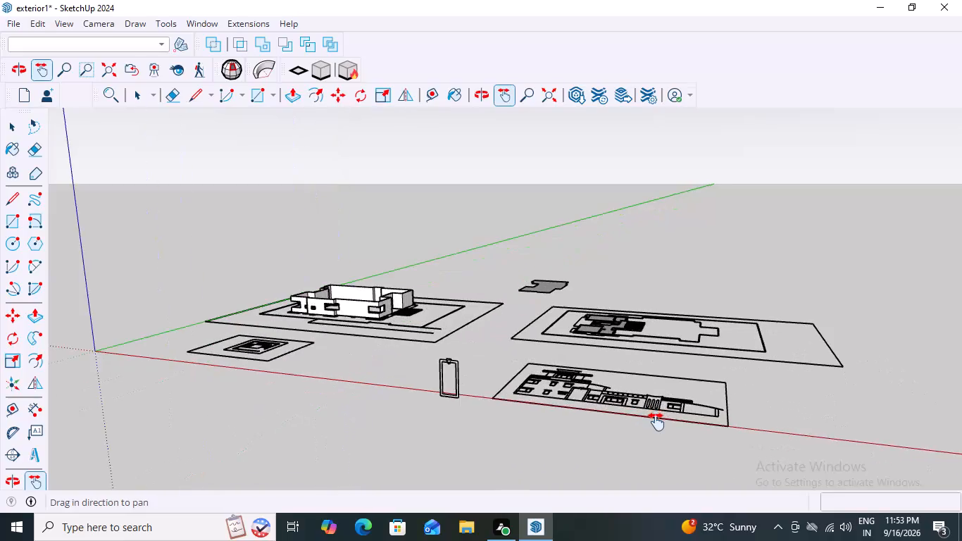
scroll(656, 422, up, 5)
middle_drag(674, 434, 717, 450)
scroll(651, 444, up, 8)
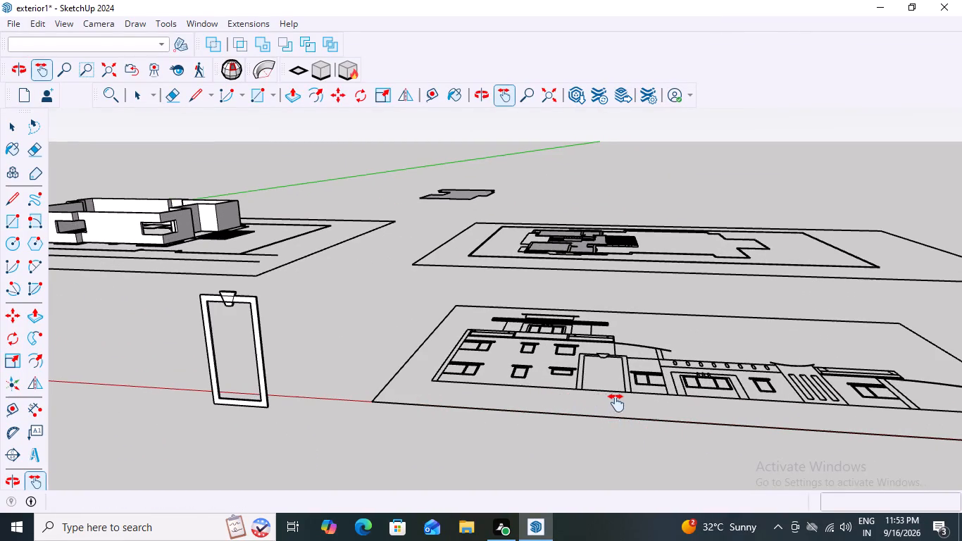
scroll(657, 402, down, 9)
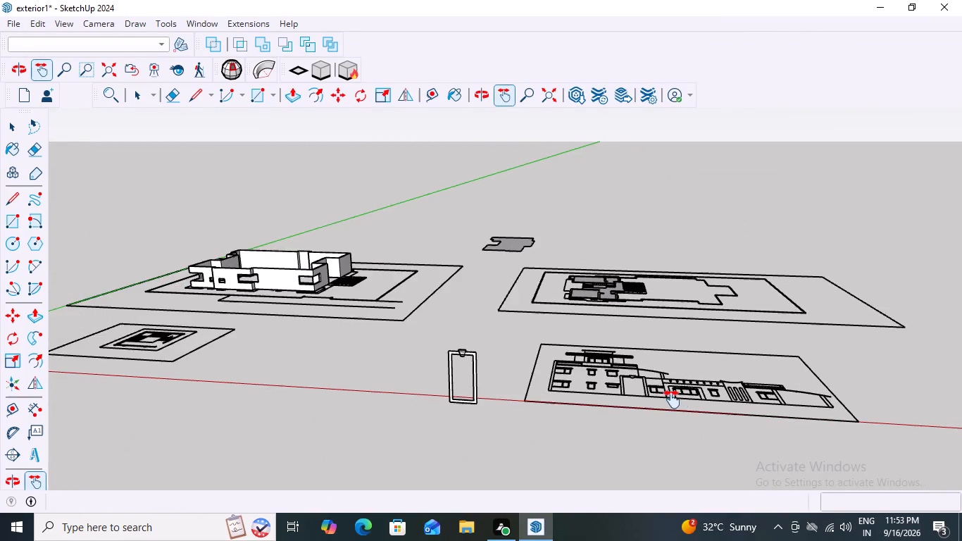
scroll(301, 315, up, 12)
scroll(370, 329, up, 3)
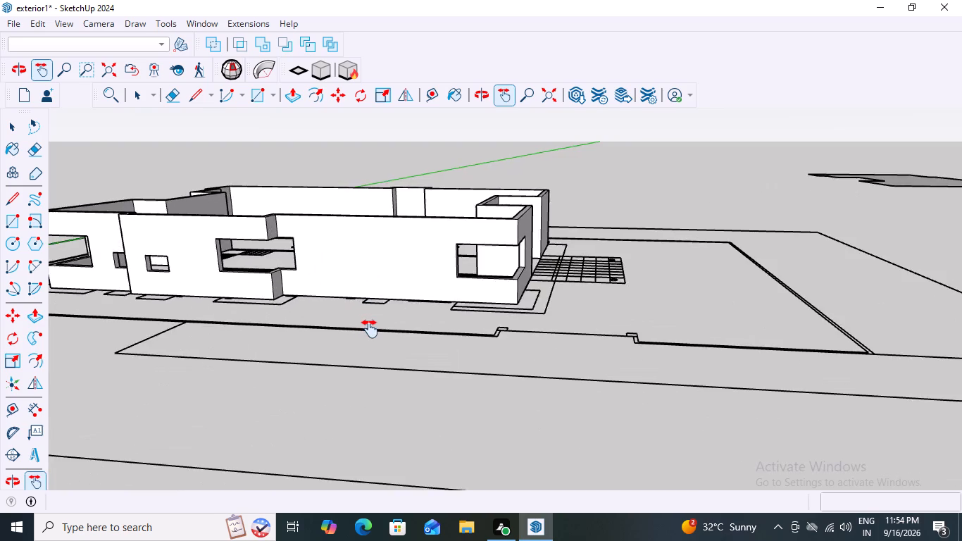
scroll(364, 326, up, 7)
middle_drag(376, 308, 422, 317)
scroll(503, 342, up, 2)
scroll(581, 390, down, 4)
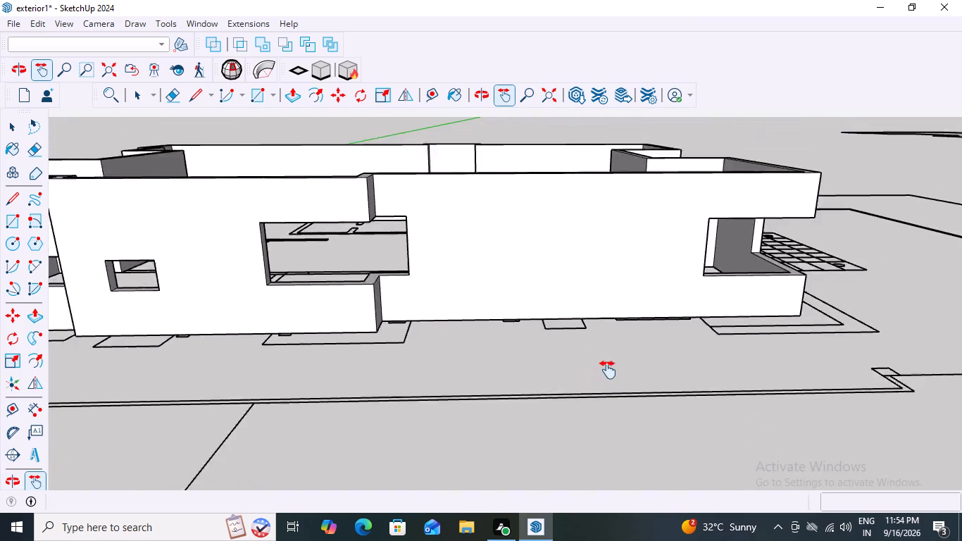
scroll(608, 370, down, 1)
scroll(565, 354, up, 2)
Turn on the dashed back-edge display and draw a rectangle about 610 by 229 mm over the small plan window before the corner opening.
key(k)
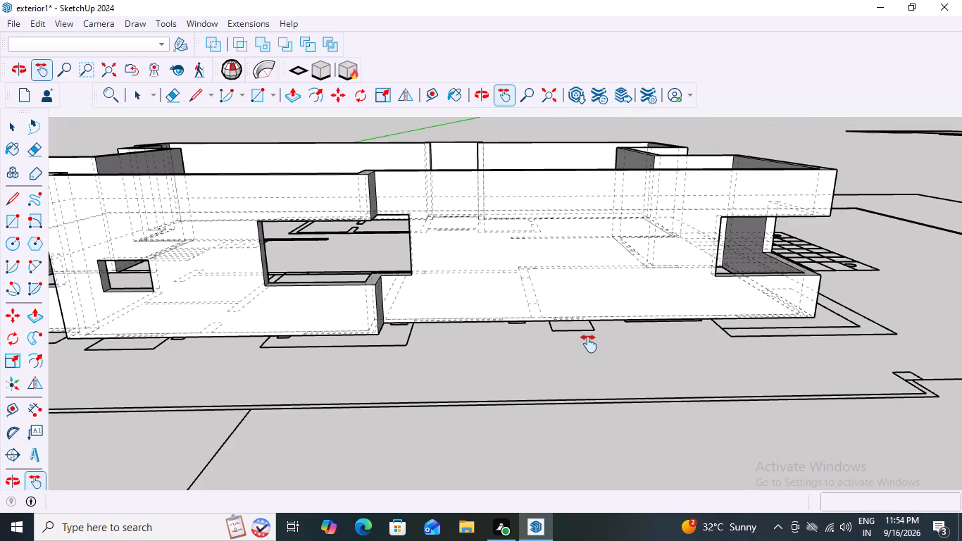
scroll(626, 354, down, 3)
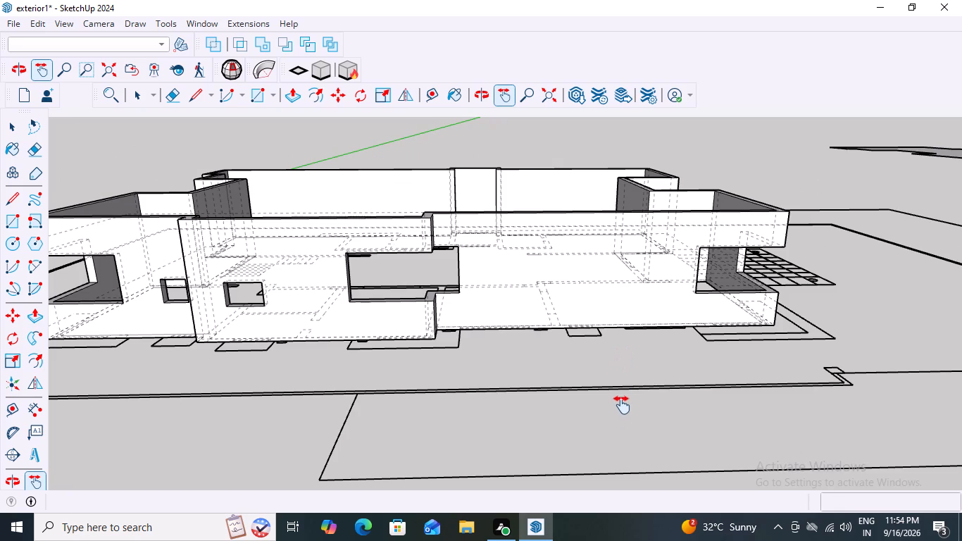
key(space)
key(space)
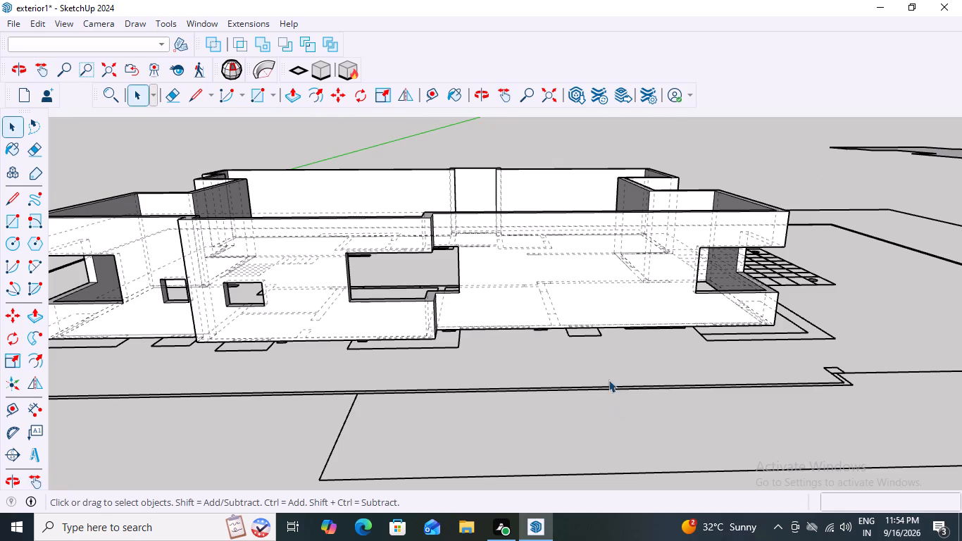
middle_drag(601, 358, 616, 452)
scroll(601, 444, up, 5)
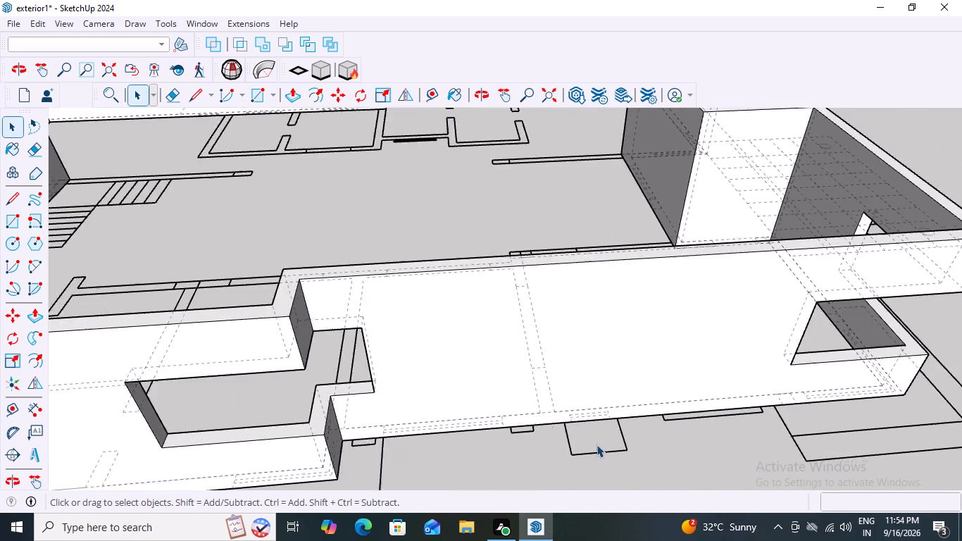
scroll(596, 444, up, 3)
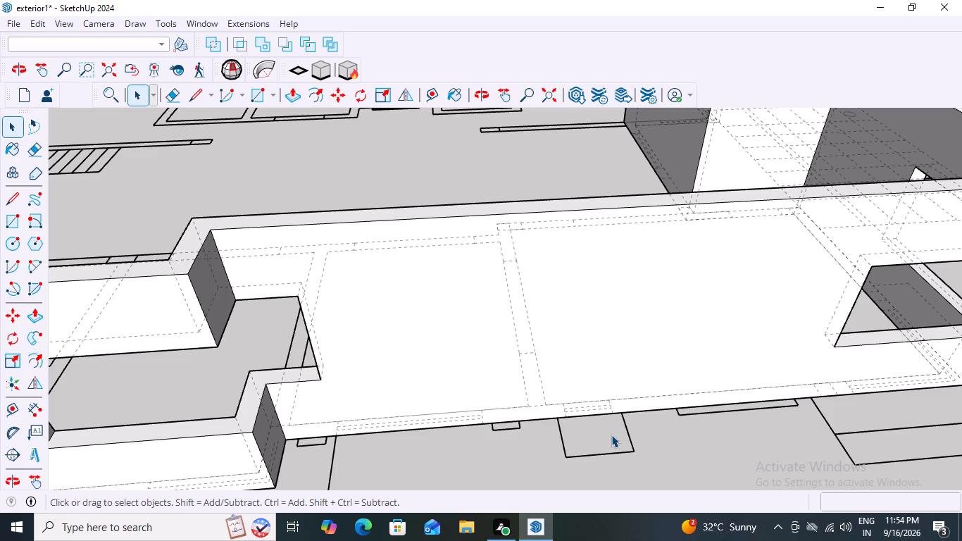
scroll(349, 442, up, 4)
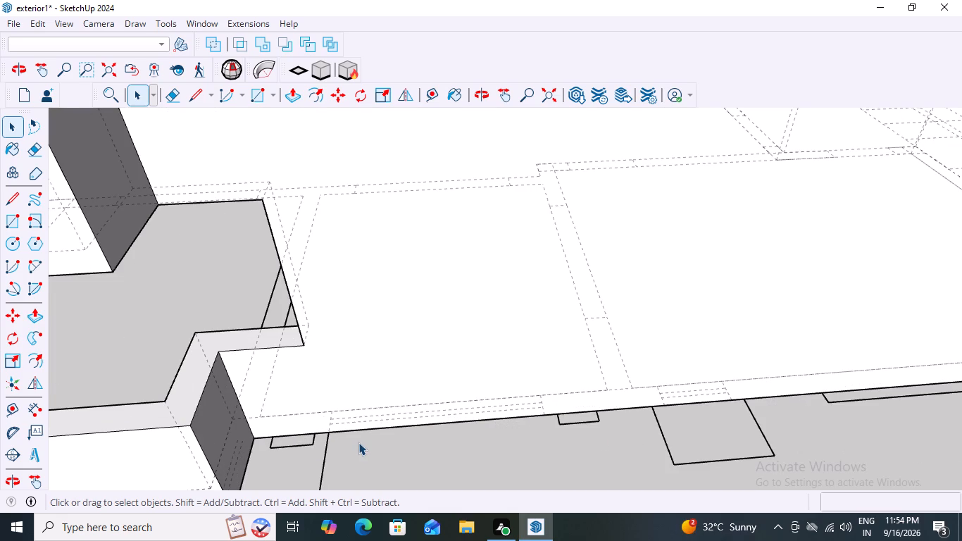
scroll(358, 442, down, 6)
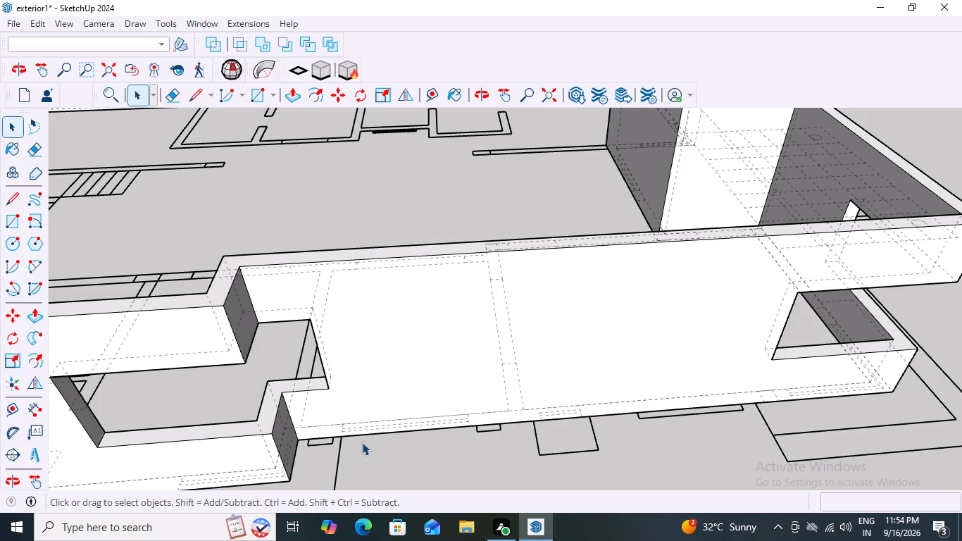
scroll(598, 418, up, 5)
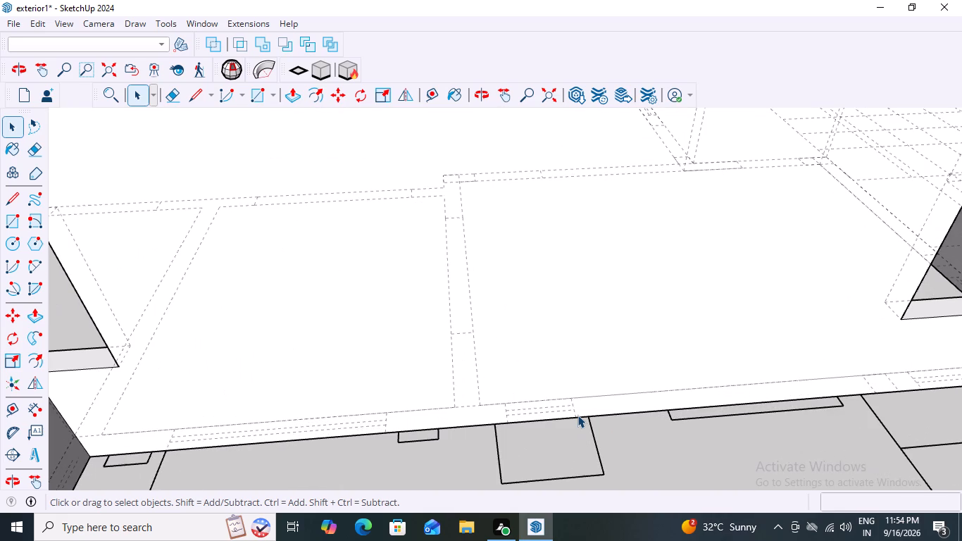
key(r)
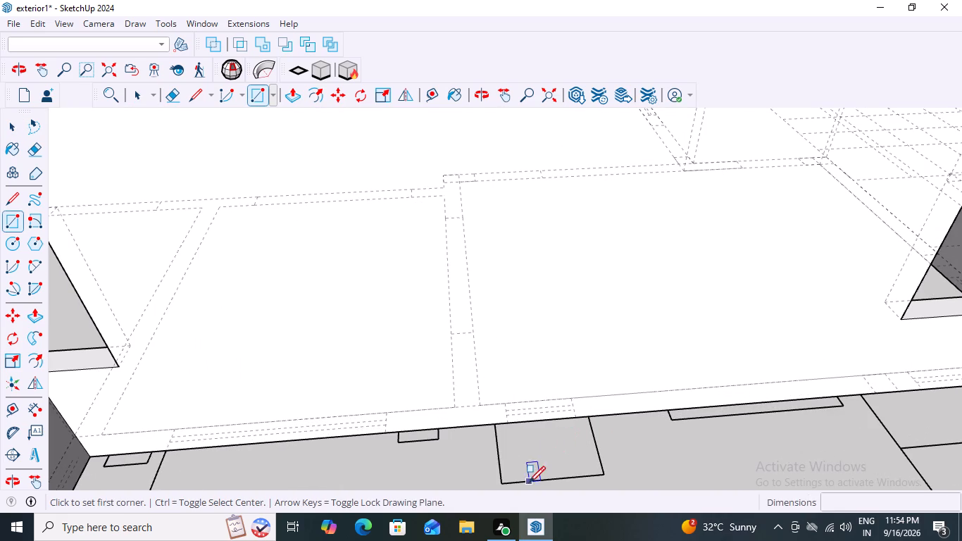
click(505, 404)
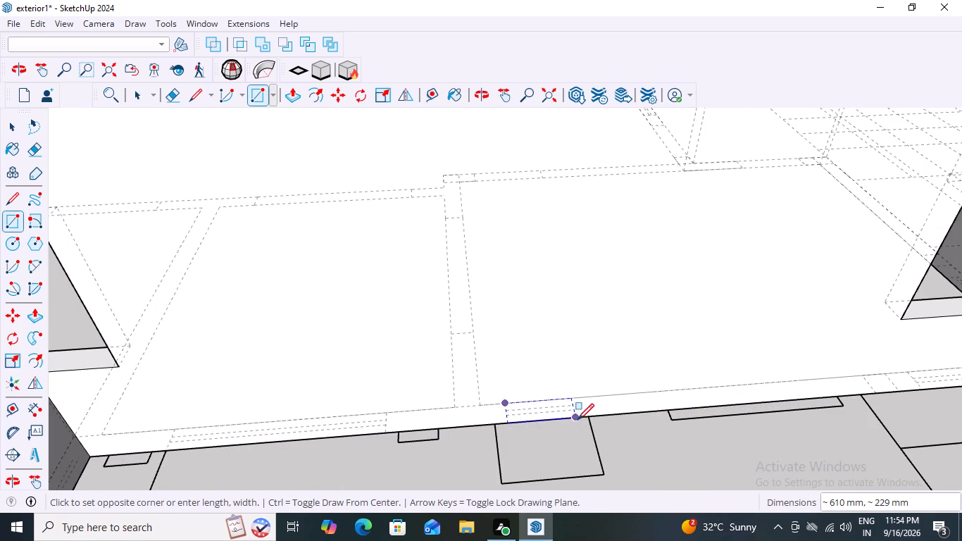
click(577, 419)
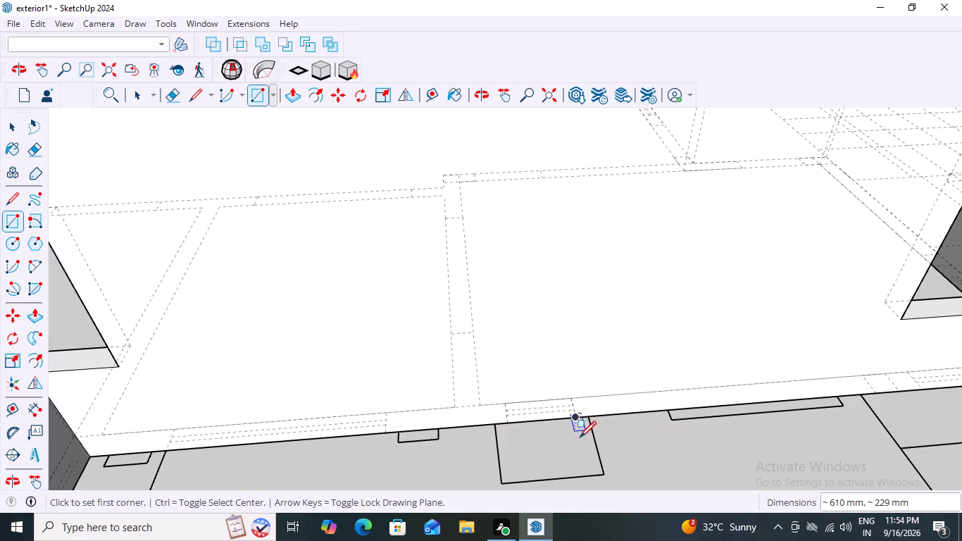
Pull the new window rectangle up 600 mm into a block.
key(space)
double_click(539, 406)
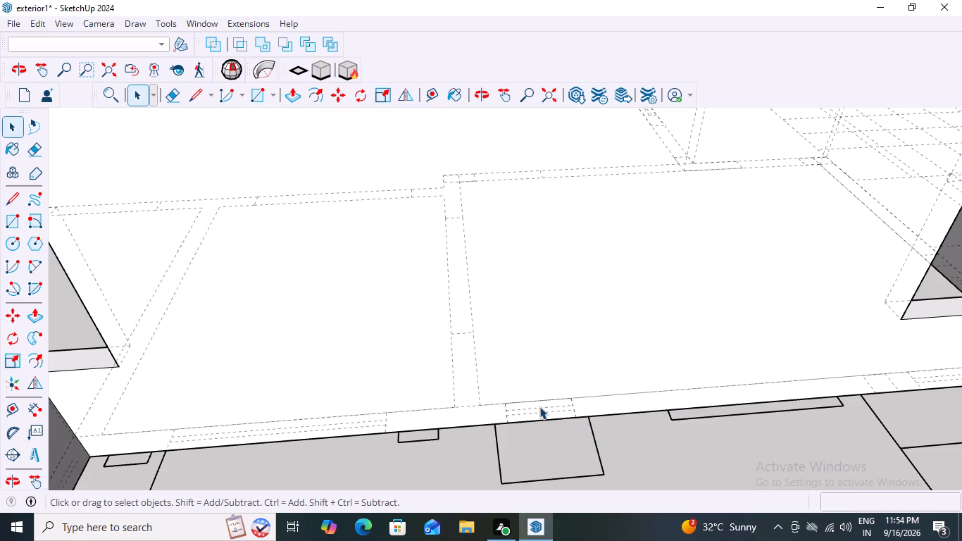
key(p)
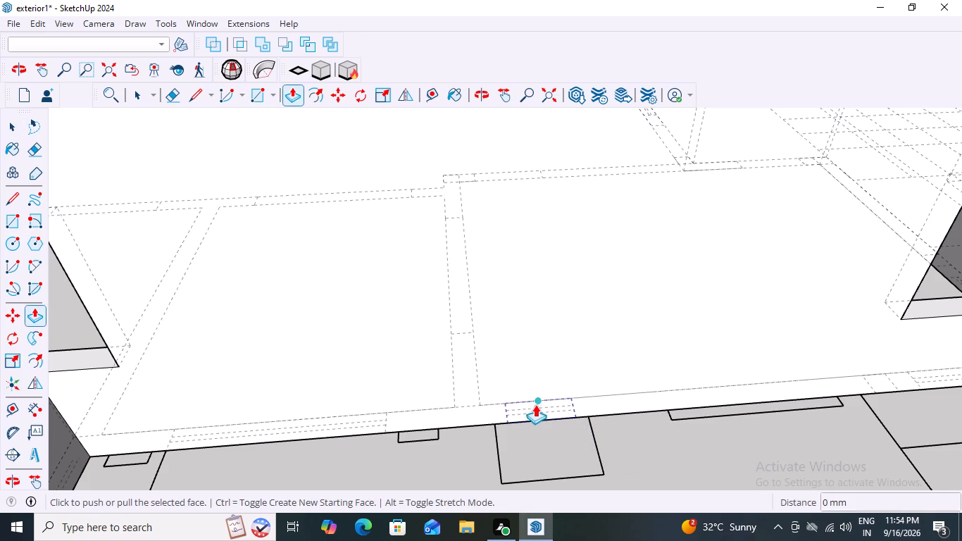
click(537, 400)
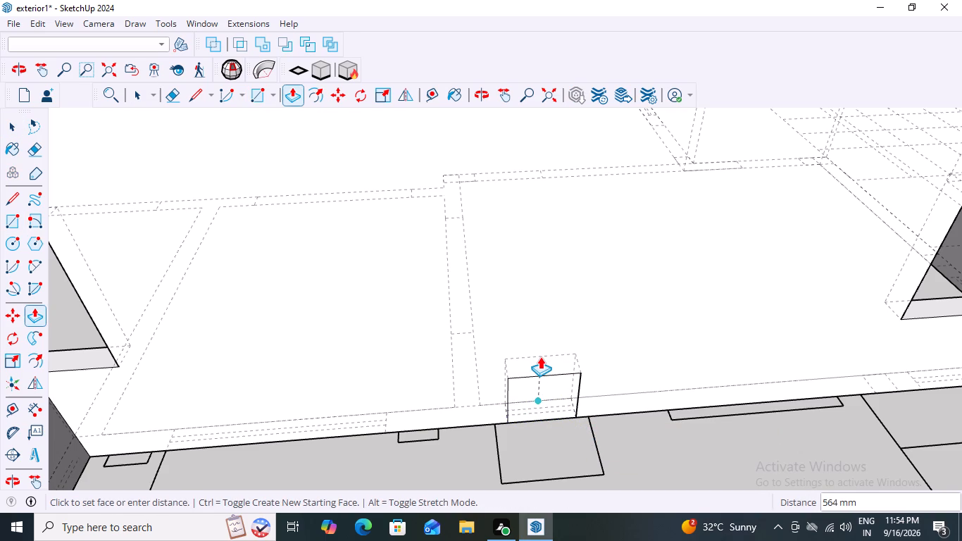
text(600)
key(Return)
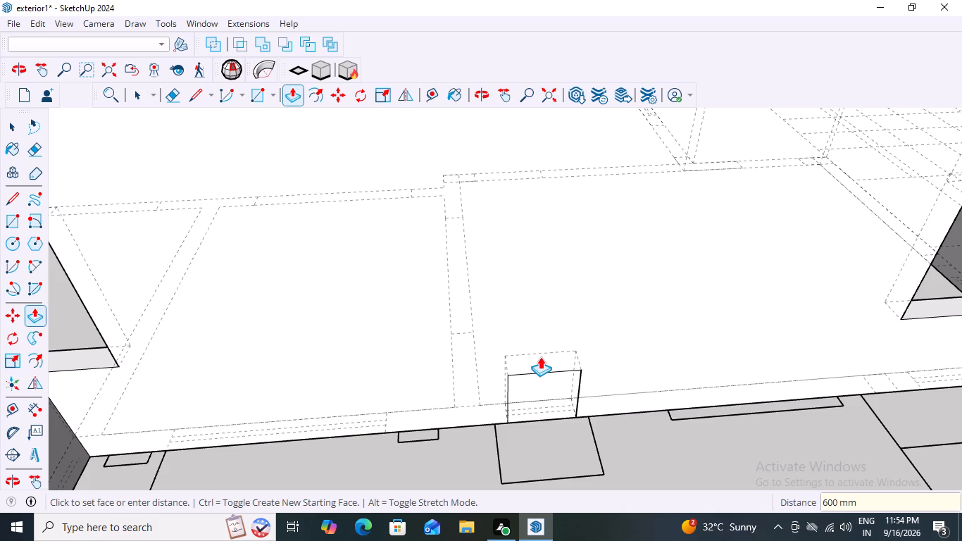
Extend the outer face of the small window block outward by 200 mm.
click(542, 390)
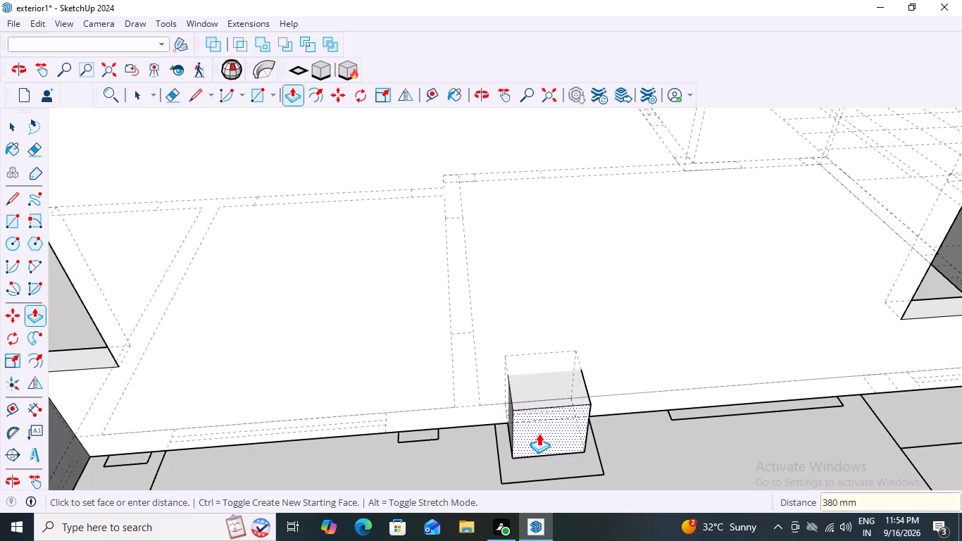
text(200)
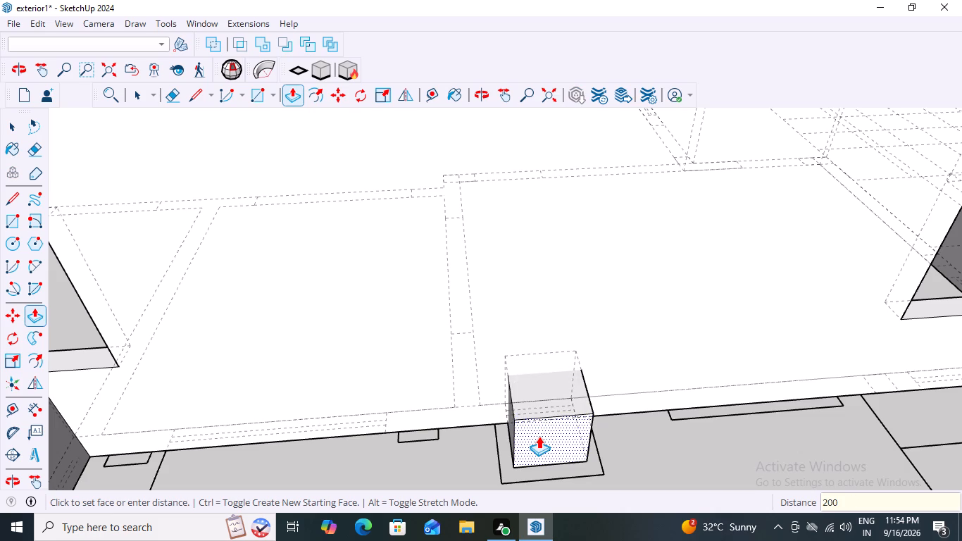
key(Return)
Extend the window block's opposite face 200 mm past the inner side of the house wall.
scroll(673, 435, down, 8)
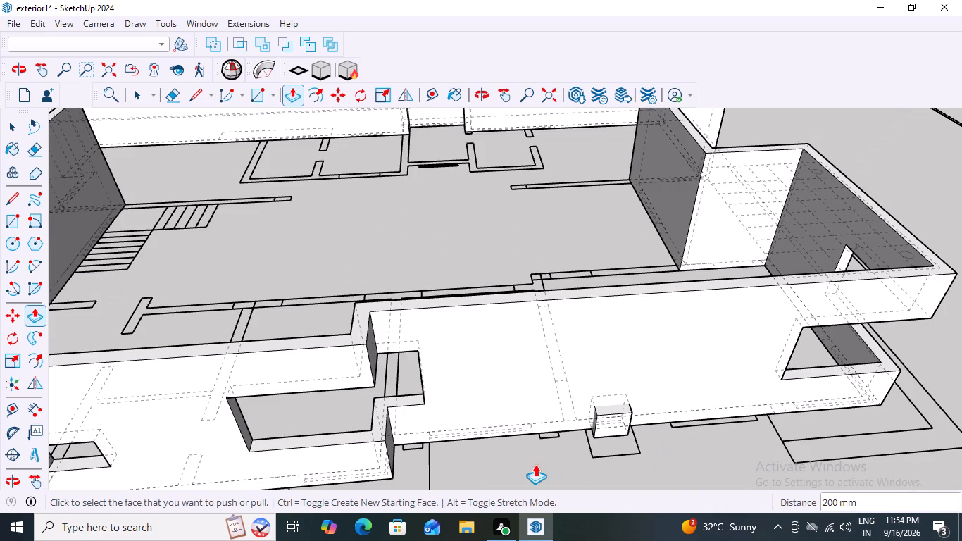
scroll(716, 210, down, 1)
middle_drag(616, 261, 363, 282)
scroll(711, 392, up, 3)
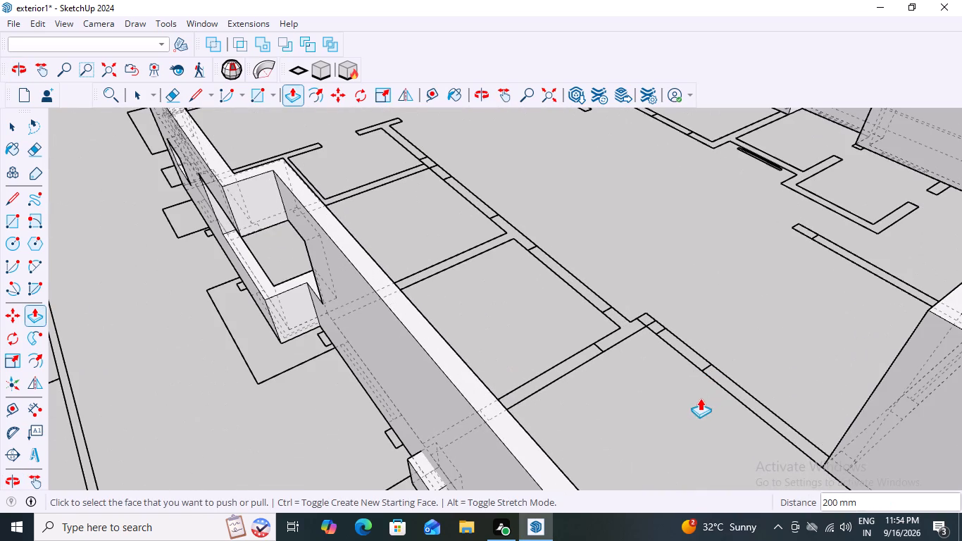
scroll(476, 376, down, 7)
middle_click(501, 356)
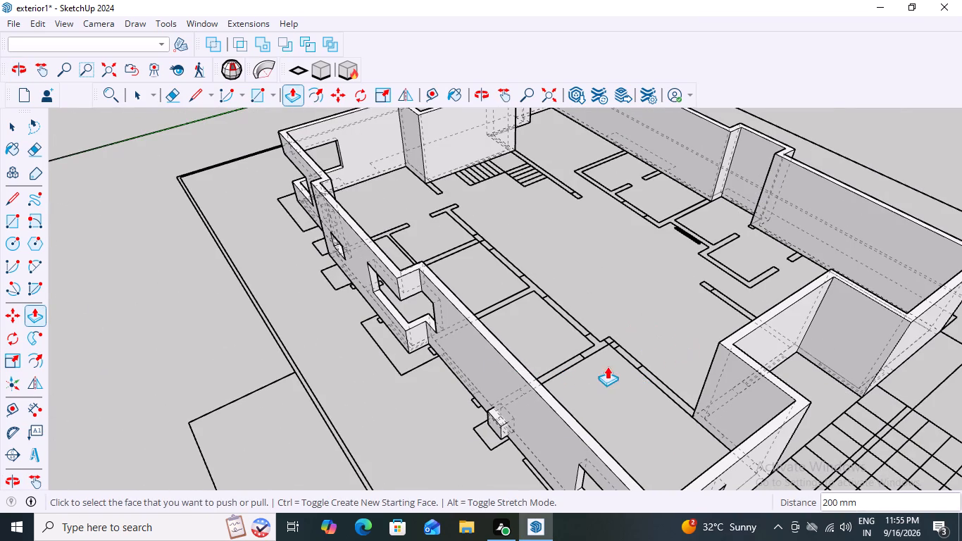
middle_drag(607, 366, 421, 342)
scroll(458, 409, up, 3)
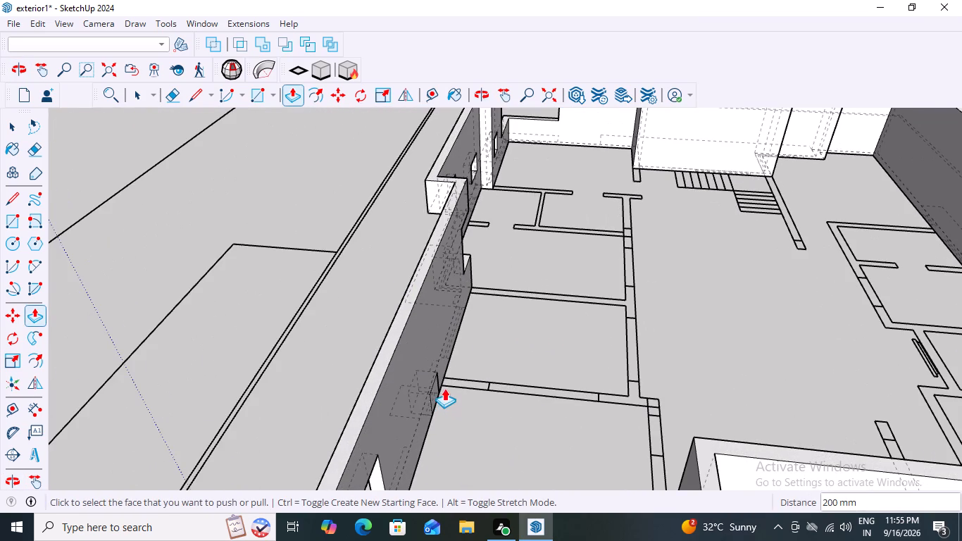
scroll(472, 398, up, 3)
middle_drag(468, 413, 412, 411)
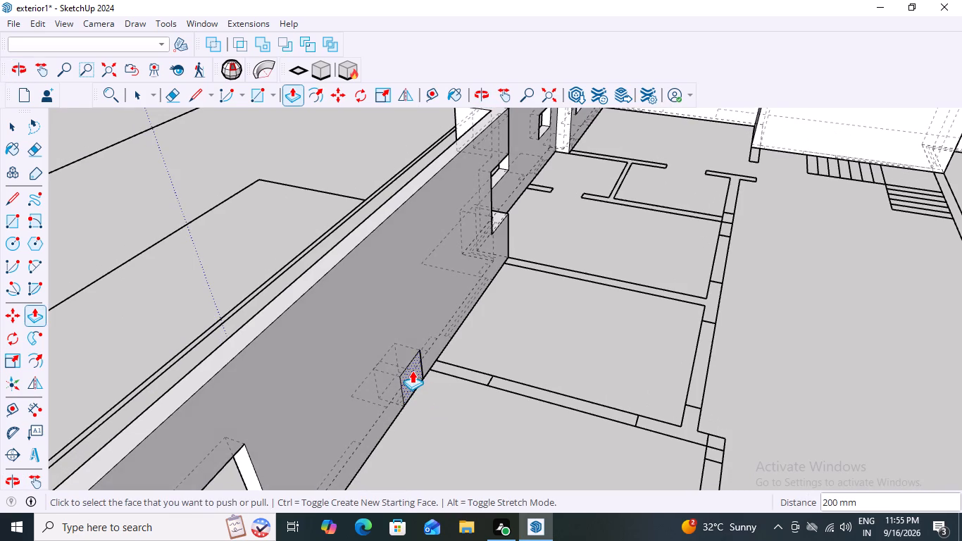
click(412, 371)
key(2)
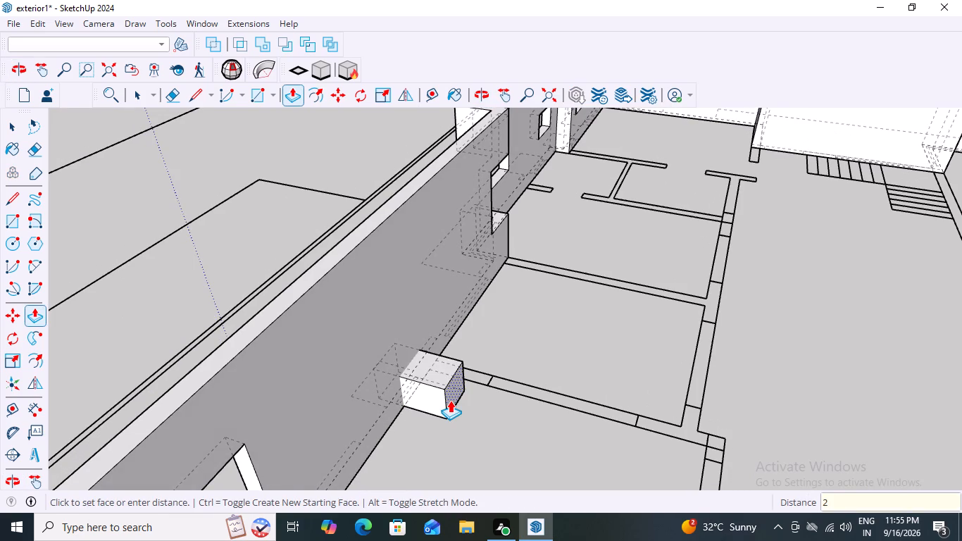
text(00)
key(Return)
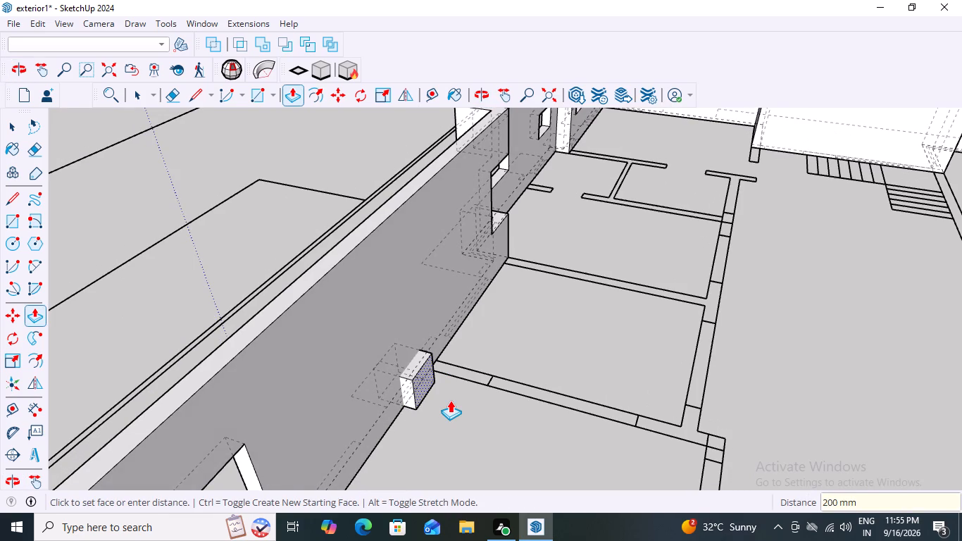
Select the whole window block with all its faces and edges and make it a group.
key(space)
click(454, 407)
triple_click(420, 390)
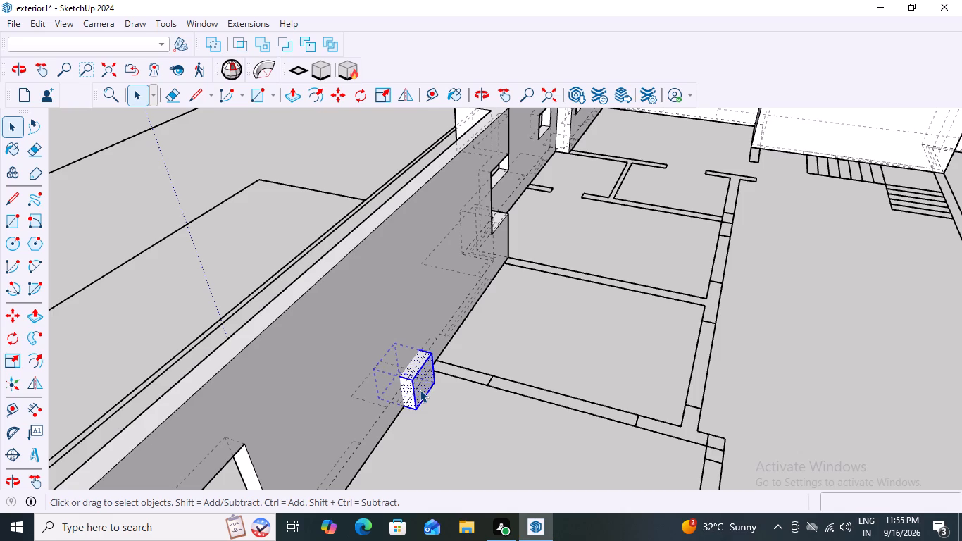
right_click(420, 390)
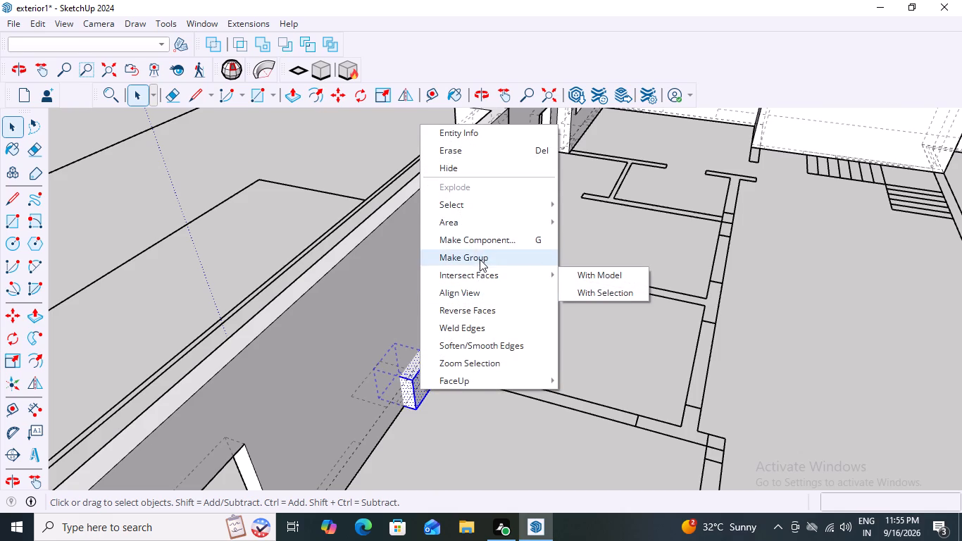
click(480, 259)
Move the window block group up 3' along the blue axis, then turn off the dashed back-edge display.
scroll(486, 375, down, 11)
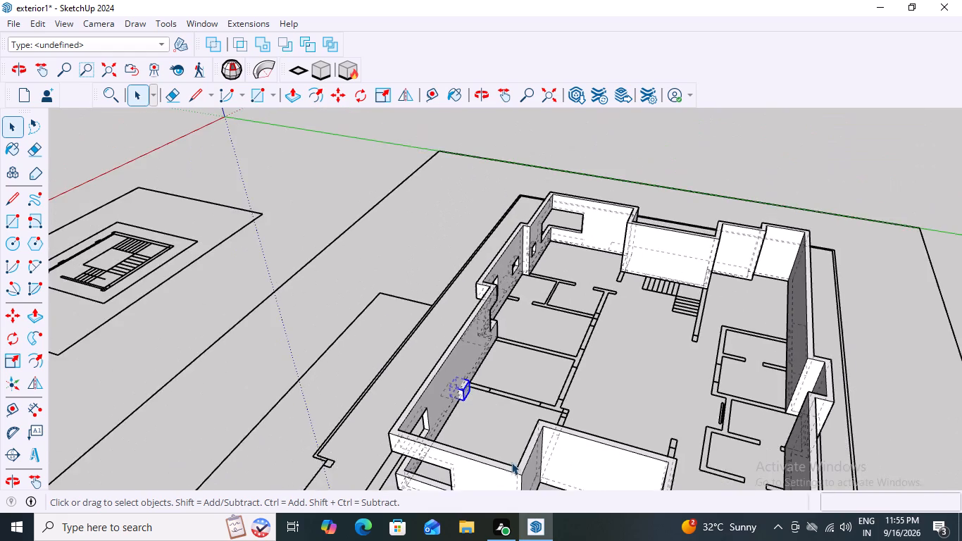
scroll(503, 451, up, 10)
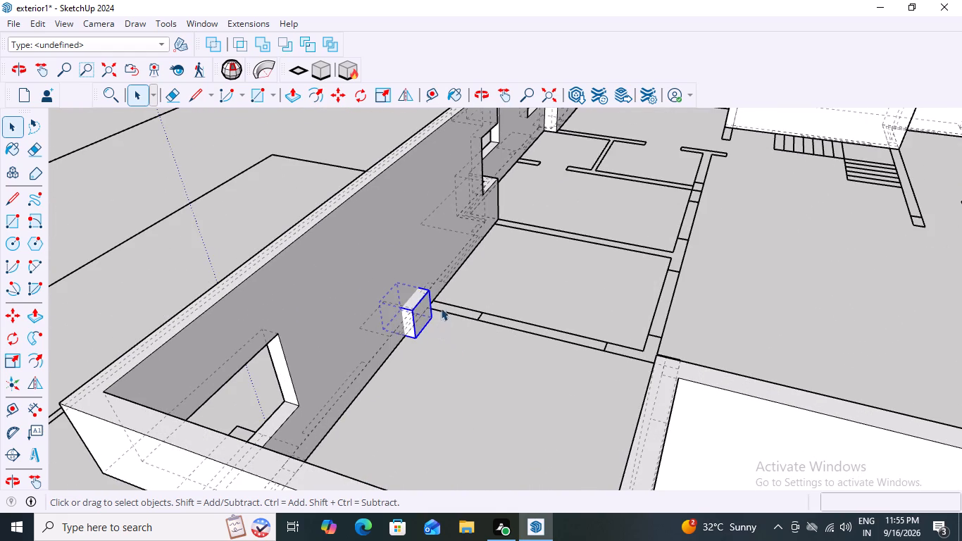
scroll(442, 305, up, 3)
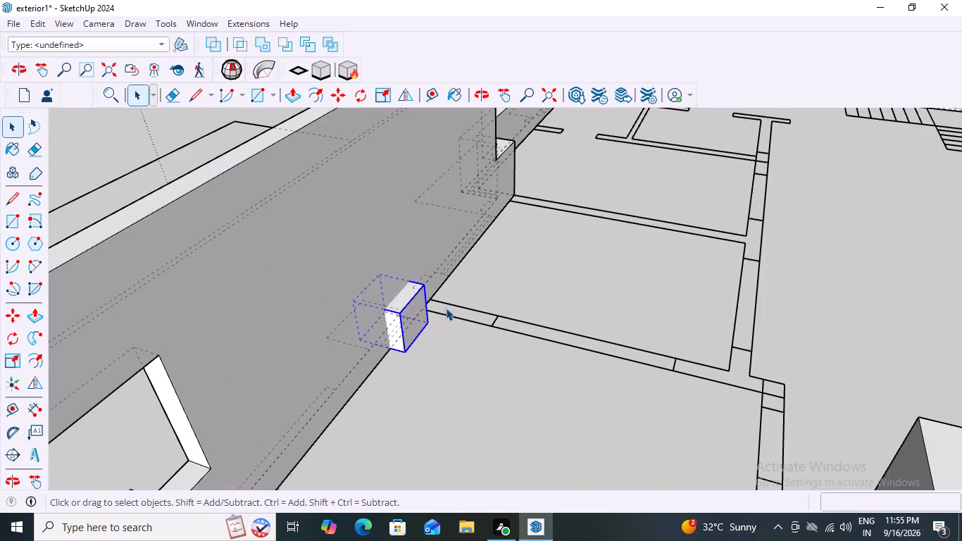
scroll(446, 309, down, 4)
scroll(483, 354, down, 1)
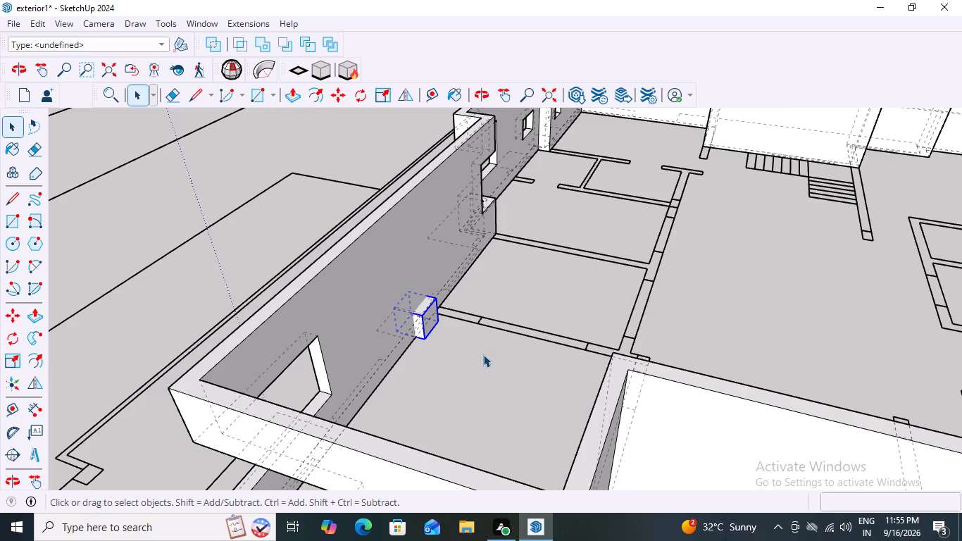
key(m)
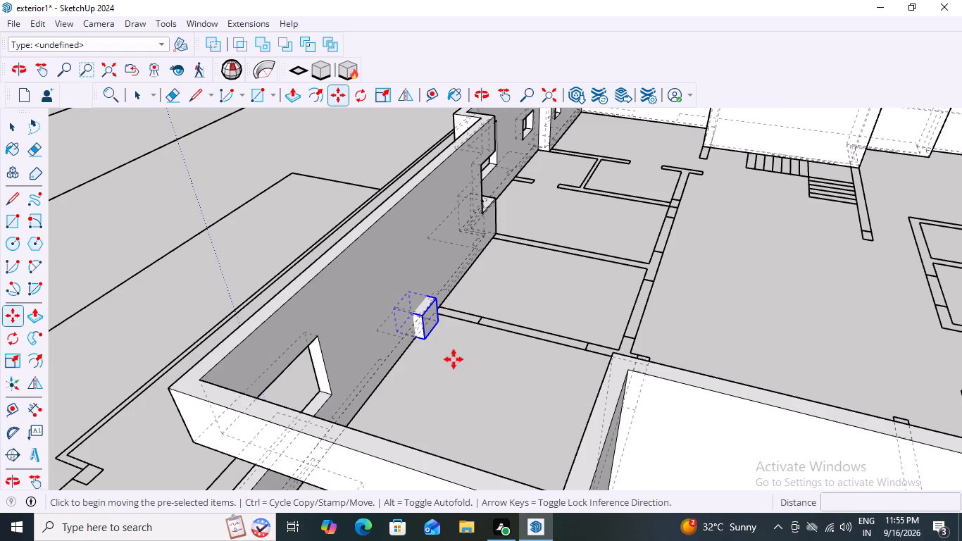
click(425, 342)
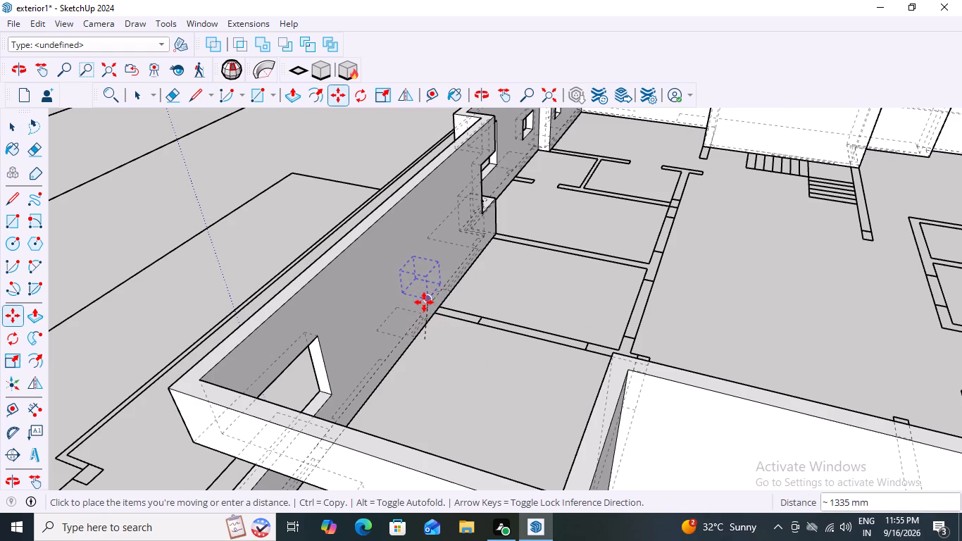
scroll(431, 356, up, 7)
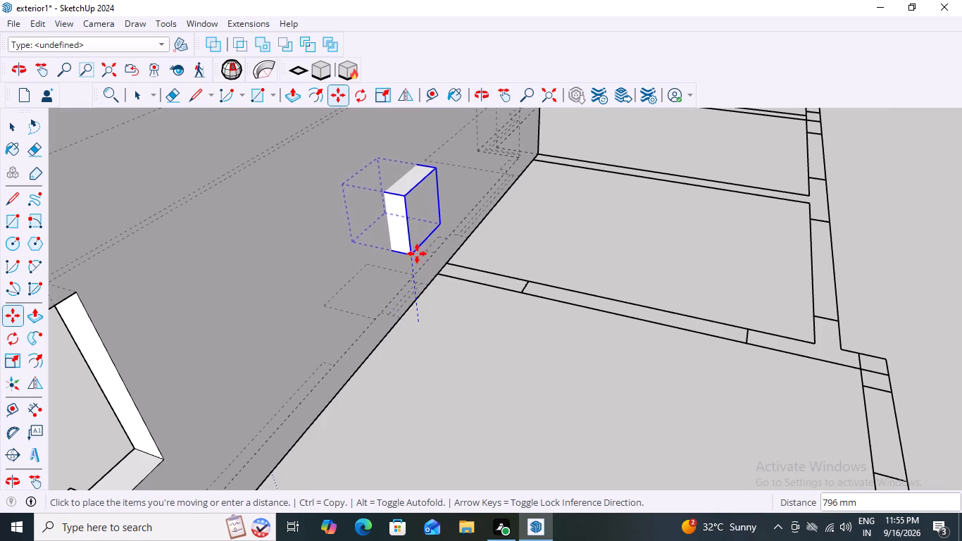
key(3)
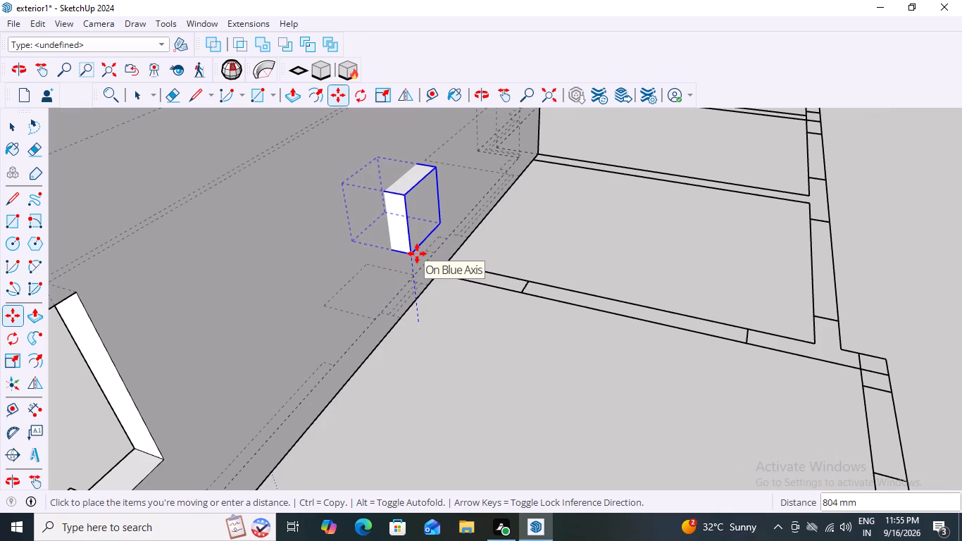
key(apostrophe)
key(Return)
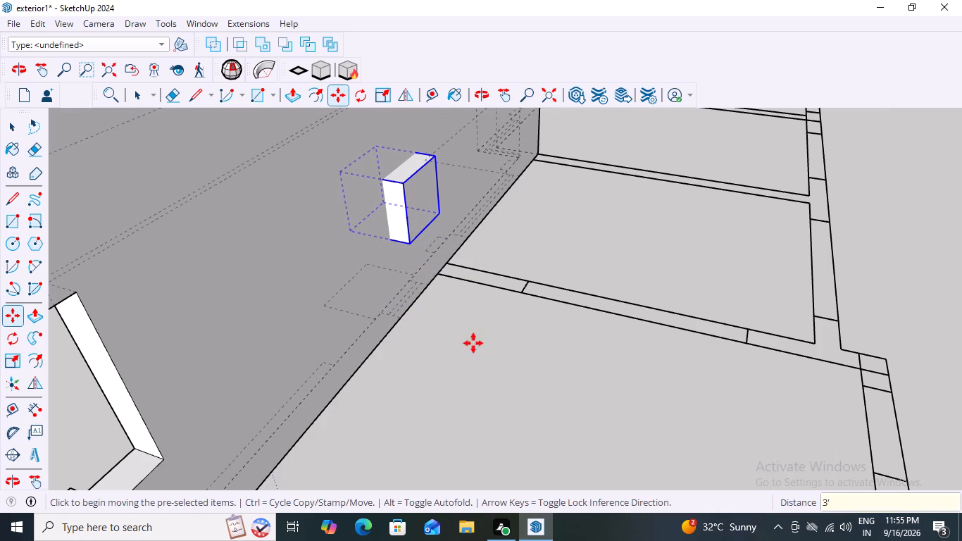
text(k)
key(space)
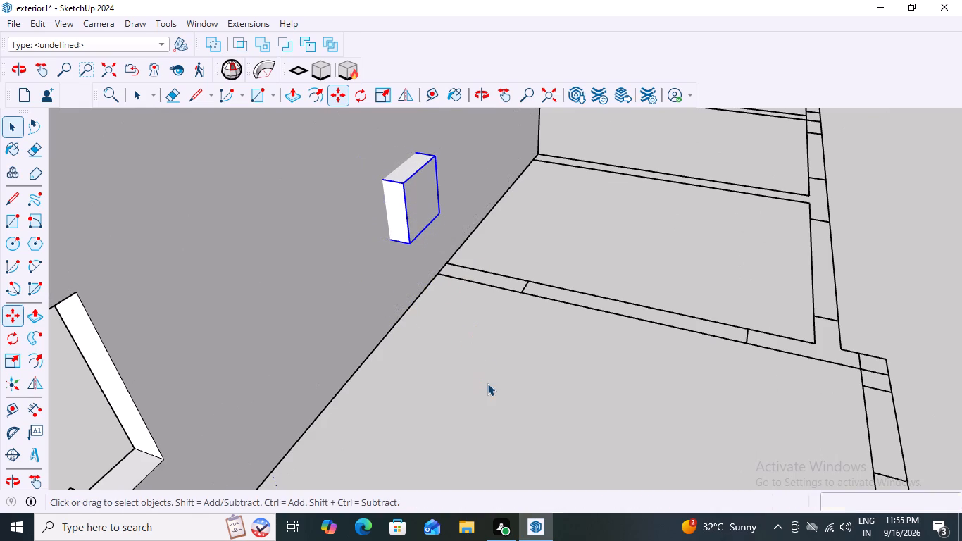
Subtract the raised window block from the house wall, then clear the selection.
scroll(440, 311, down, 7)
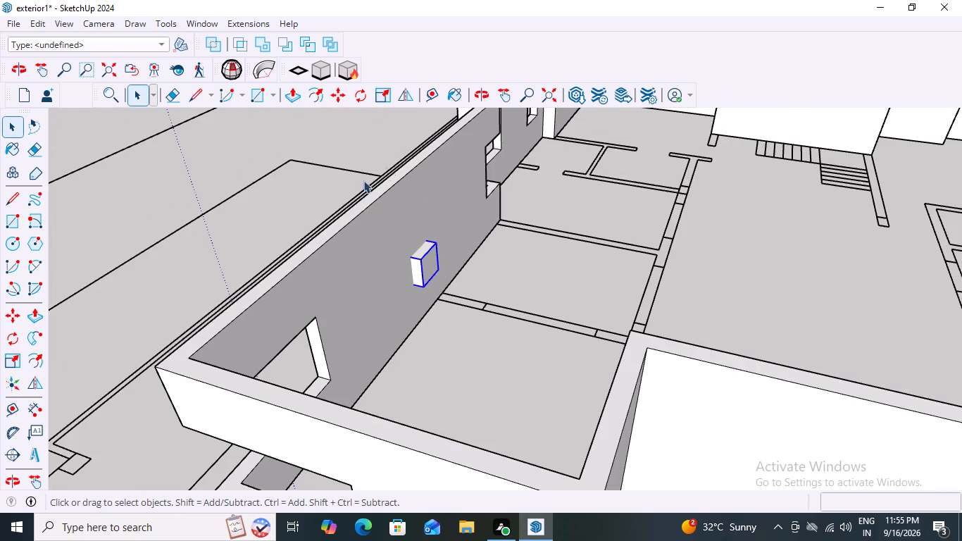
click(288, 52)
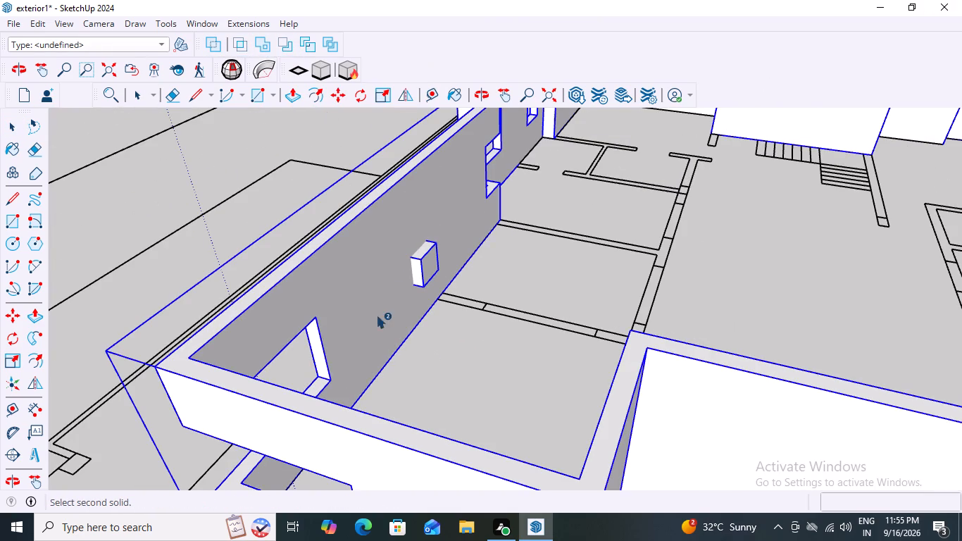
click(389, 259)
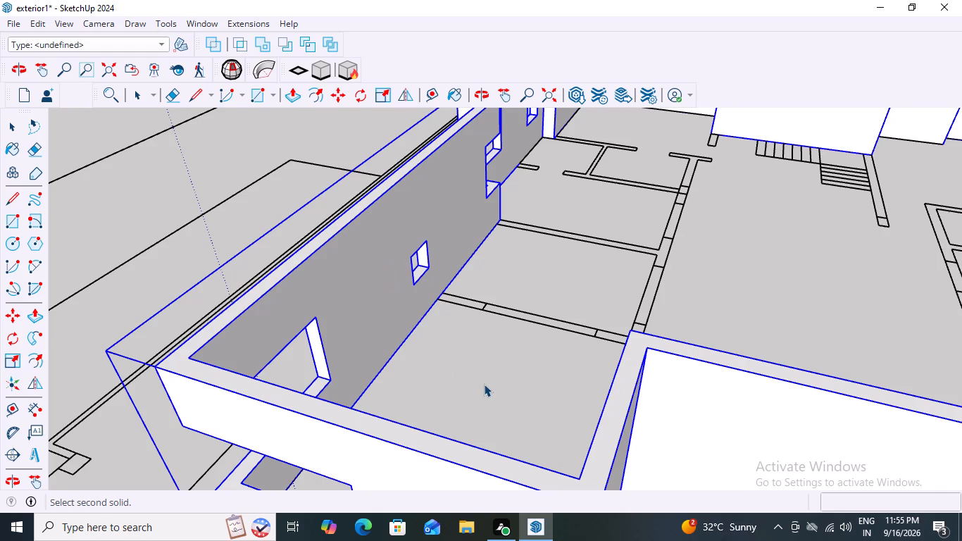
key(space)
click(484, 384)
Examine the new small window opening and the neighbouring openings along the facade wall from inside the house.
scroll(484, 384, down, 11)
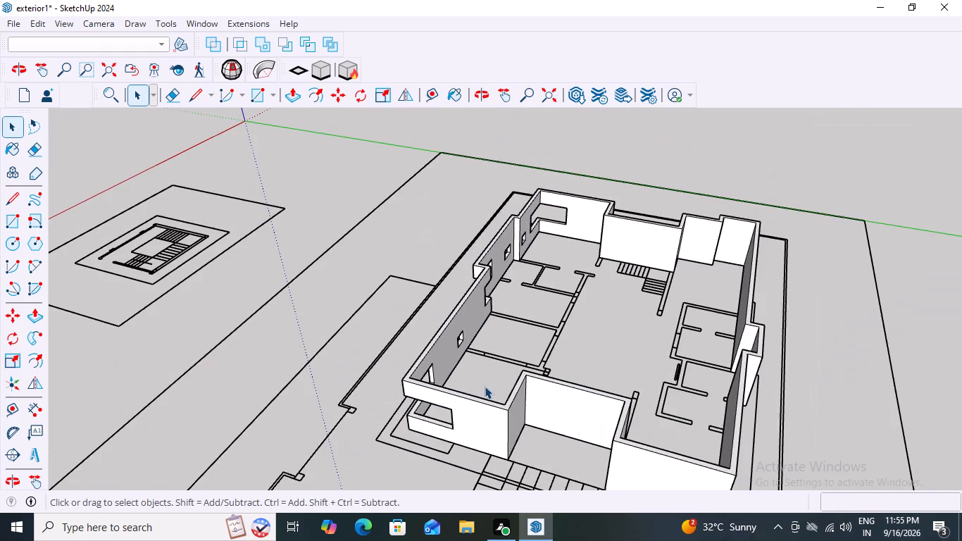
scroll(470, 346, up, 11)
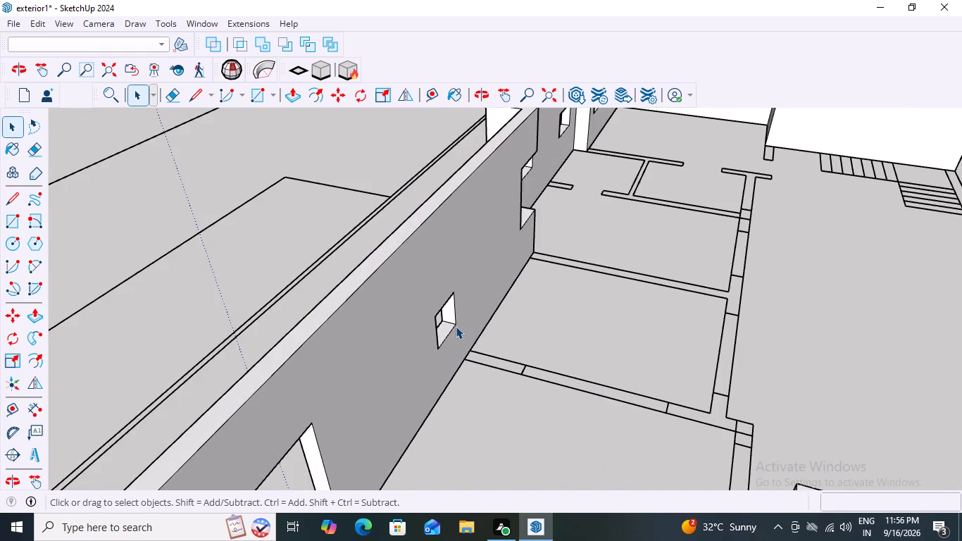
scroll(456, 326, up, 3)
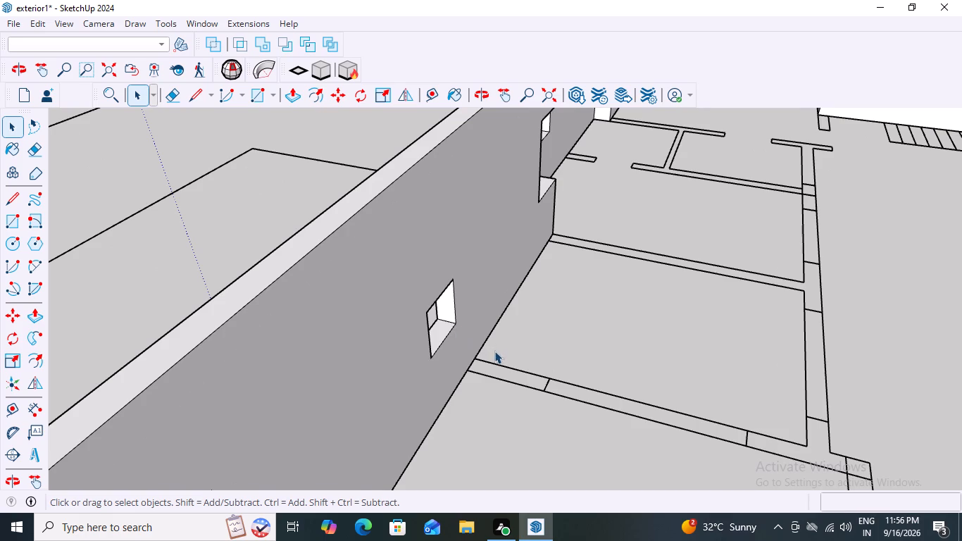
scroll(498, 353, up, 1)
scroll(502, 352, down, 20)
scroll(502, 352, down, 8)
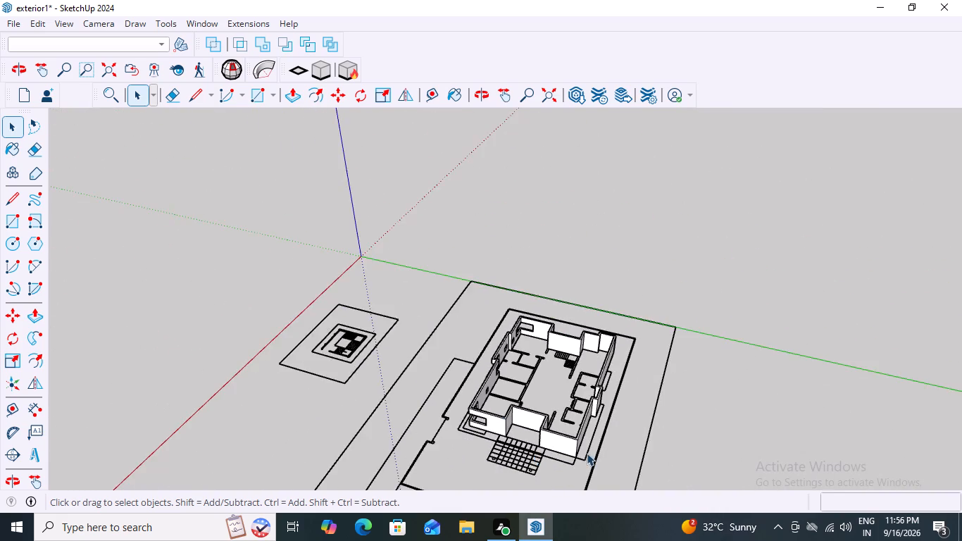
scroll(587, 453, up, 13)
scroll(158, 210, up, 3)
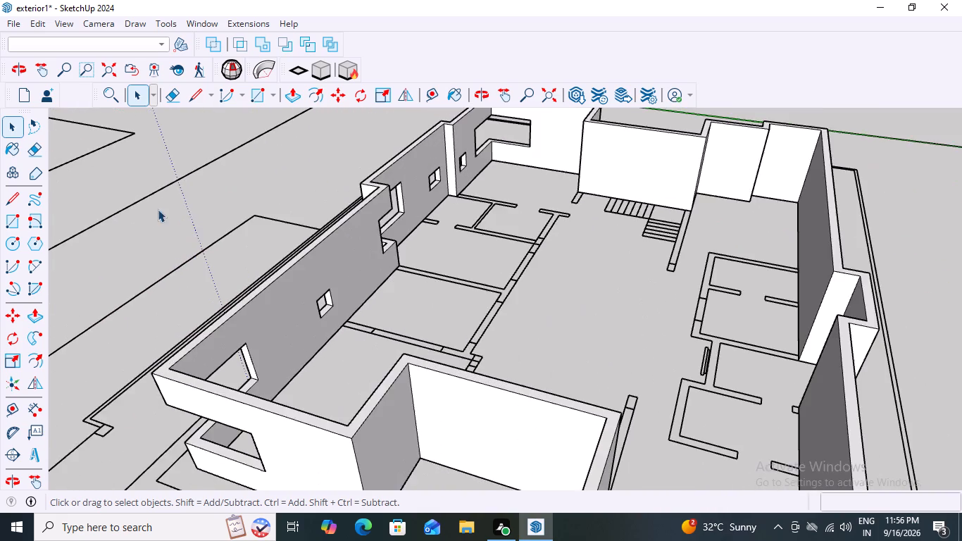
scroll(267, 321, up, 17)
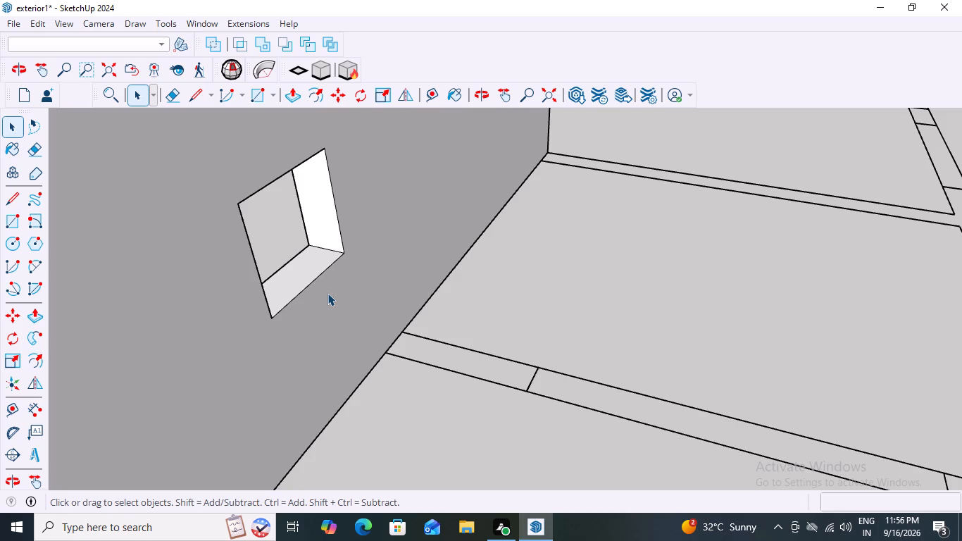
scroll(493, 370, down, 4)
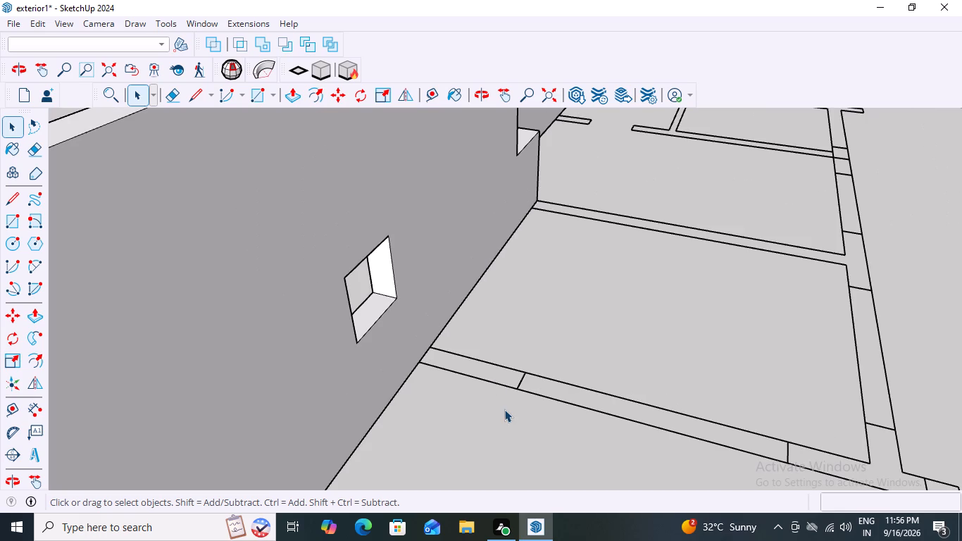
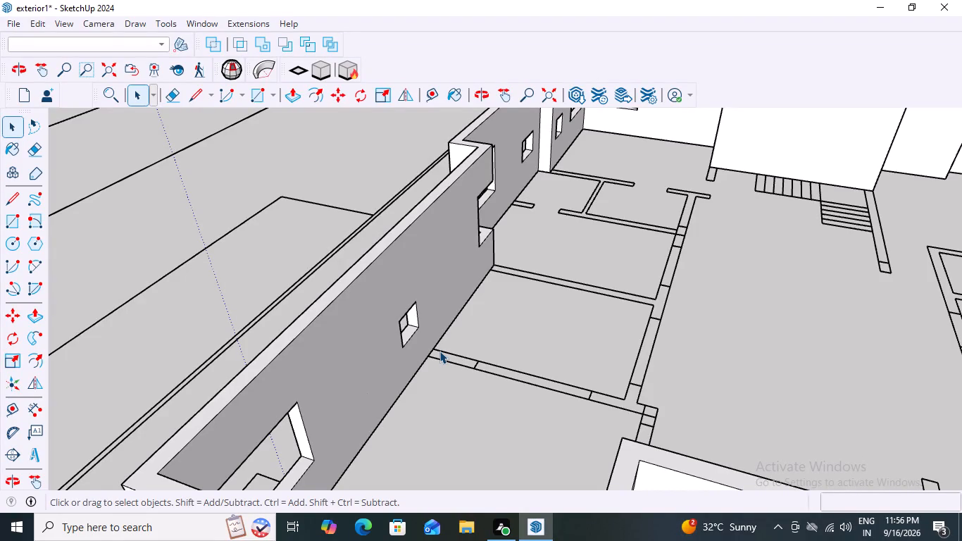
Inspect the small window opening in the long extruded wall from inside the building and its relation to the floor plan lines.
scroll(403, 392, up, 3)
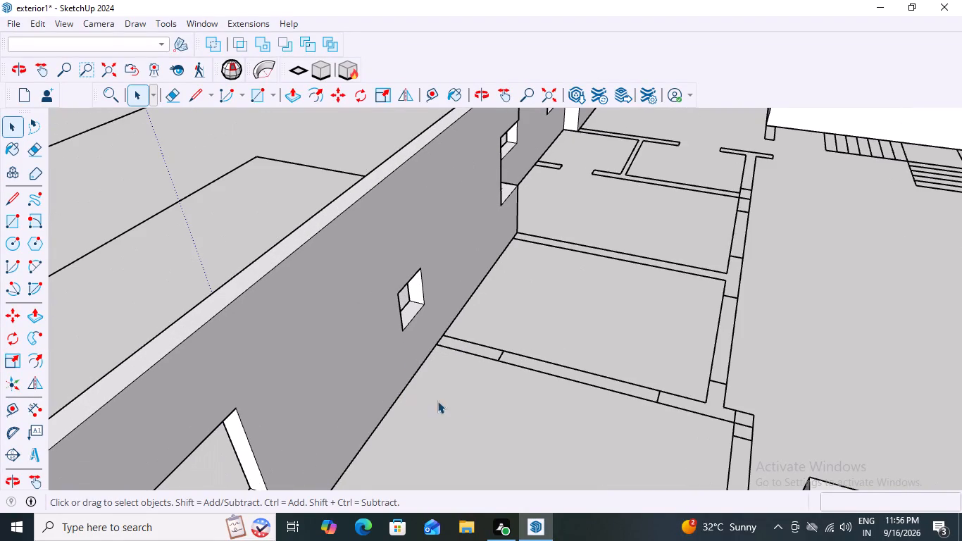
scroll(490, 366, down, 9)
middle_drag(533, 409, 436, 407)
scroll(376, 341, up, 9)
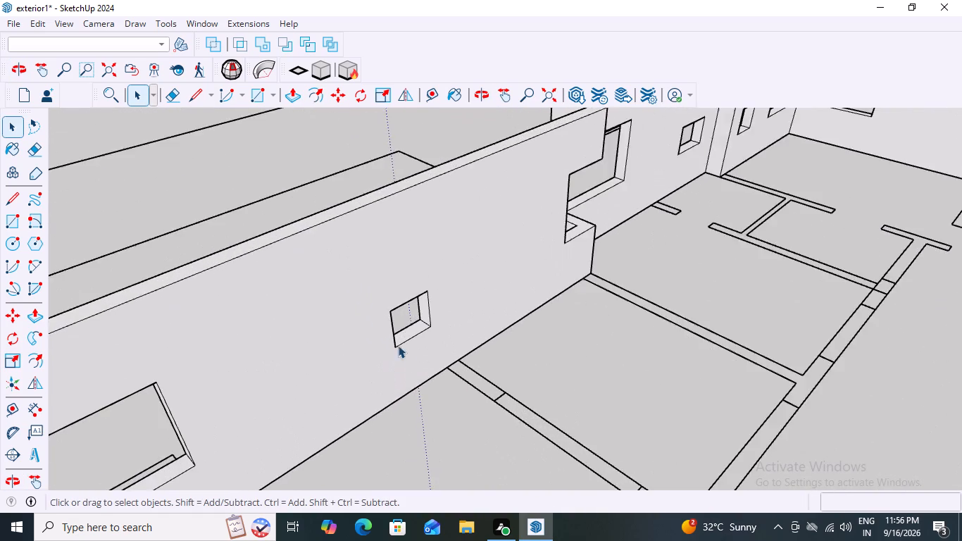
scroll(398, 345, up, 3)
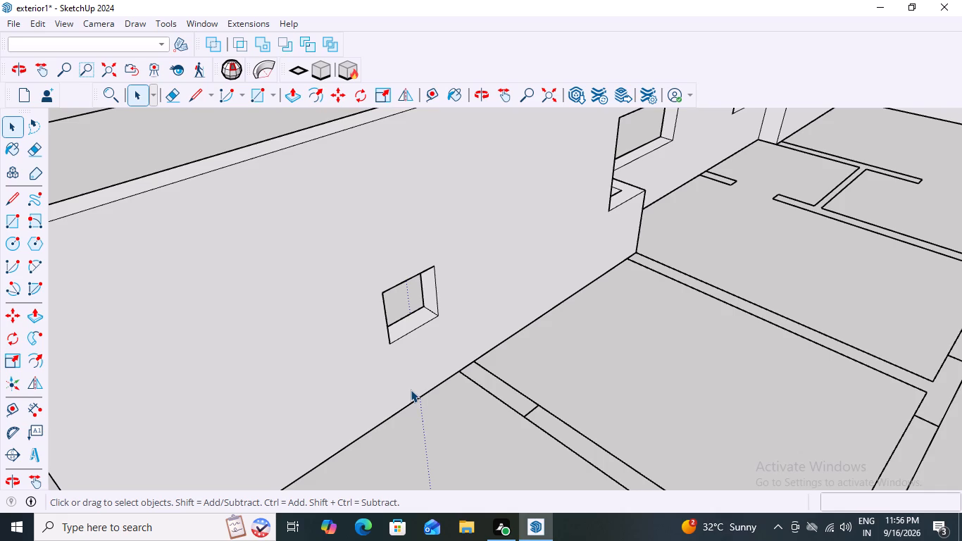
scroll(430, 385, down, 11)
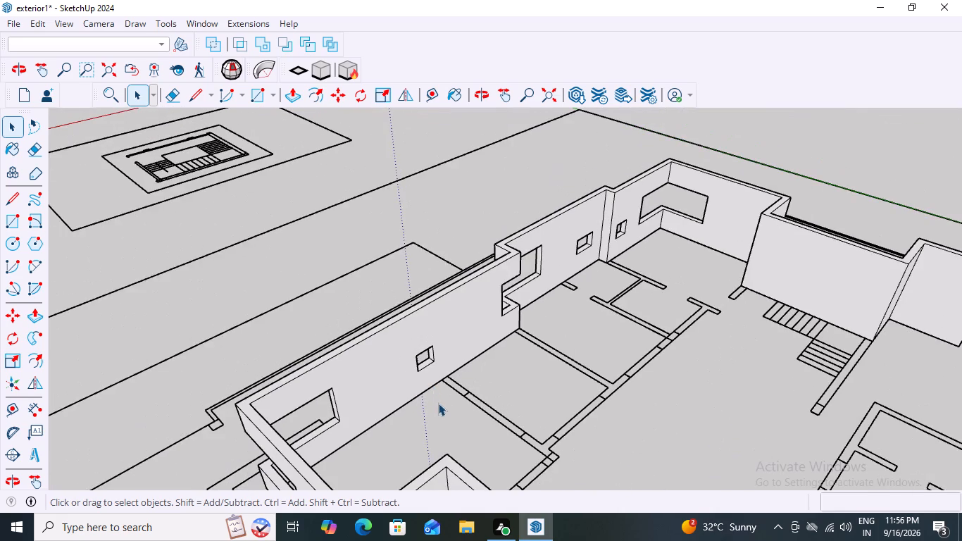
middle_drag(439, 403, 492, 408)
scroll(469, 384, up, 11)
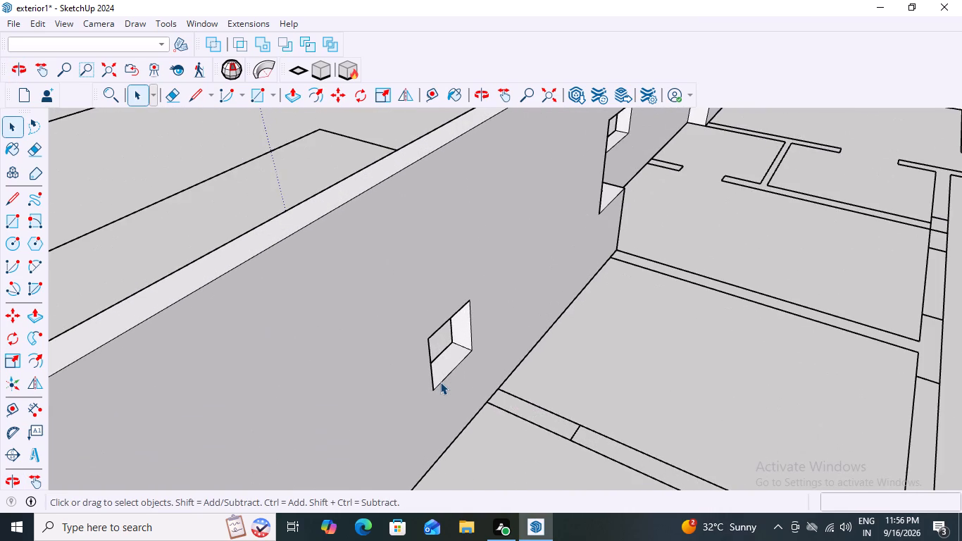
scroll(446, 371, up, 5)
scroll(446, 370, down, 5)
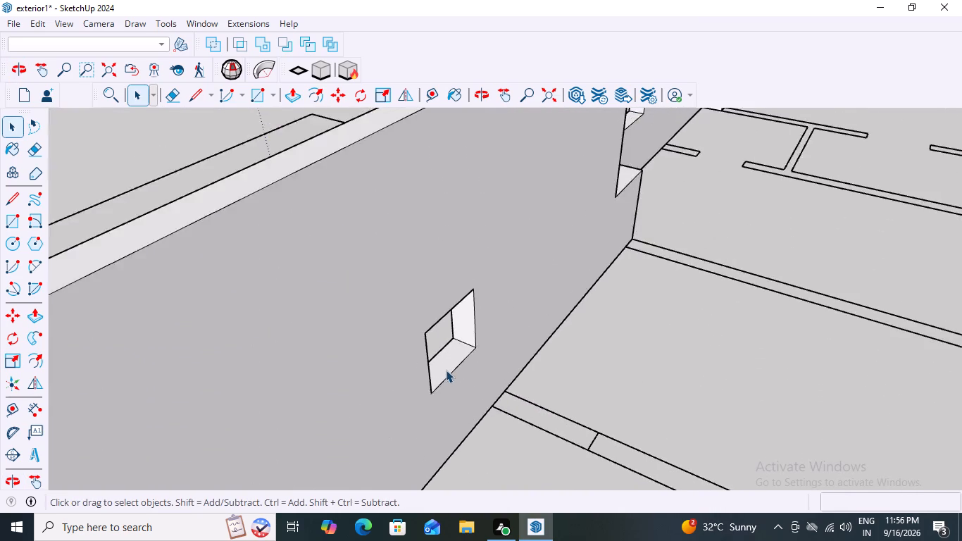
scroll(446, 370, down, 20)
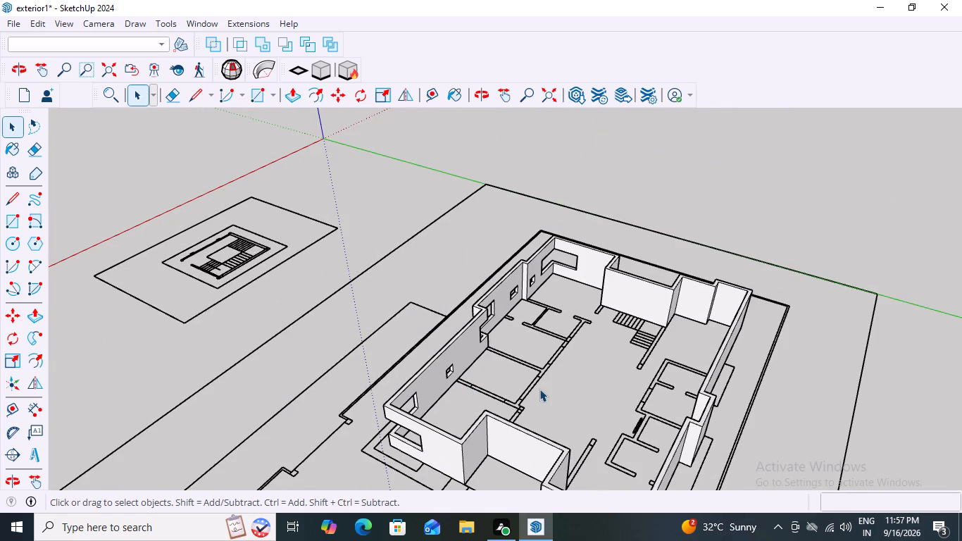
scroll(544, 385, down, 10)
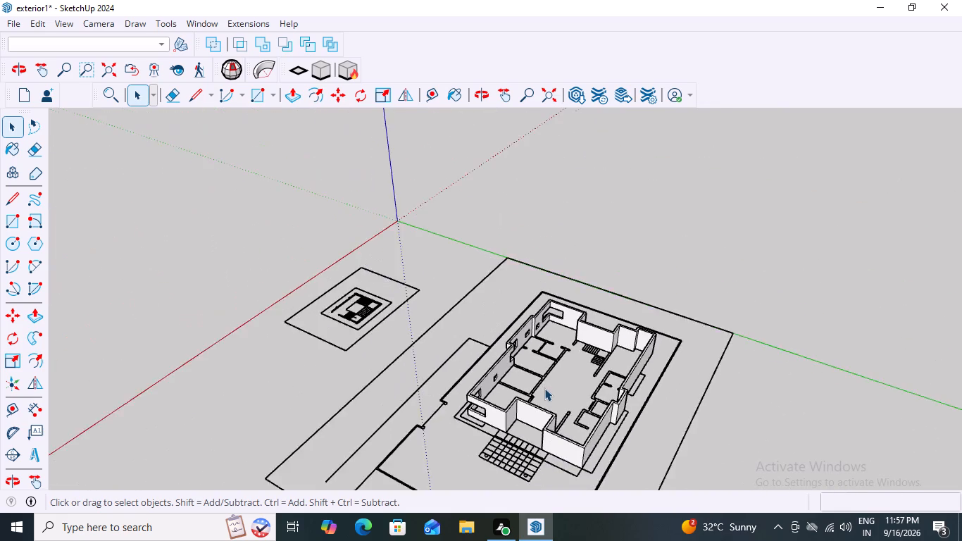
scroll(544, 388, down, 2)
Inspect the window openings and wall recesses along the building's long exterior side.
middle_drag(506, 414, 730, 399)
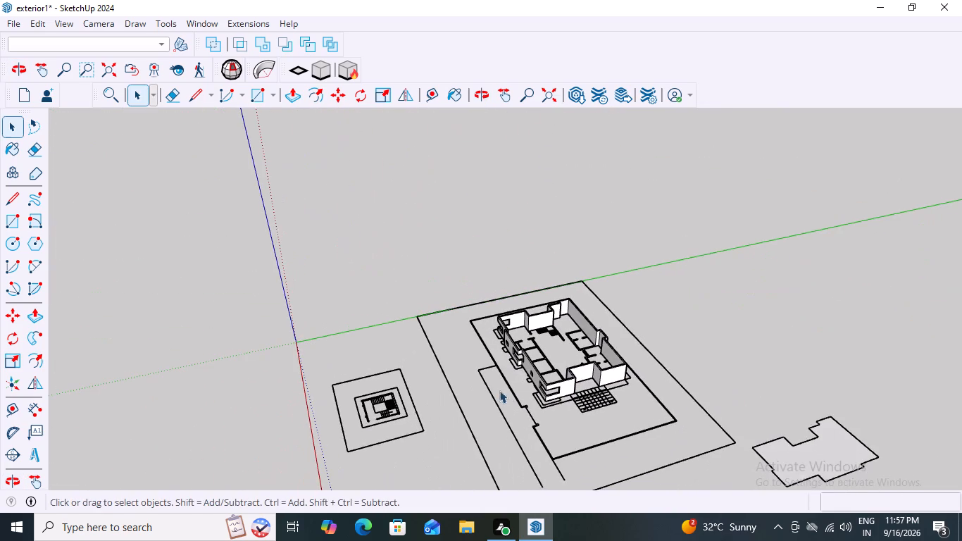
middle_drag(655, 399, 731, 369)
middle_drag(561, 390, 723, 346)
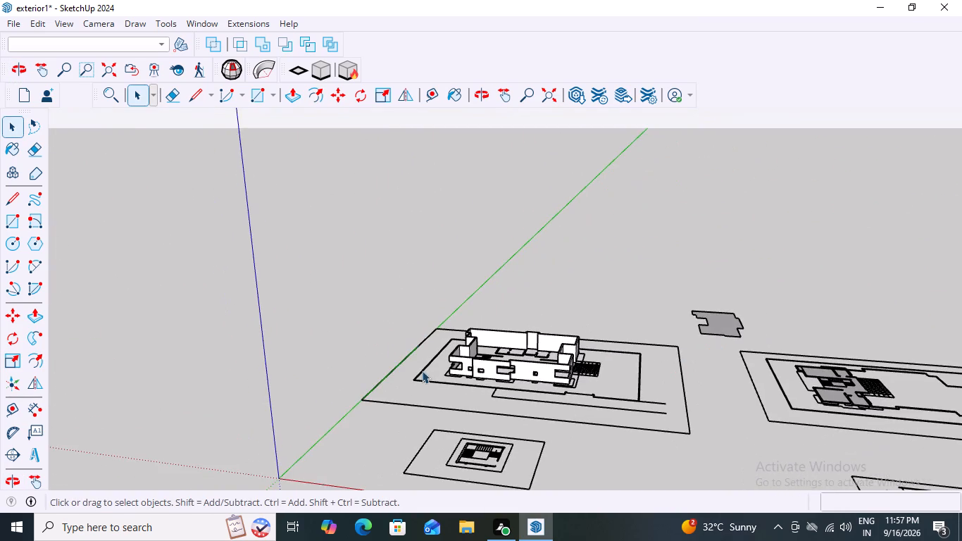
scroll(425, 373, up, 15)
scroll(526, 402, up, 4)
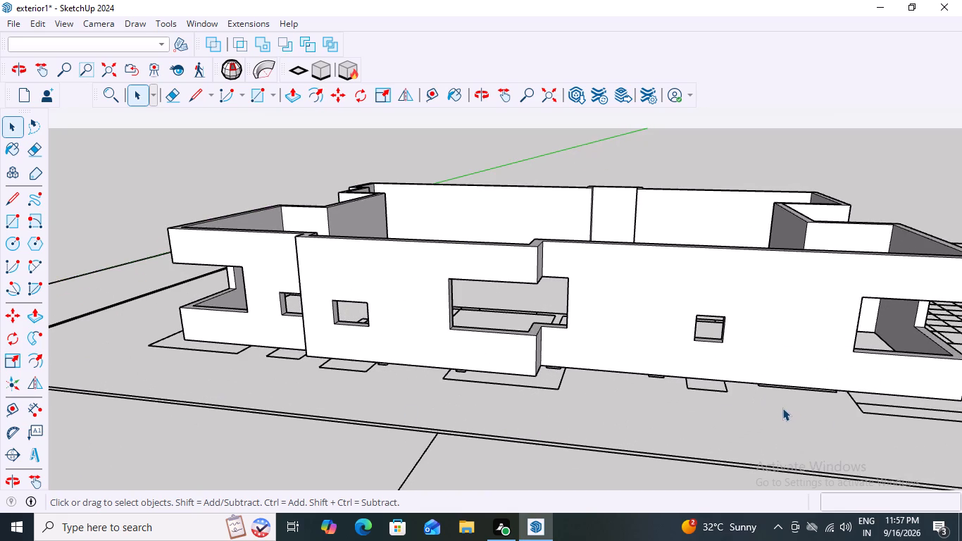
scroll(782, 408, down, 20)
scroll(782, 408, down, 4)
scroll(608, 411, up, 2)
scroll(613, 397, down, 3)
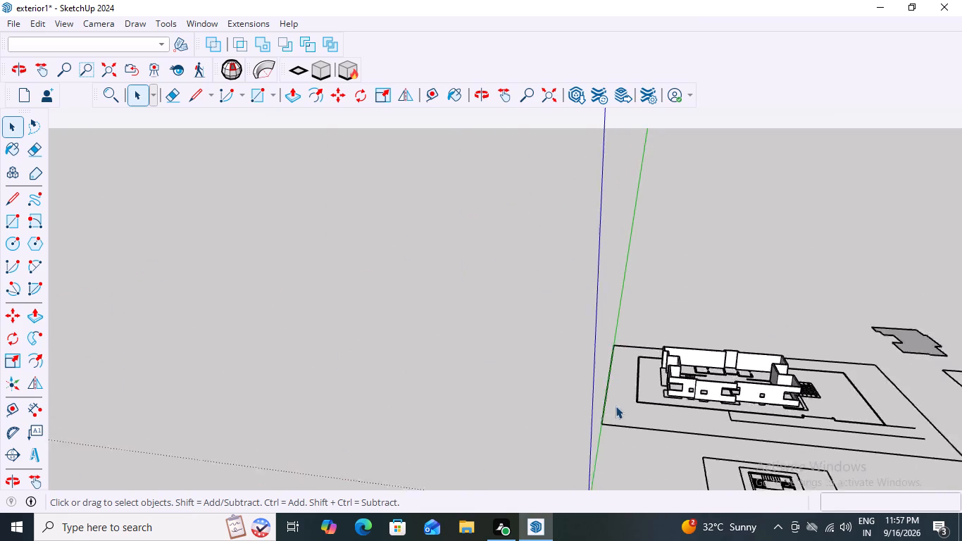
scroll(616, 406, down, 12)
Examine the flat elevation drawing, focusing on its windows, doorway frame and parapet details.
scroll(851, 485, up, 14)
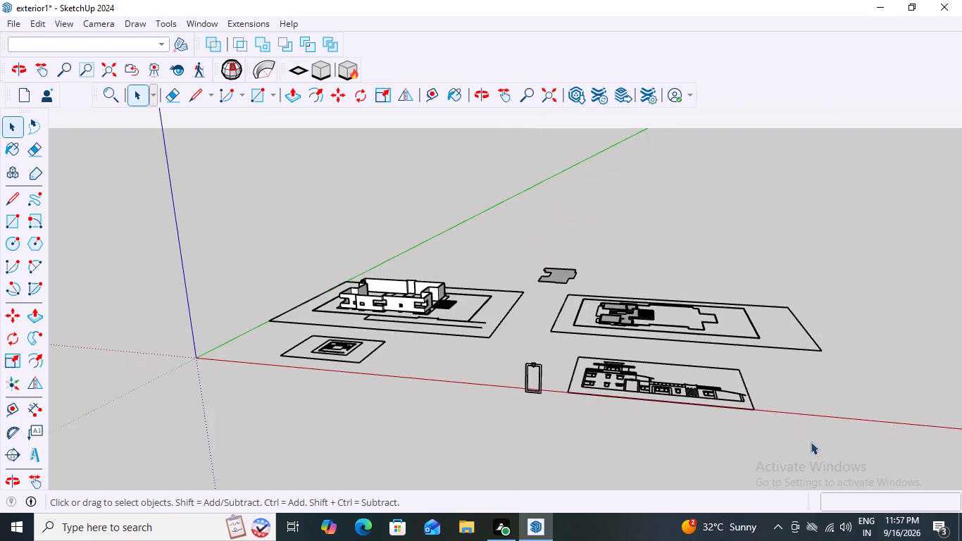
scroll(385, 371, up, 4)
scroll(851, 470, up, 3)
scroll(847, 402, up, 11)
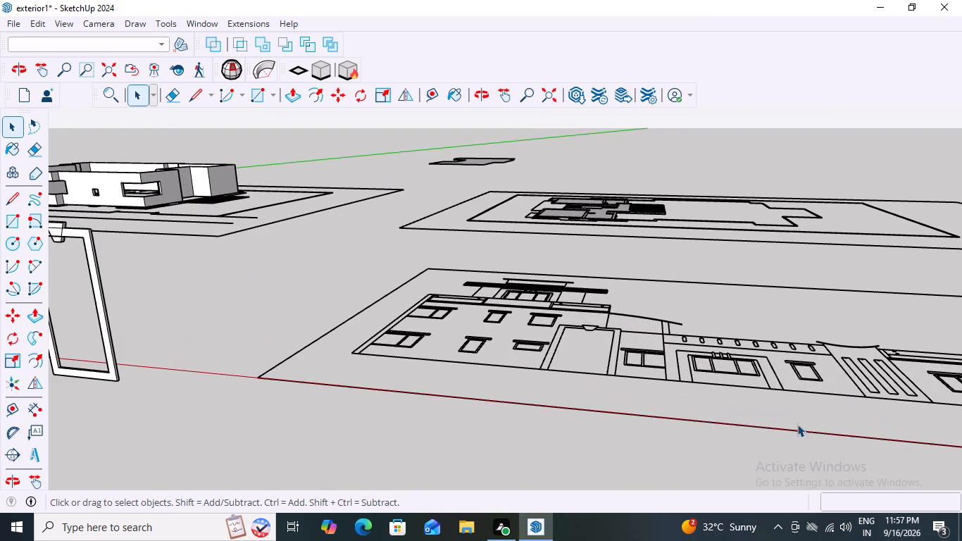
scroll(733, 383, up, 11)
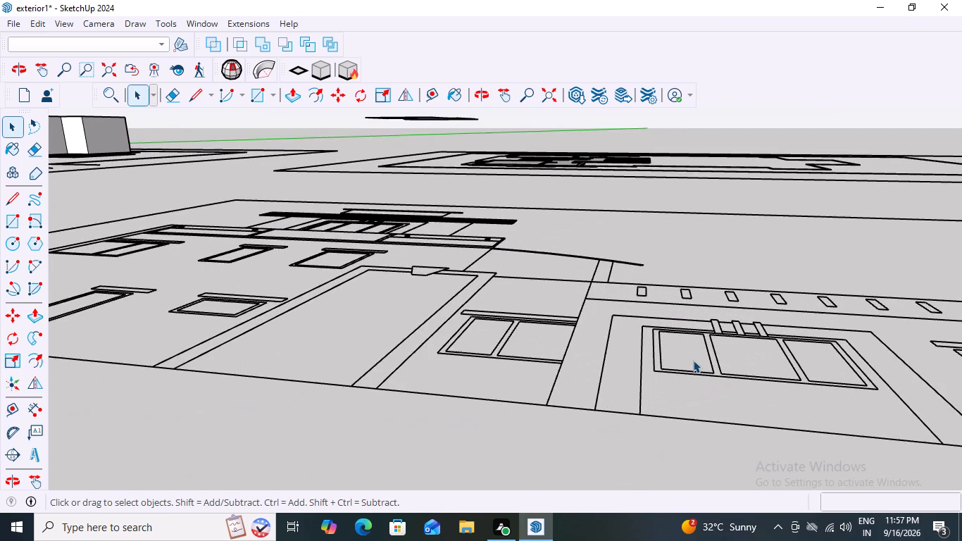
scroll(693, 360, up, 2)
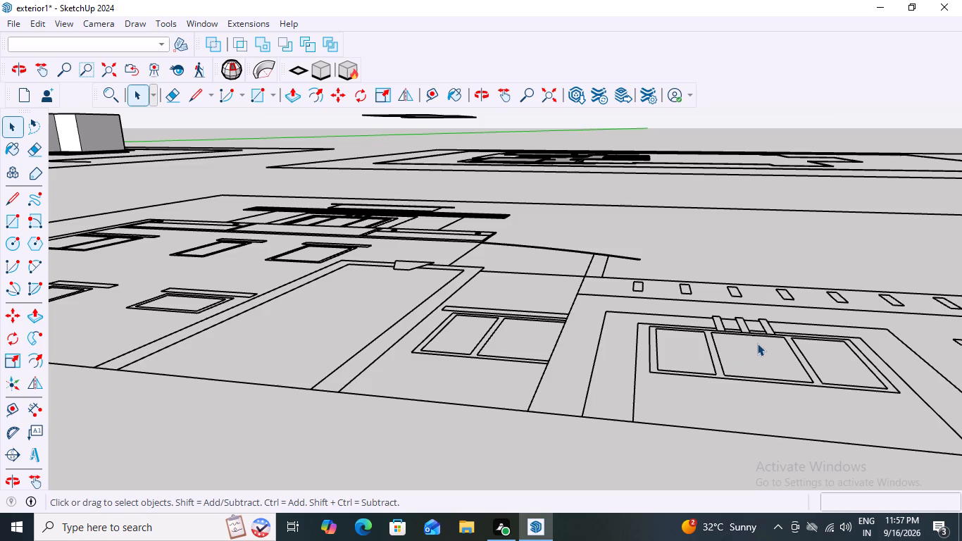
scroll(766, 339, down, 4)
scroll(718, 380, down, 2)
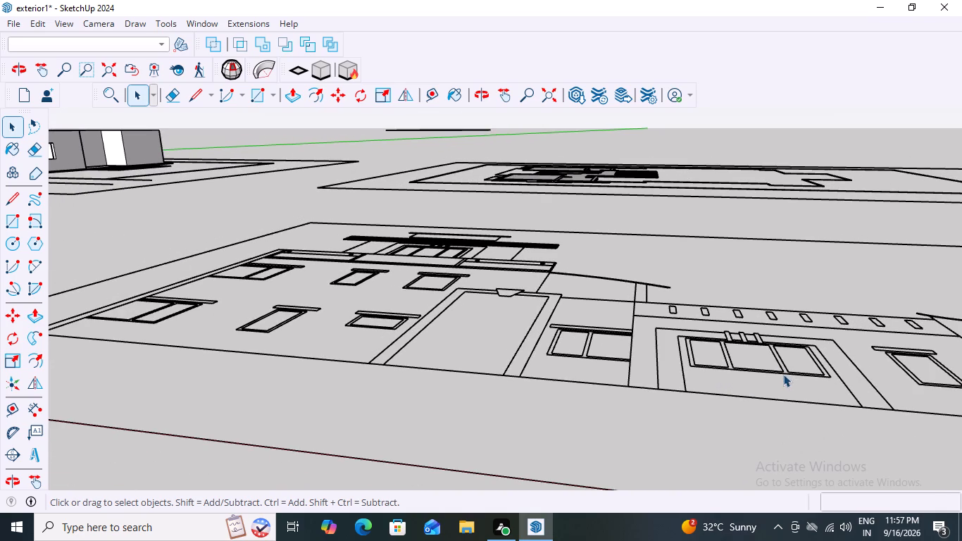
middle_drag(725, 369, 754, 461)
scroll(725, 370, down, 1)
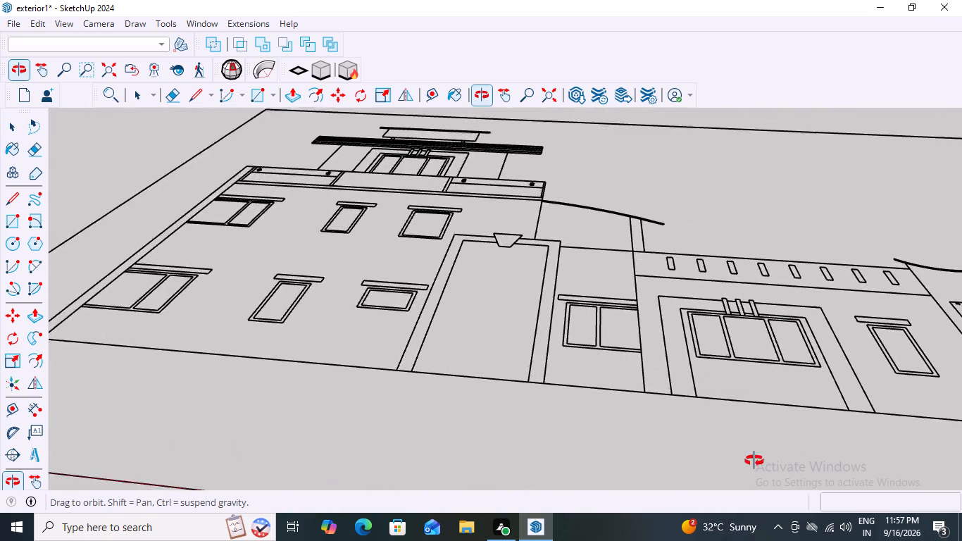
middle_drag(754, 461, 750, 469)
scroll(739, 416, down, 6)
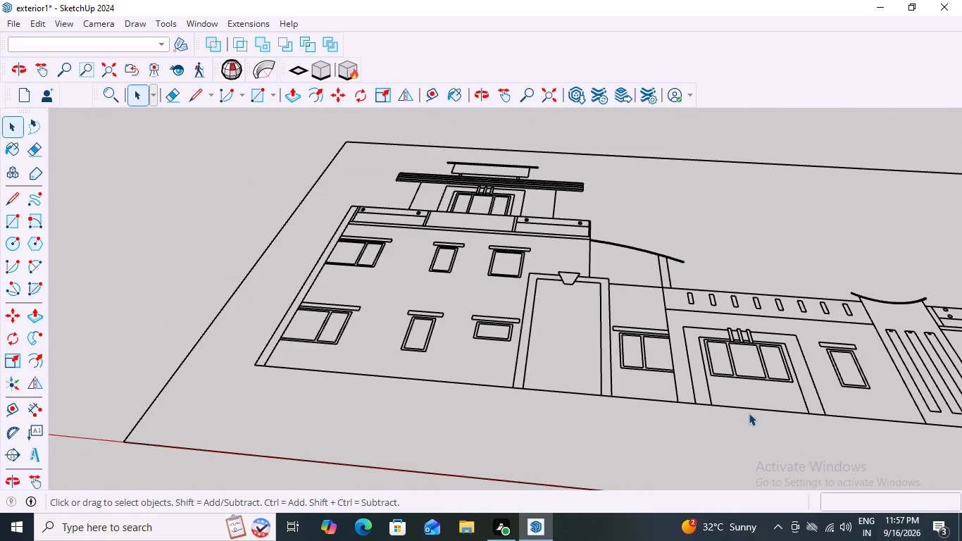
scroll(749, 413, down, 9)
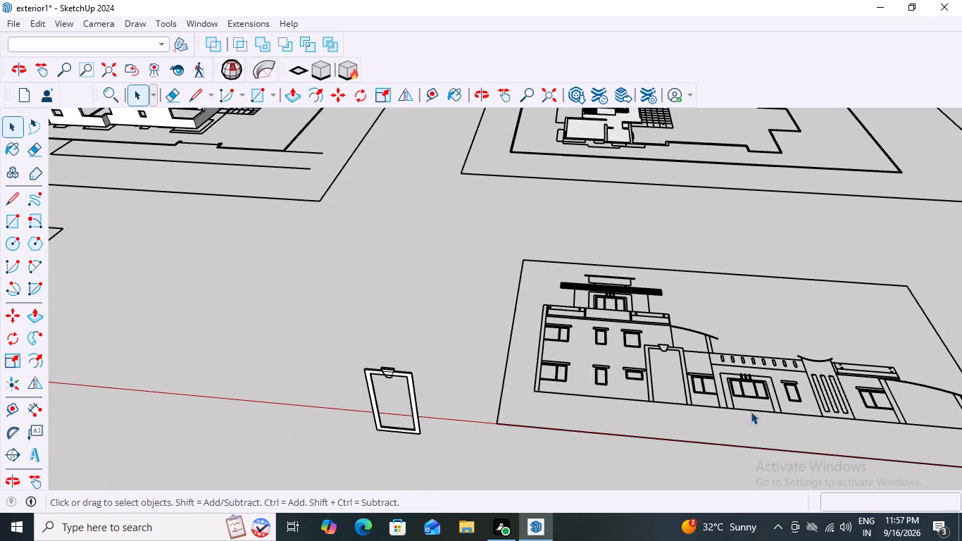
scroll(751, 411, down, 4)
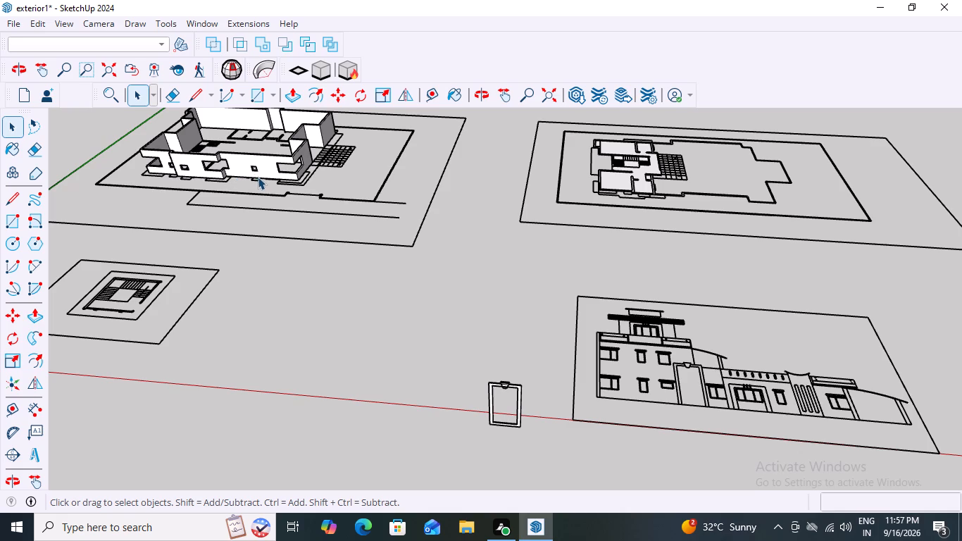
Examine the plan outlines at the base of the building's long window wall and the nearby boundary wall gap.
scroll(244, 192, up, 14)
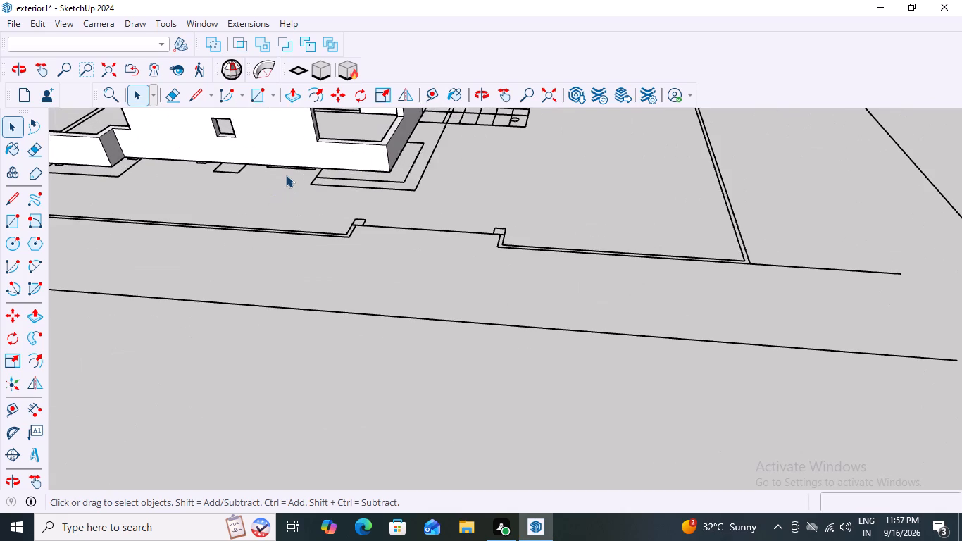
scroll(265, 157, up, 8)
scroll(265, 157, down, 4)
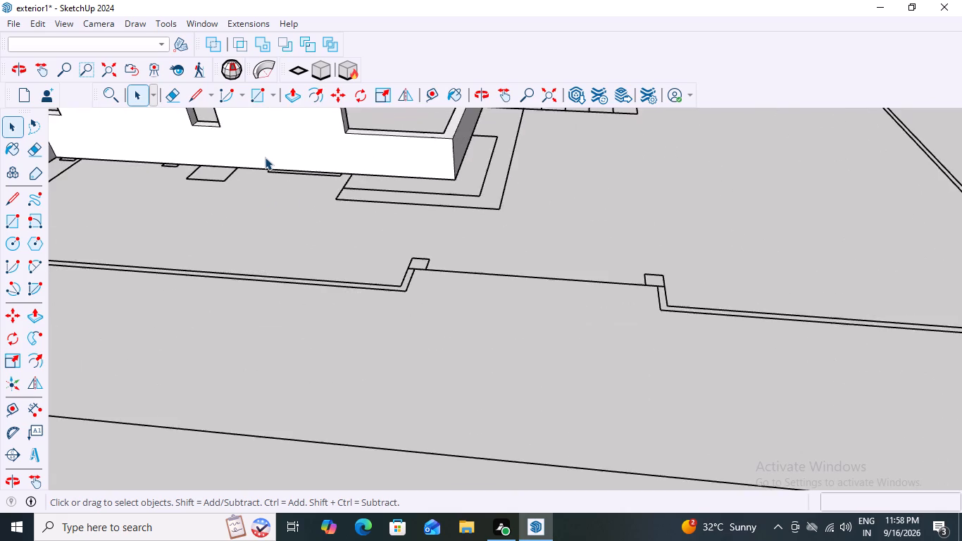
scroll(265, 157, down, 19)
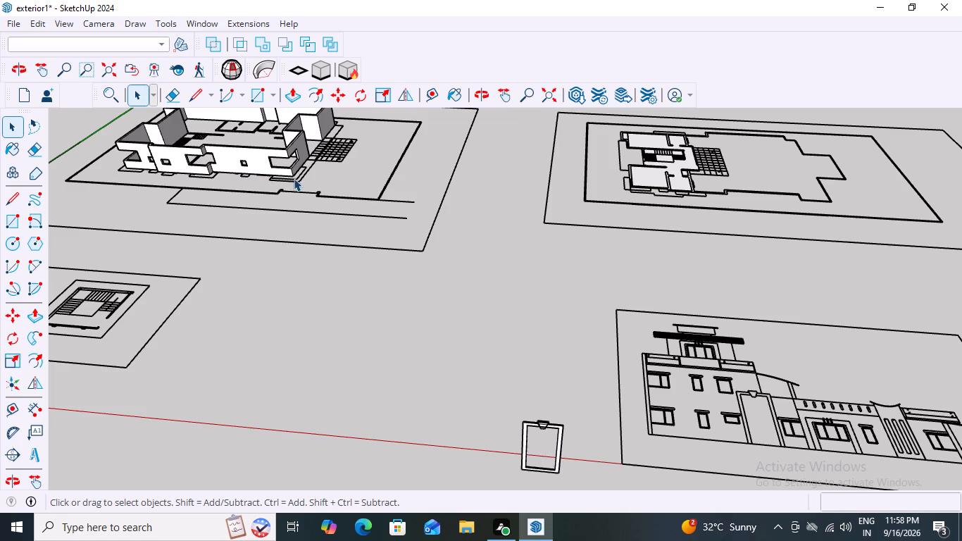
scroll(154, 149, up, 7)
scroll(256, 183, up, 5)
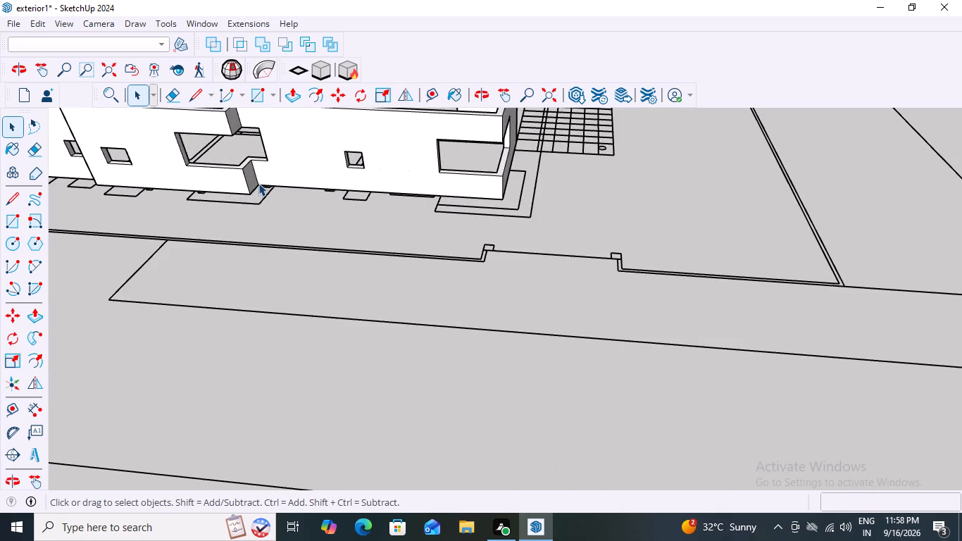
scroll(258, 183, down, 19)
scroll(241, 204, down, 4)
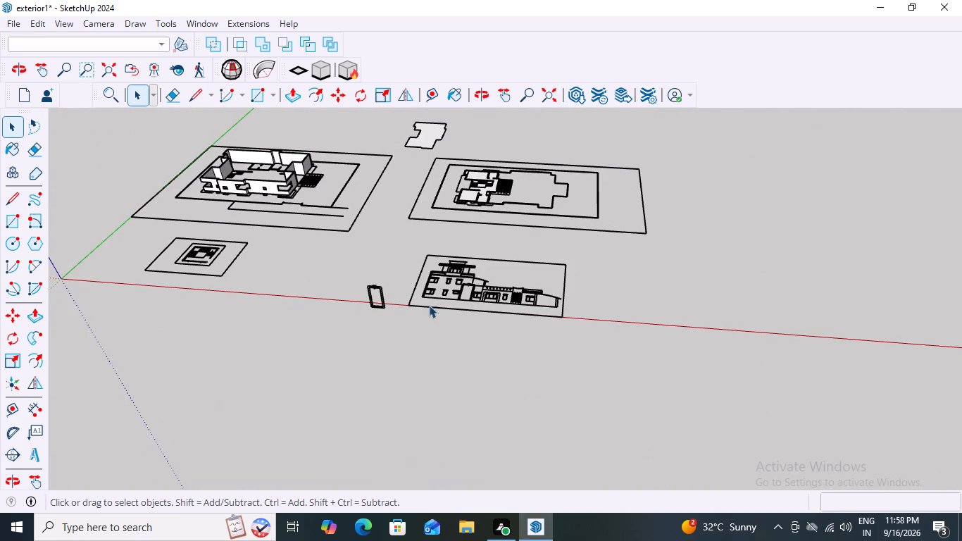
Review the elevation drawing, the second floor plan with its partly filled rooms, and the small separate staircase plan.
scroll(477, 304, up, 8)
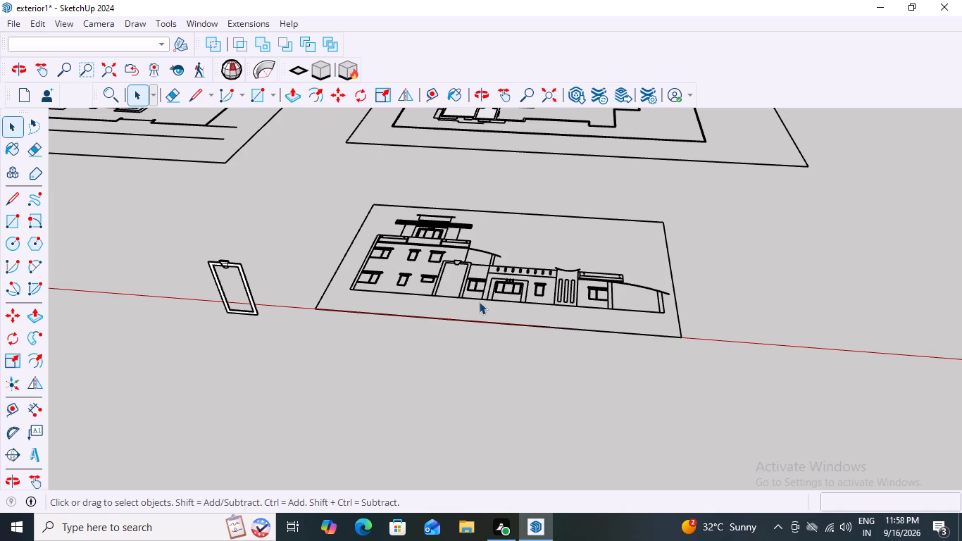
scroll(479, 301, down, 5)
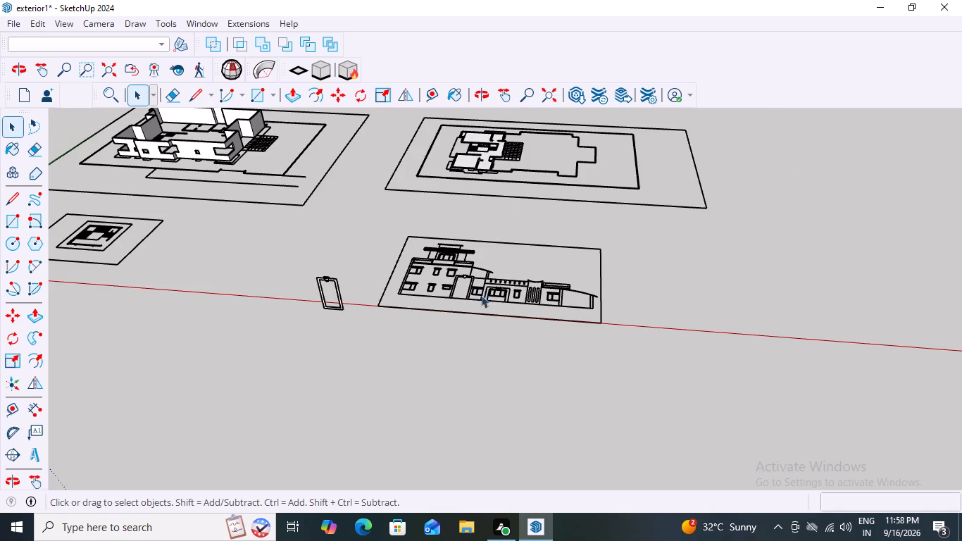
scroll(463, 132, up, 1)
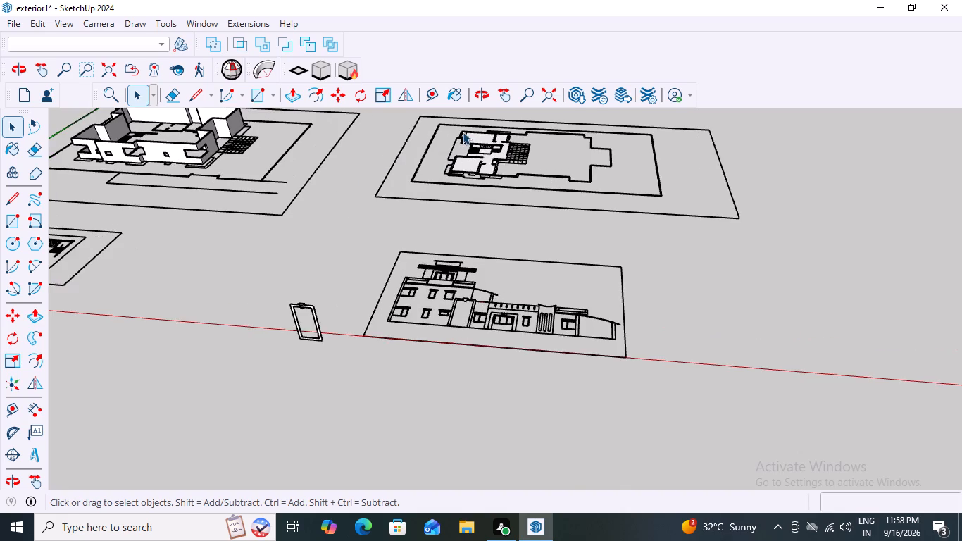
scroll(463, 132, up, 7)
scroll(498, 206, up, 4)
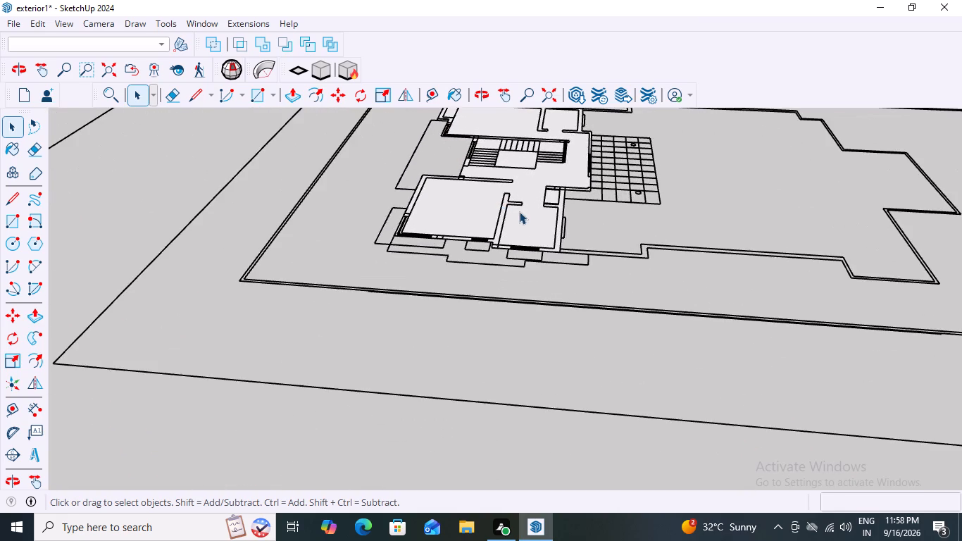
scroll(523, 212, up, 3)
scroll(523, 212, down, 11)
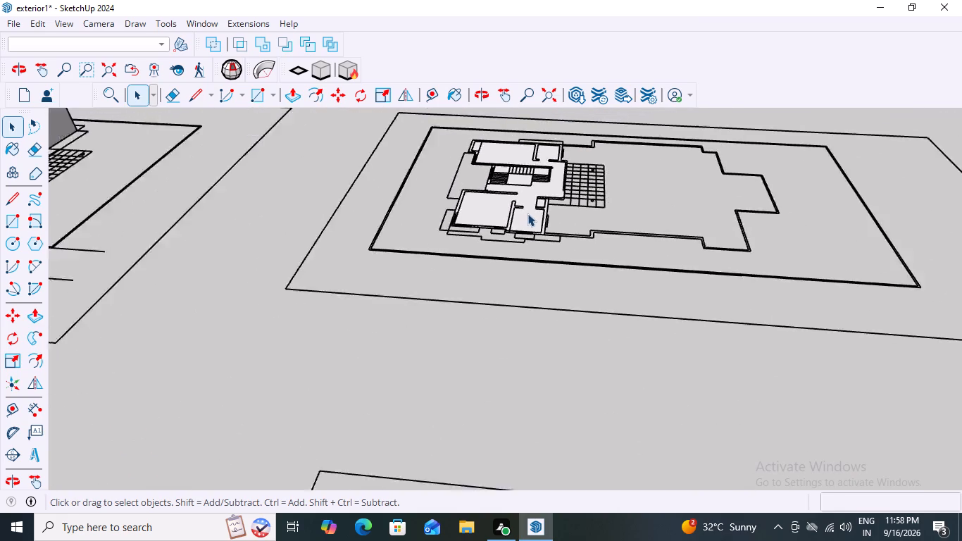
scroll(527, 213, down, 15)
scroll(471, 214, up, 3)
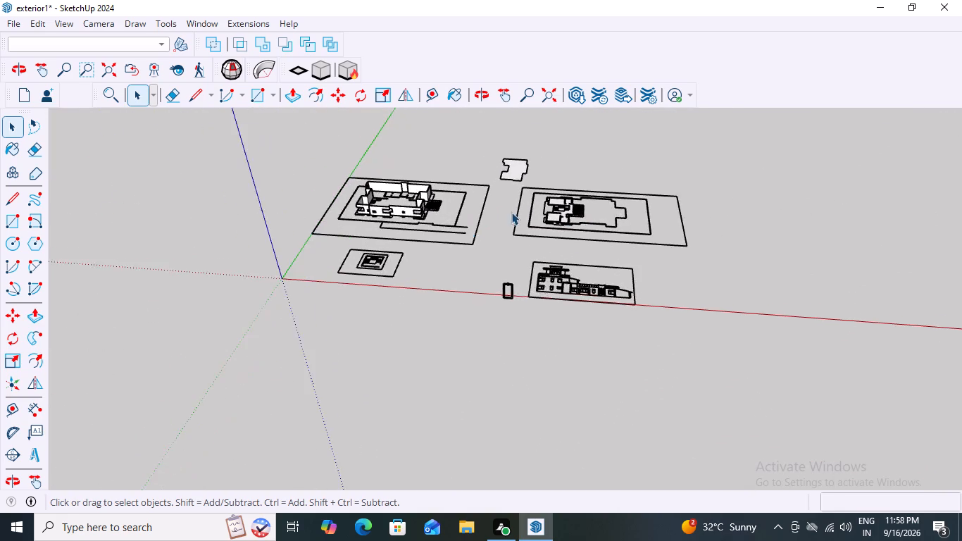
scroll(511, 212, up, 10)
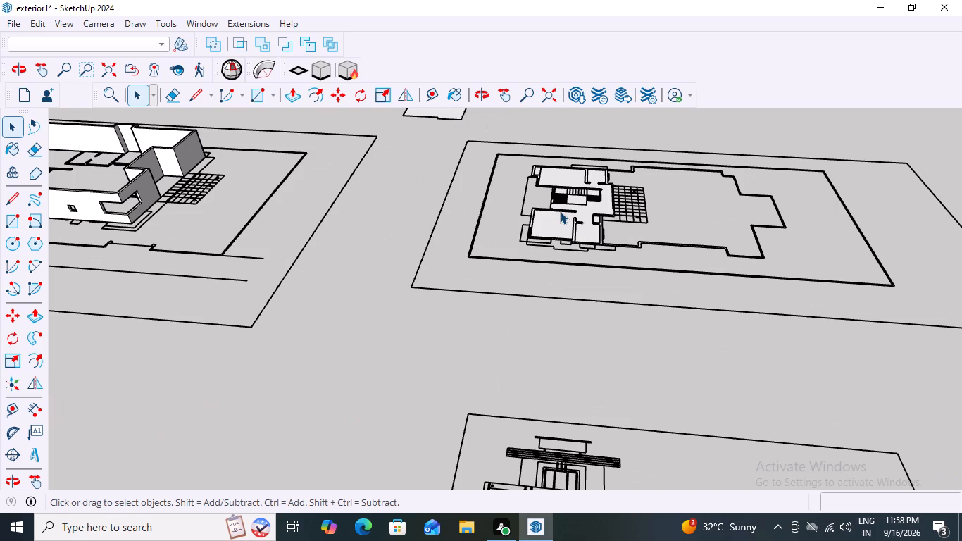
scroll(560, 211, down, 11)
scroll(294, 285, up, 7)
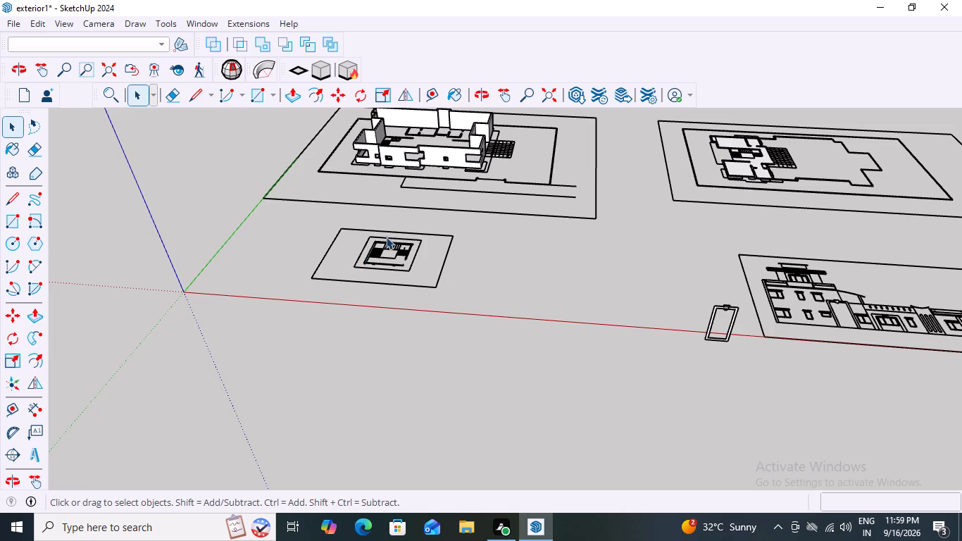
scroll(387, 235, up, 11)
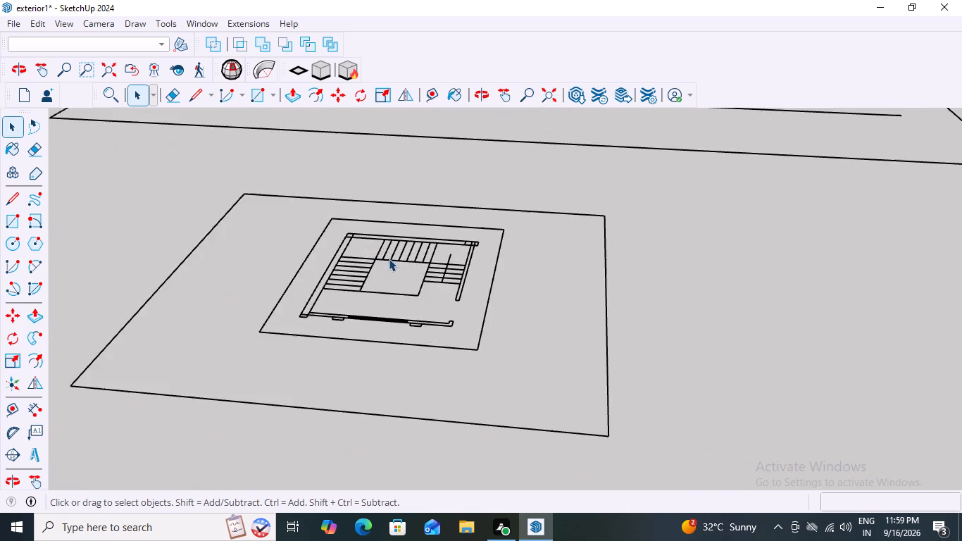
Examine the small staircase plan and the elevation drawing, focusing on the elevation's roof structure, windows and overall massing.
scroll(389, 259, up, 5)
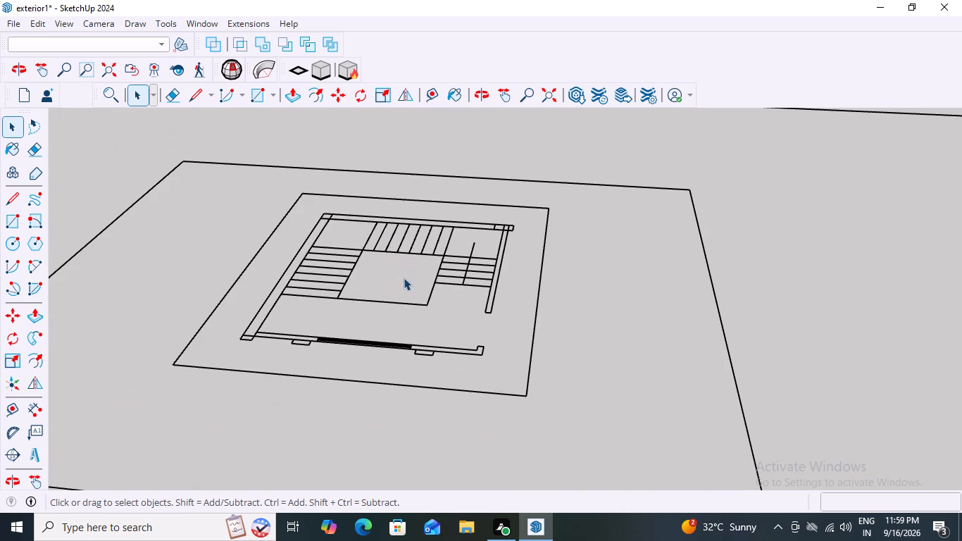
scroll(404, 278, down, 4)
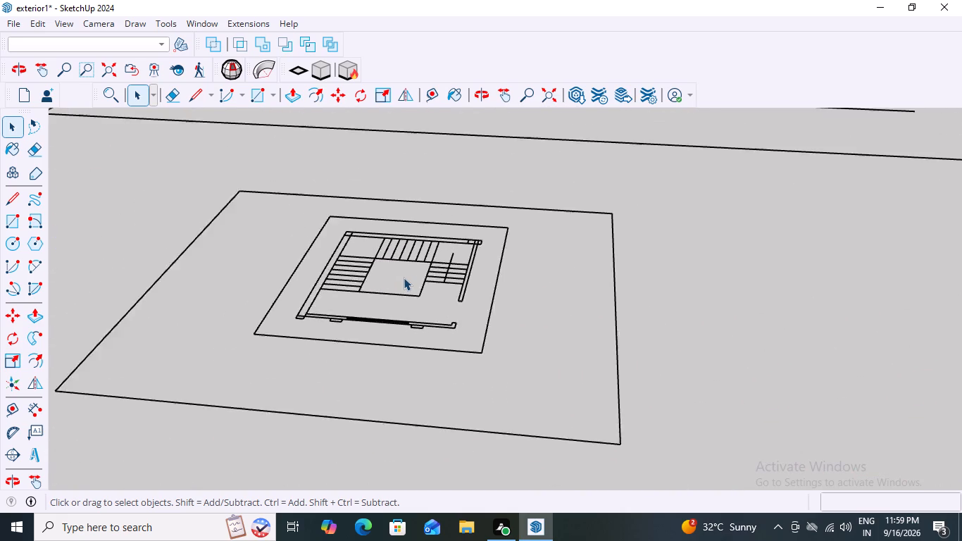
scroll(404, 278, down, 14)
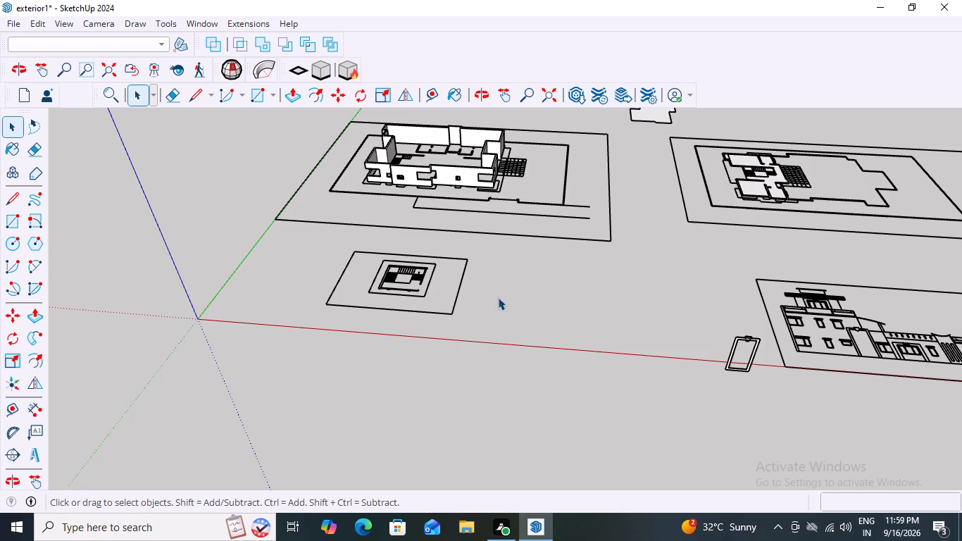
scroll(890, 285, up, 12)
scroll(730, 346, up, 3)
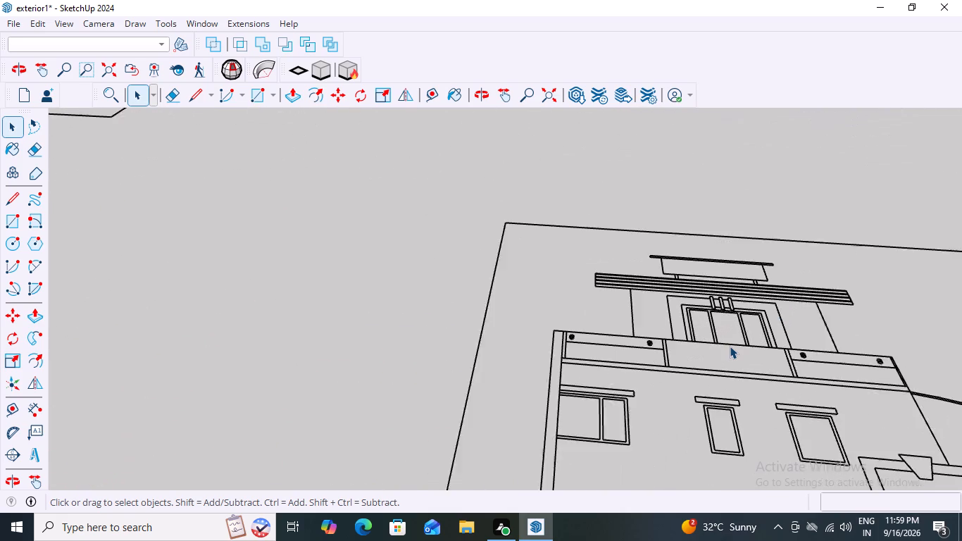
scroll(730, 346, up, 2)
scroll(730, 346, down, 4)
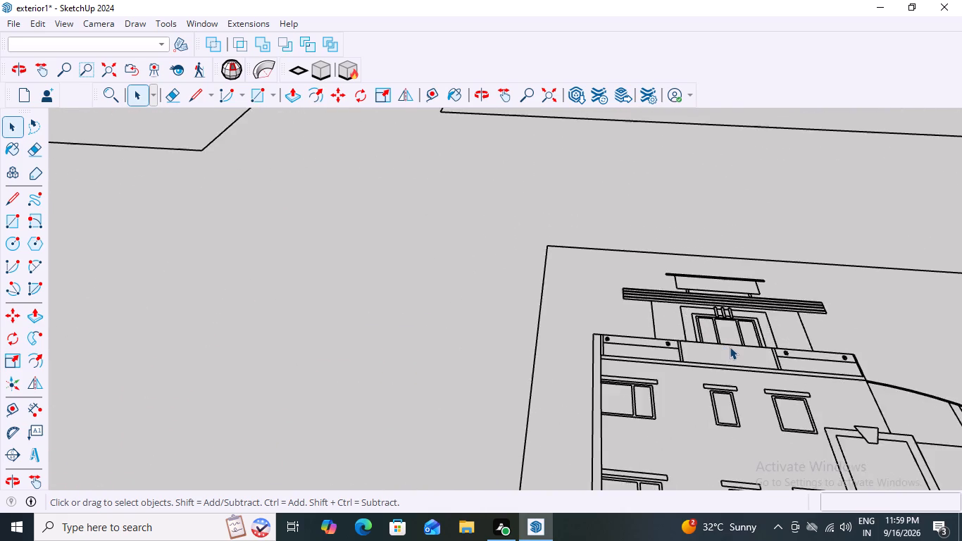
scroll(730, 347, down, 16)
scroll(728, 349, down, 5)
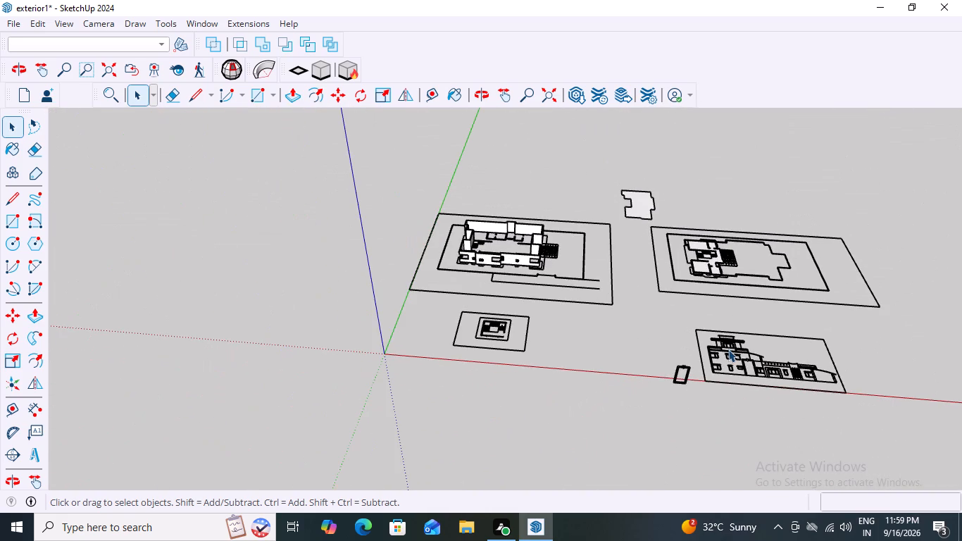
scroll(728, 349, down, 8)
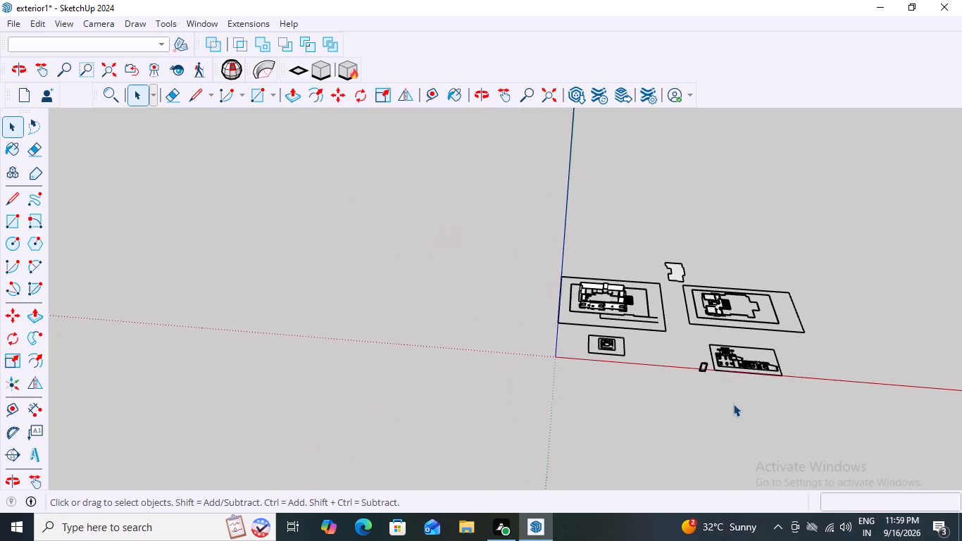
scroll(798, 409, up, 13)
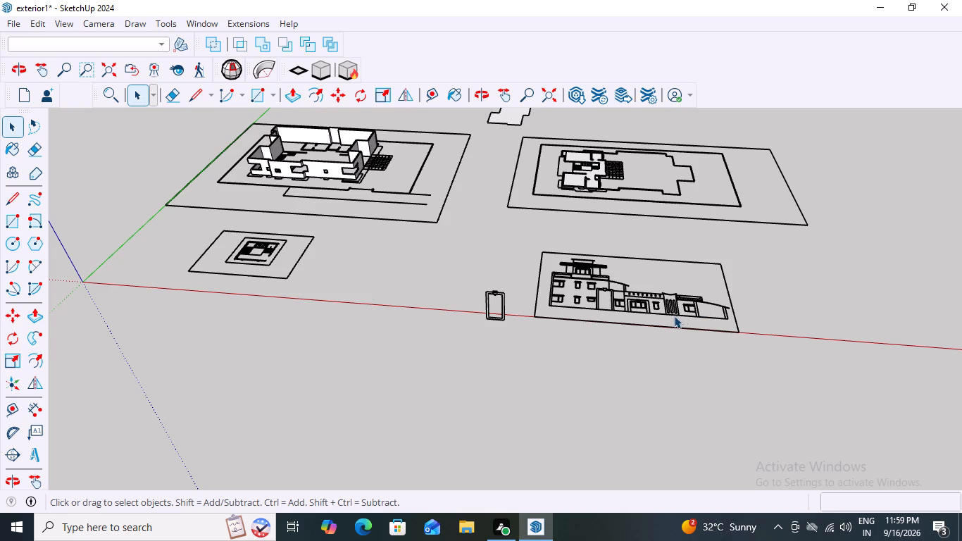
scroll(669, 316, up, 10)
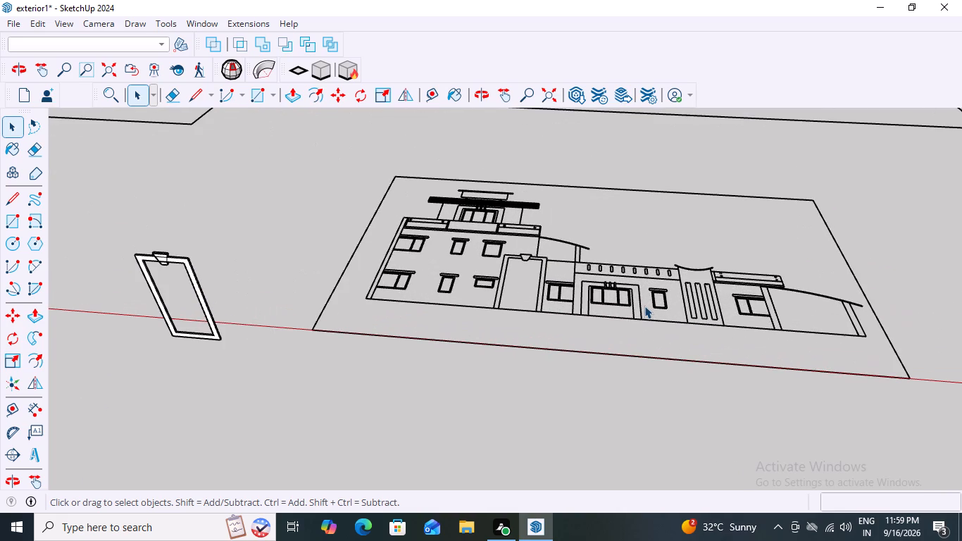
scroll(644, 306, down, 5)
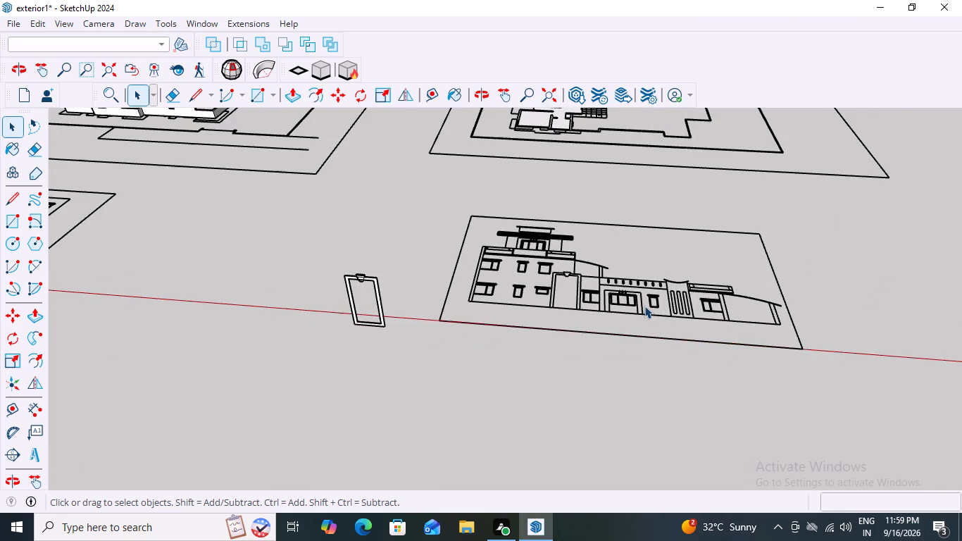
scroll(644, 306, down, 6)
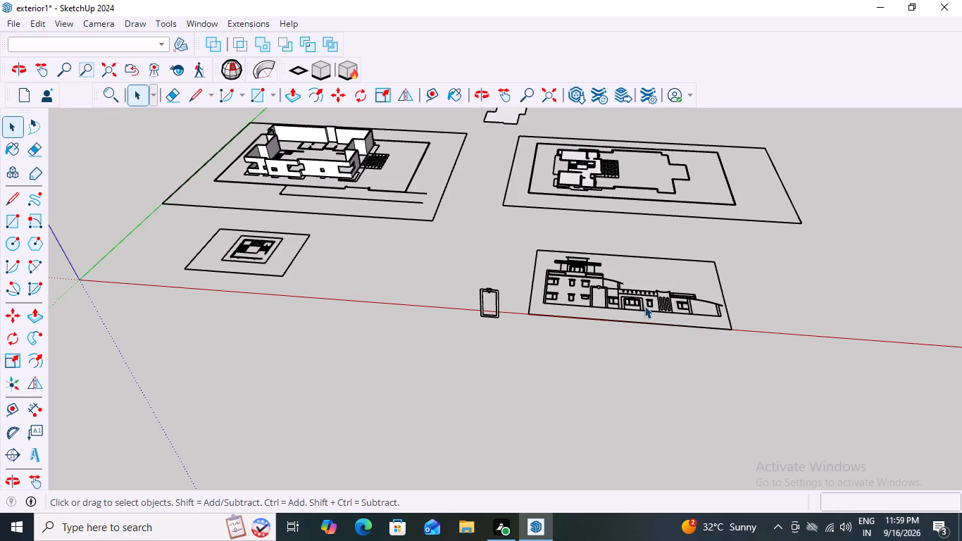
Inspect the window openings of the building's long exterior wall and the plan outlines at its base.
scroll(266, 163, up, 4)
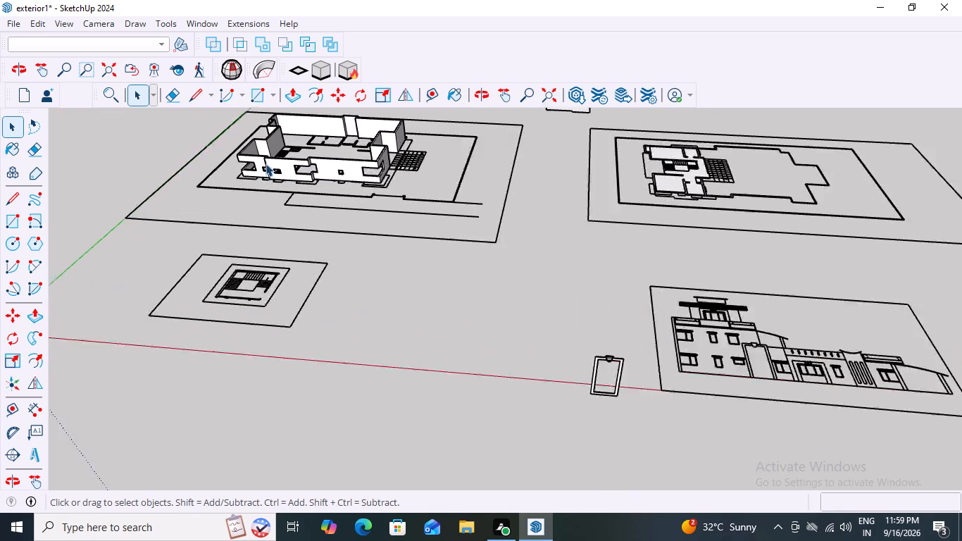
scroll(266, 163, up, 14)
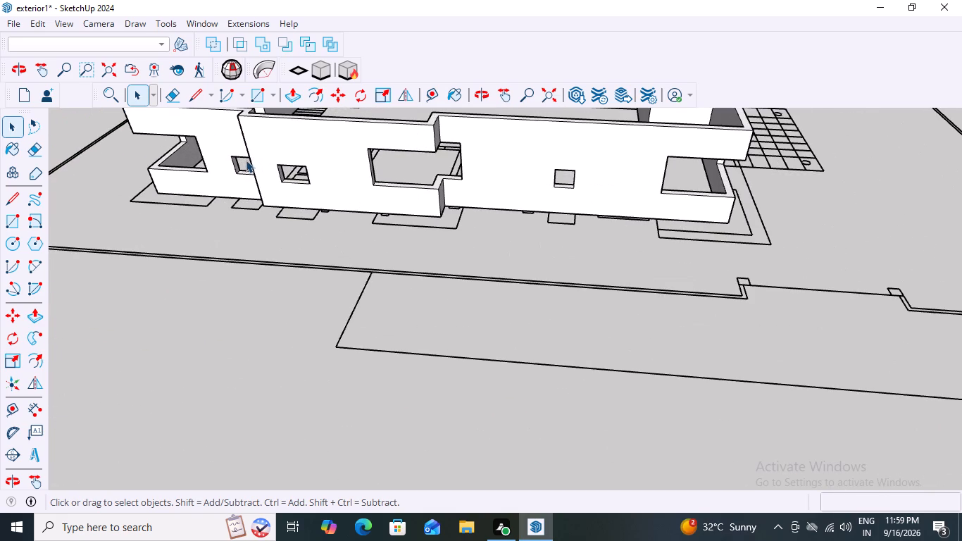
scroll(247, 173, up, 4)
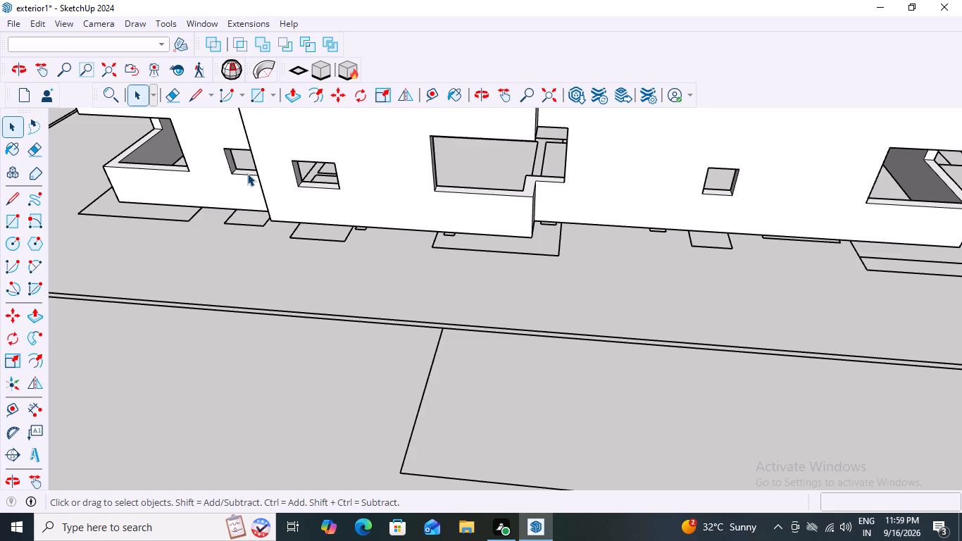
scroll(247, 173, down, 15)
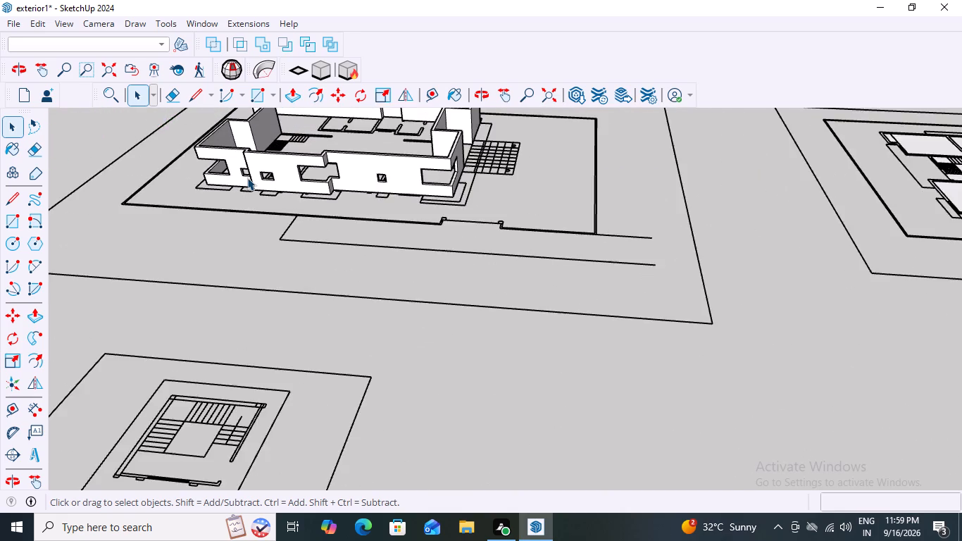
scroll(247, 178, down, 8)
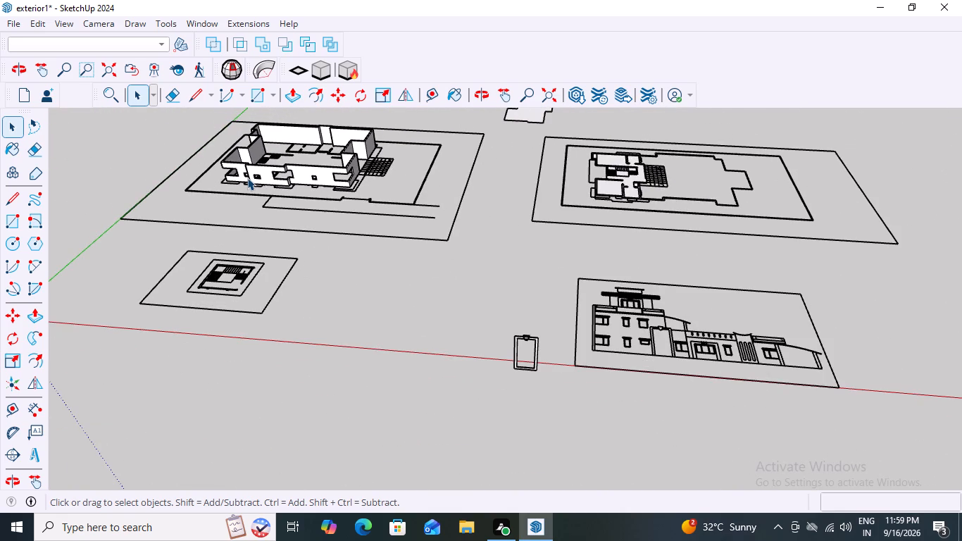
Show the model's back edges and examine the plan outlines hidden behind the walls and around the interior rooms.
middle_drag(285, 186, 332, 228)
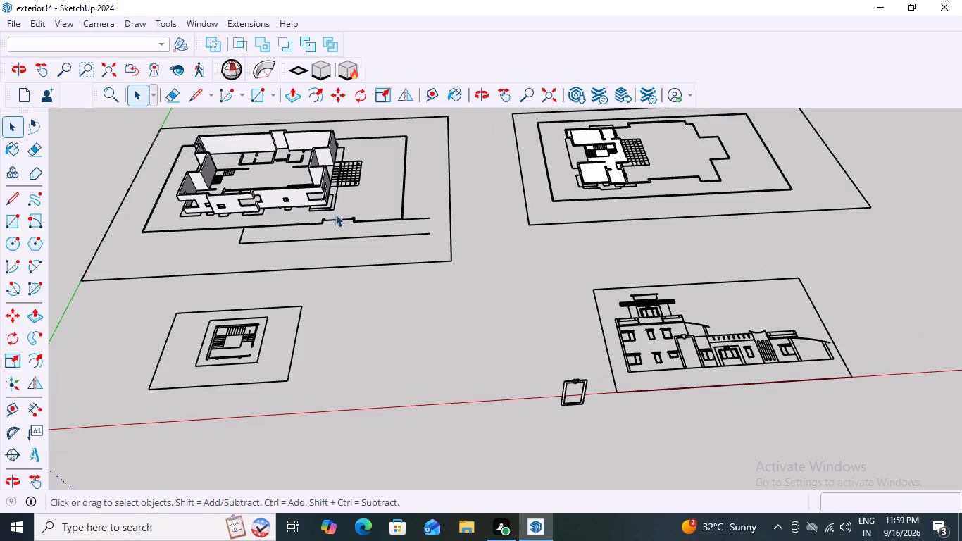
key(k)
scroll(264, 147, up, 6)
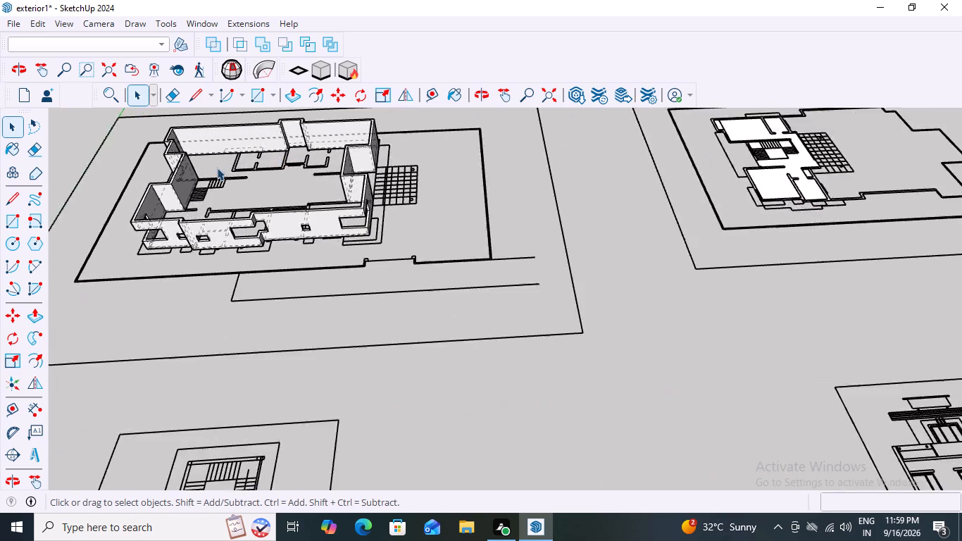
scroll(217, 168, up, 6)
scroll(227, 140, up, 18)
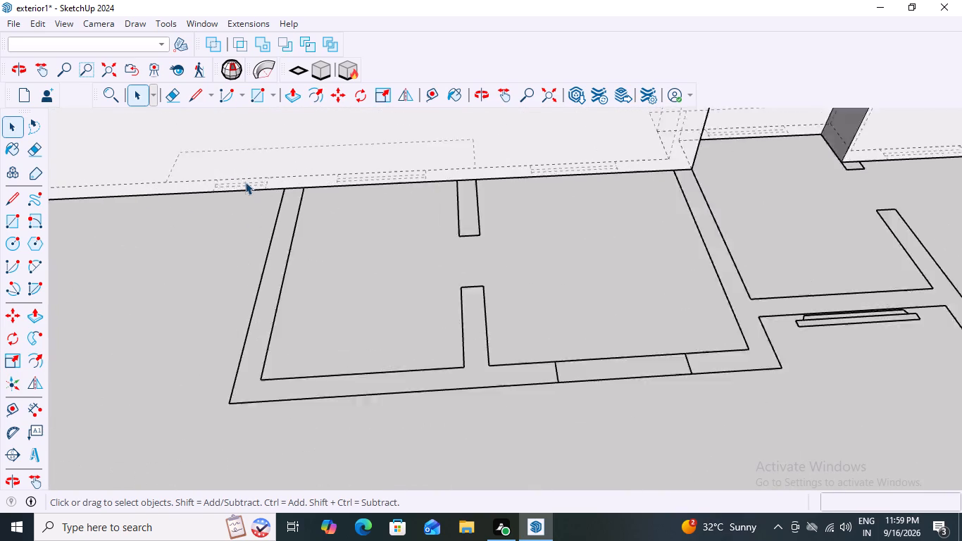
scroll(245, 182, up, 2)
scroll(245, 182, down, 8)
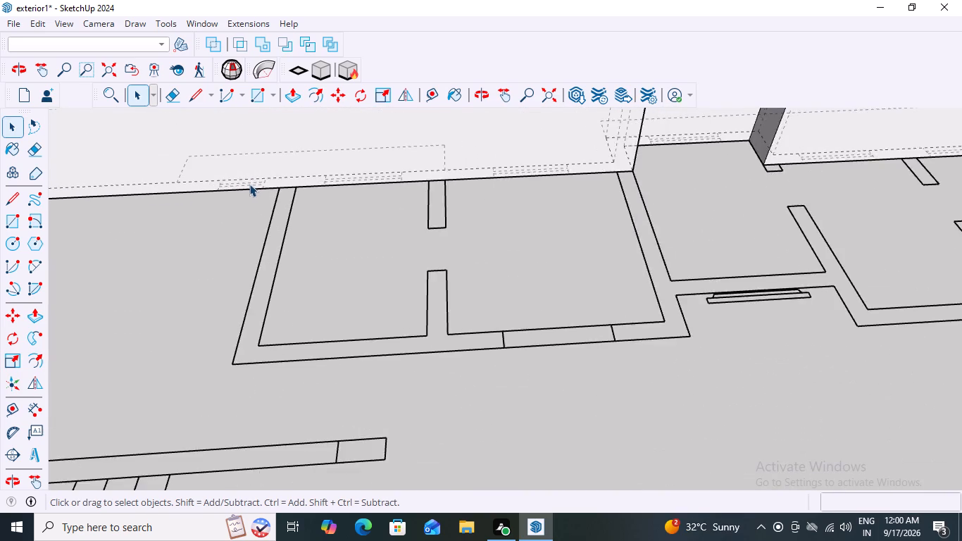
scroll(249, 184, down, 3)
scroll(178, 179, down, 5)
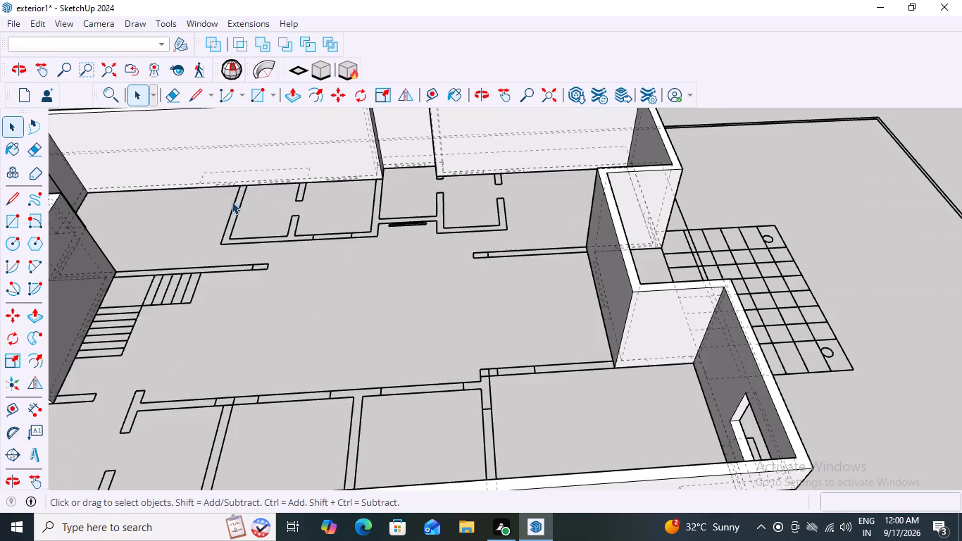
scroll(232, 201, down, 4)
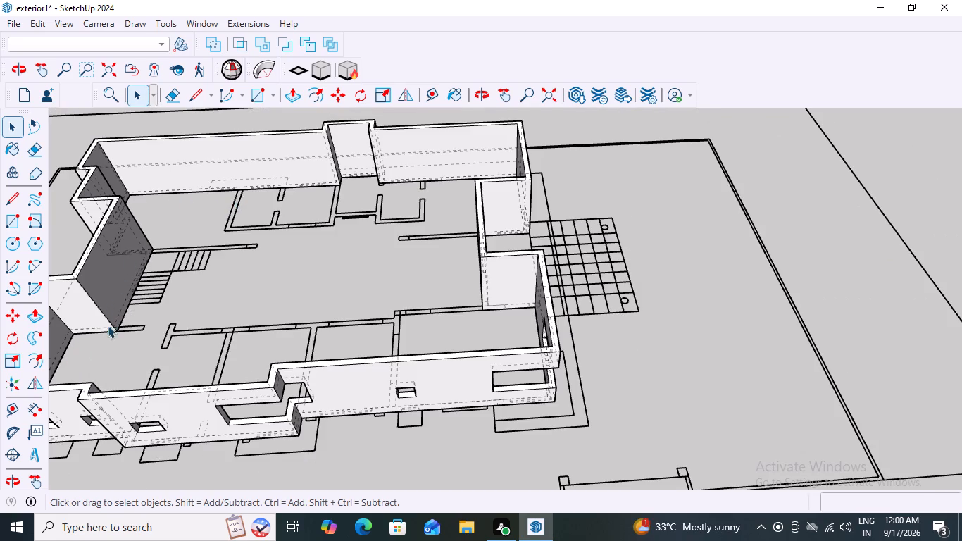
scroll(124, 268, up, 8)
scroll(146, 304, down, 5)
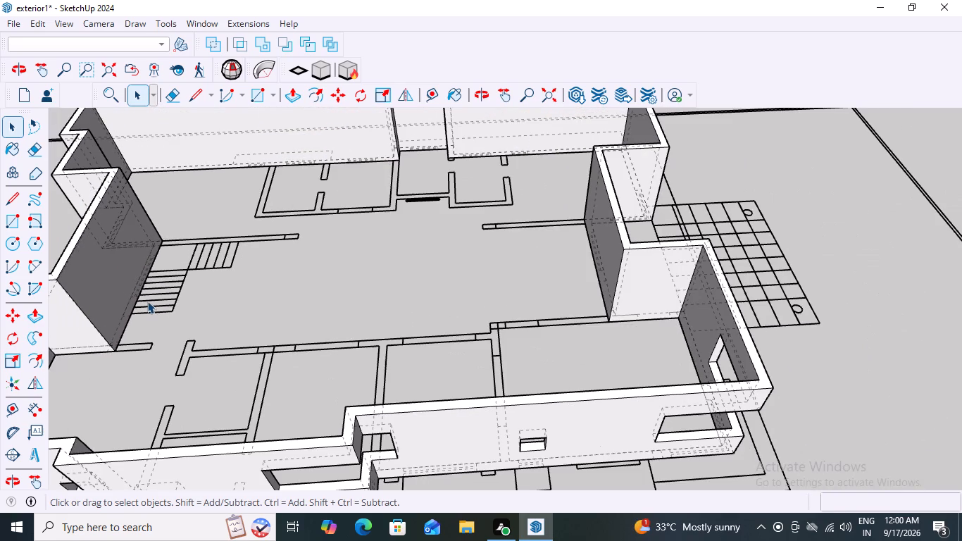
Draw a square about 1448 × 1448 mm over the dashed corner outline behind the wall beside the staircase.
scroll(148, 189, up, 8)
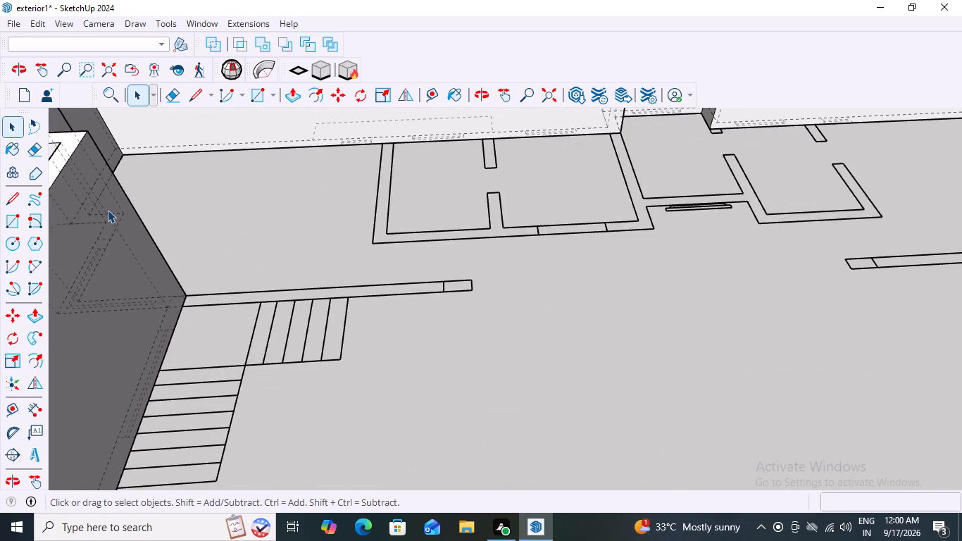
scroll(108, 210, up, 4)
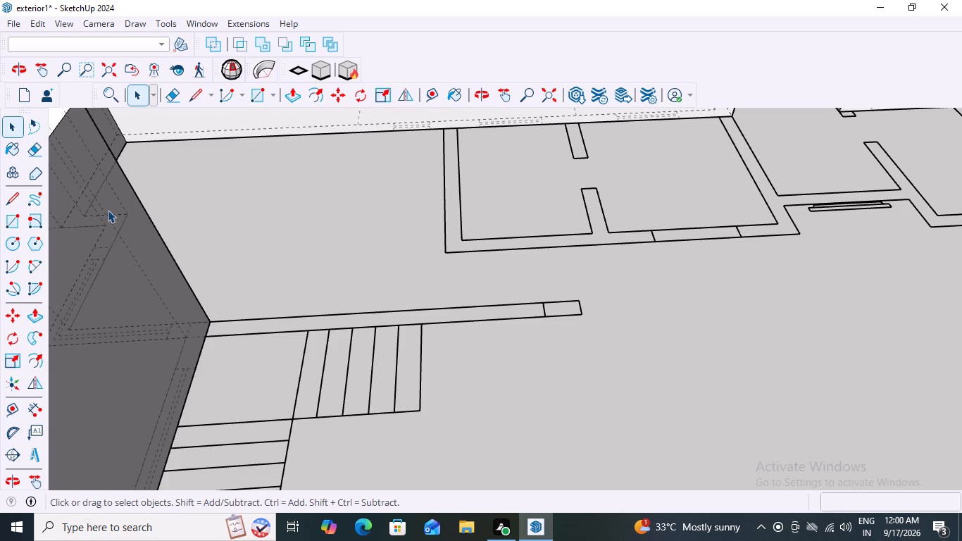
scroll(108, 210, down, 10)
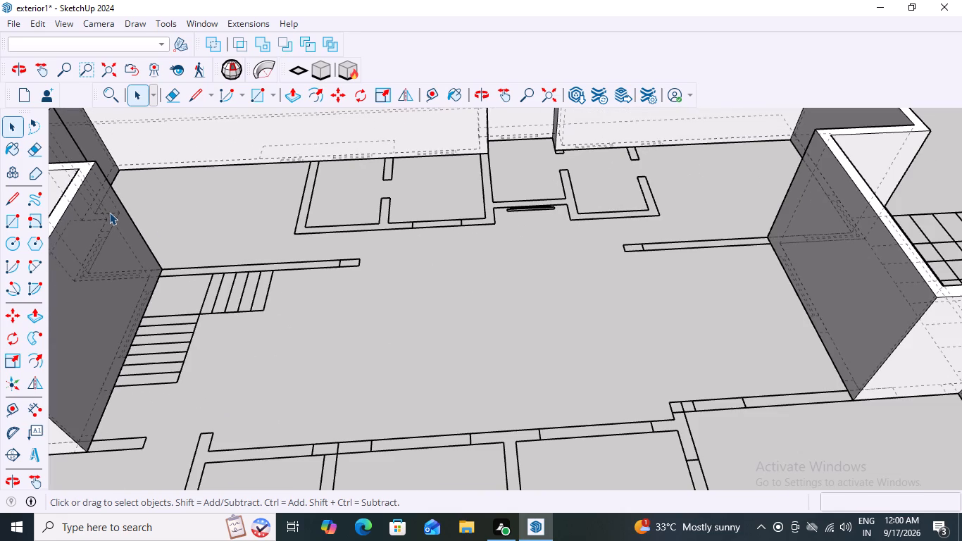
scroll(74, 277, up, 8)
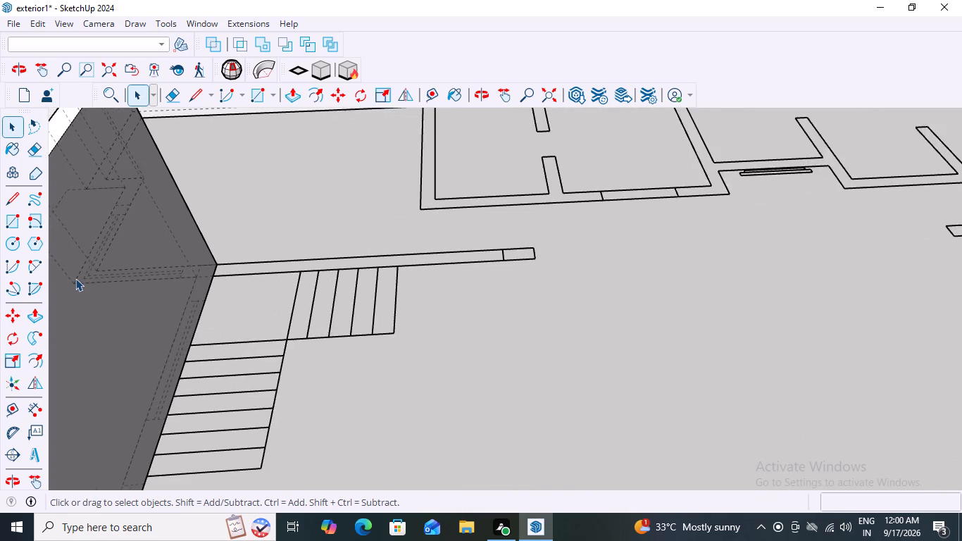
scroll(75, 278, up, 7)
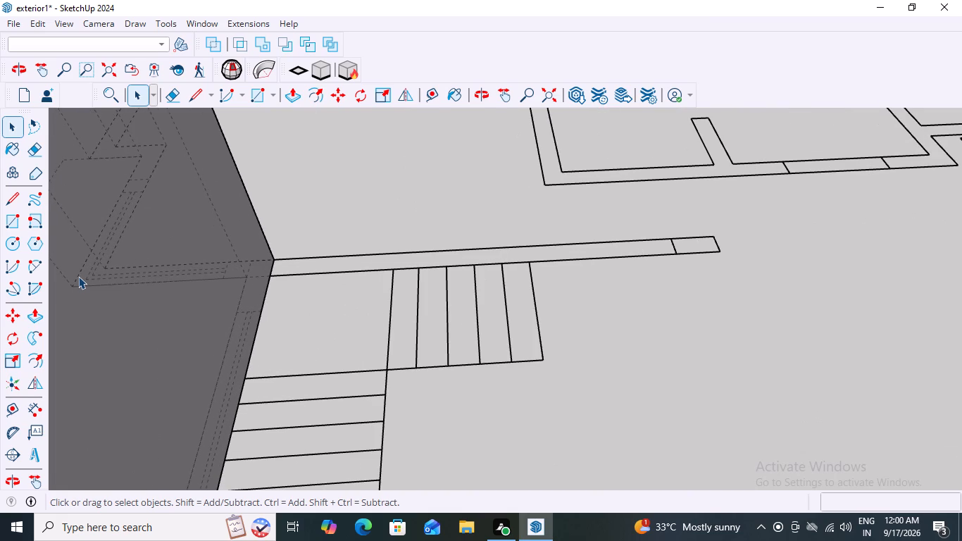
key(r)
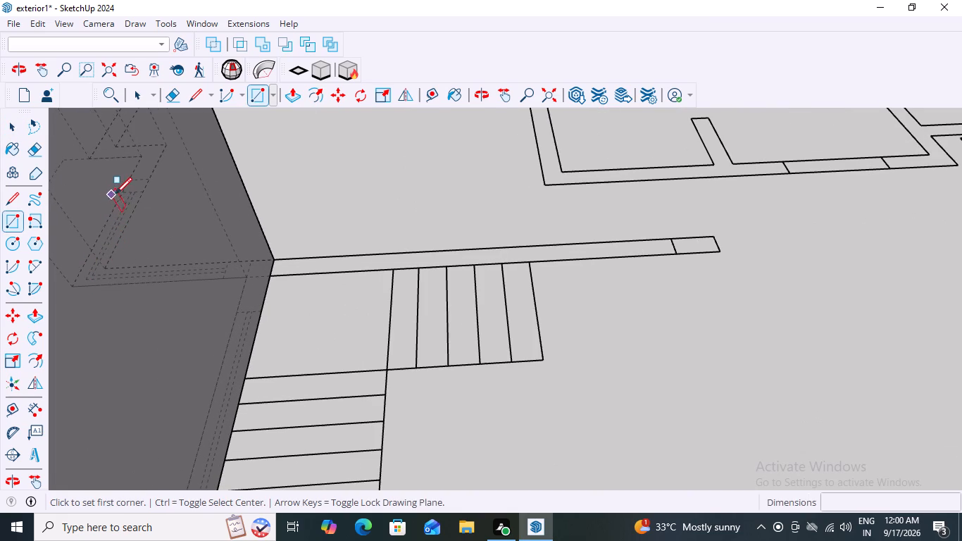
click(124, 192)
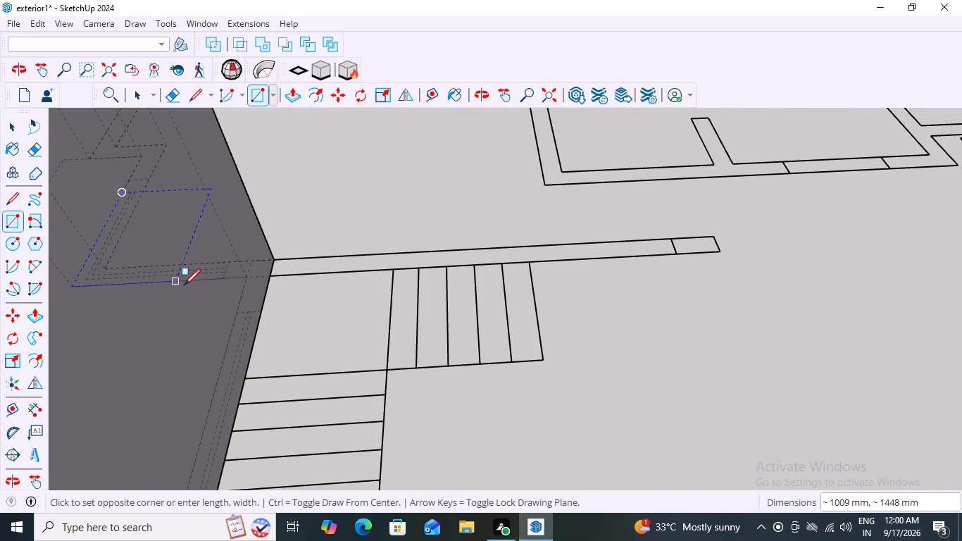
click(223, 280)
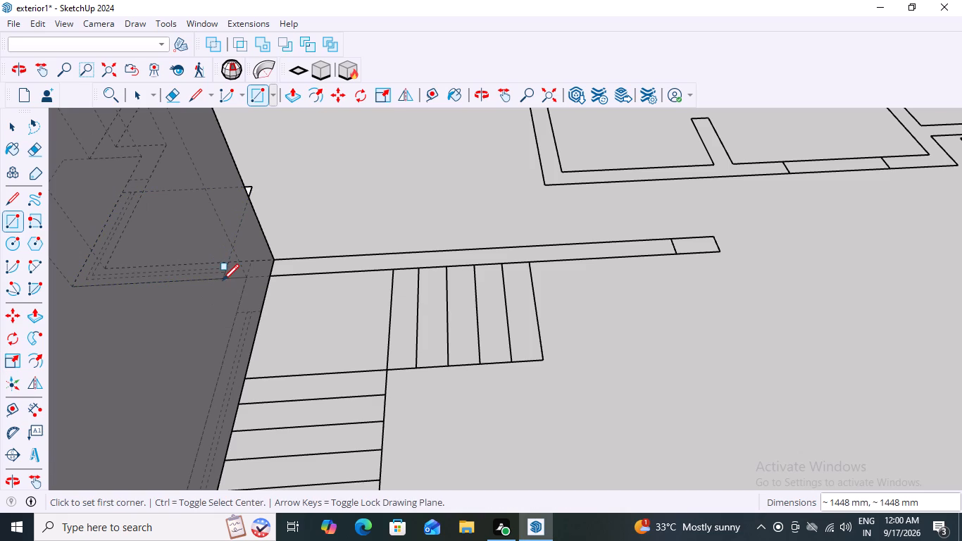
key(space)
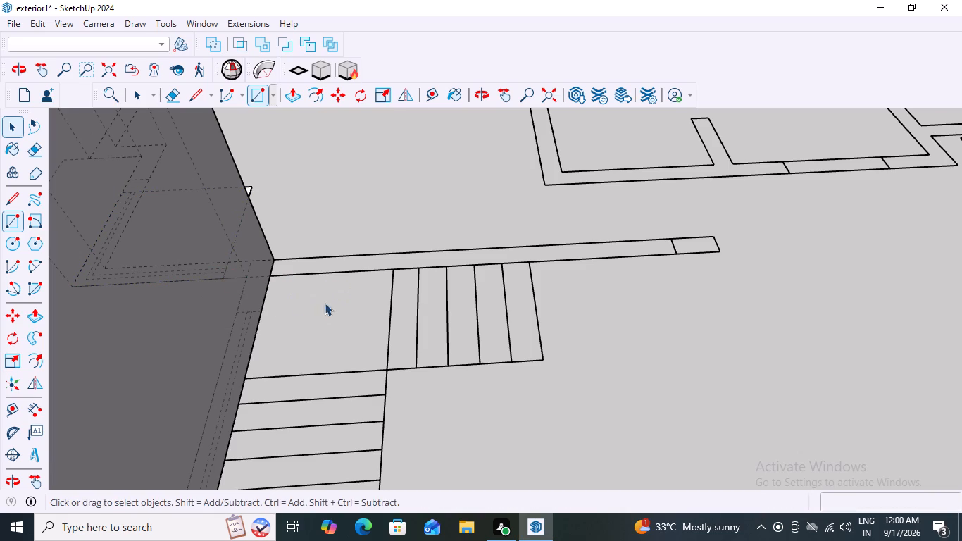
Push/Pull the square at the corner outline beside the staircase upward by 600 mm.
click(178, 228)
click(178, 228)
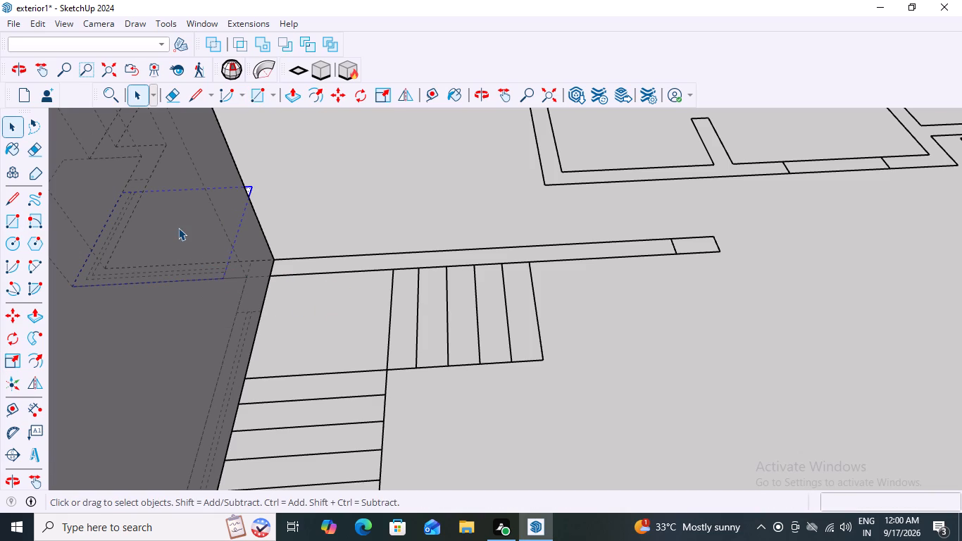
click(178, 228)
double_click(178, 228)
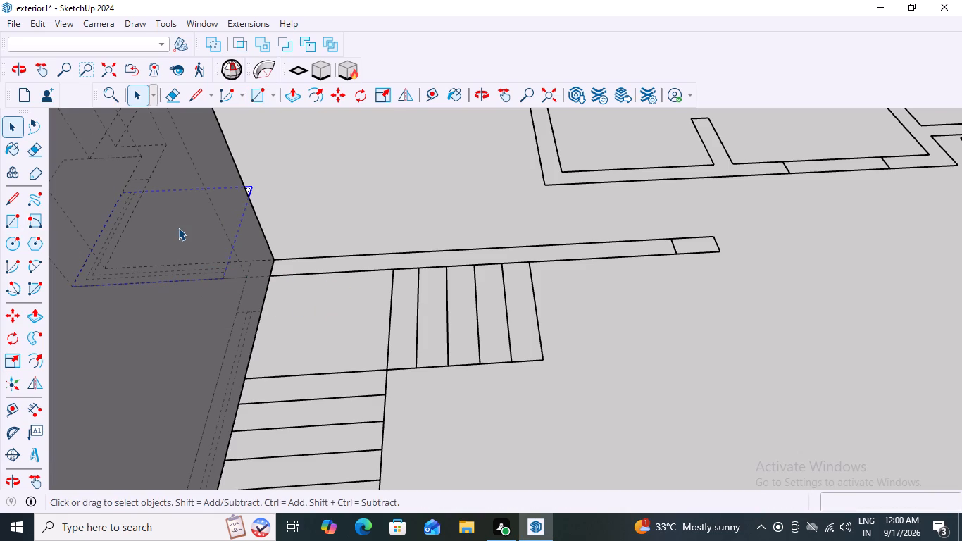
key(p)
click(178, 228)
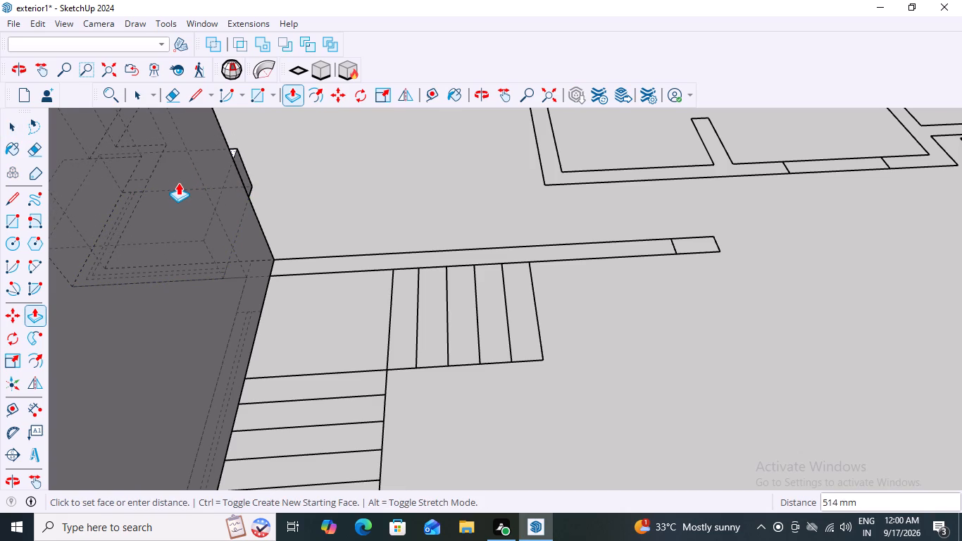
key(6)
text(00)
key(Return)
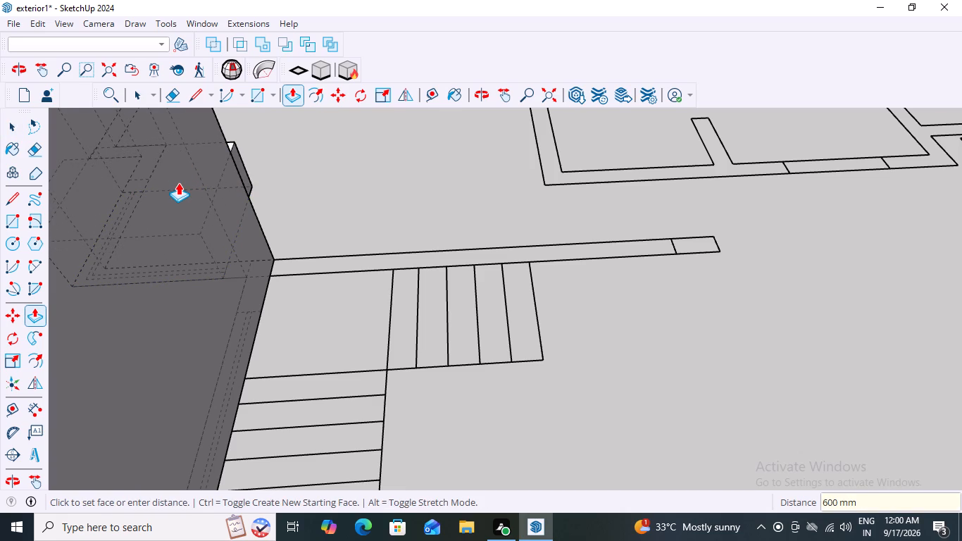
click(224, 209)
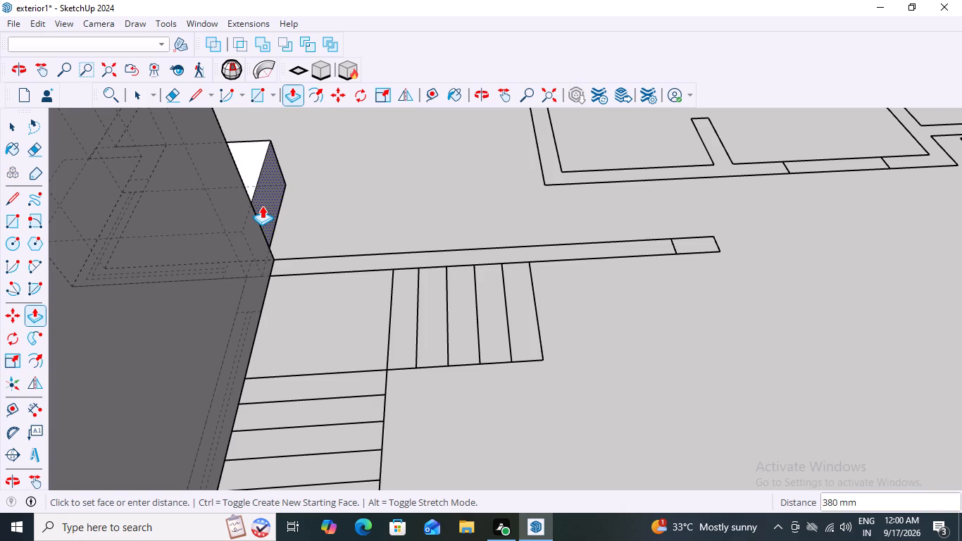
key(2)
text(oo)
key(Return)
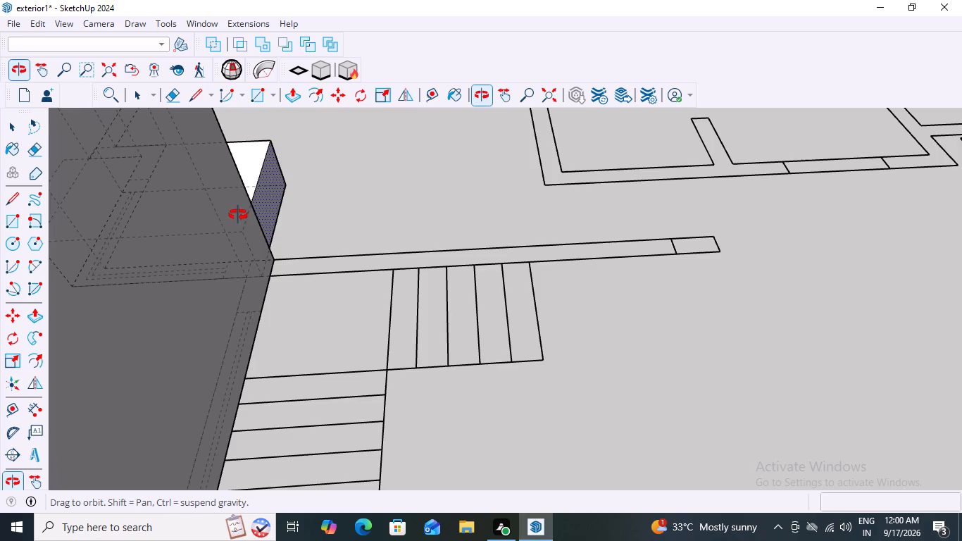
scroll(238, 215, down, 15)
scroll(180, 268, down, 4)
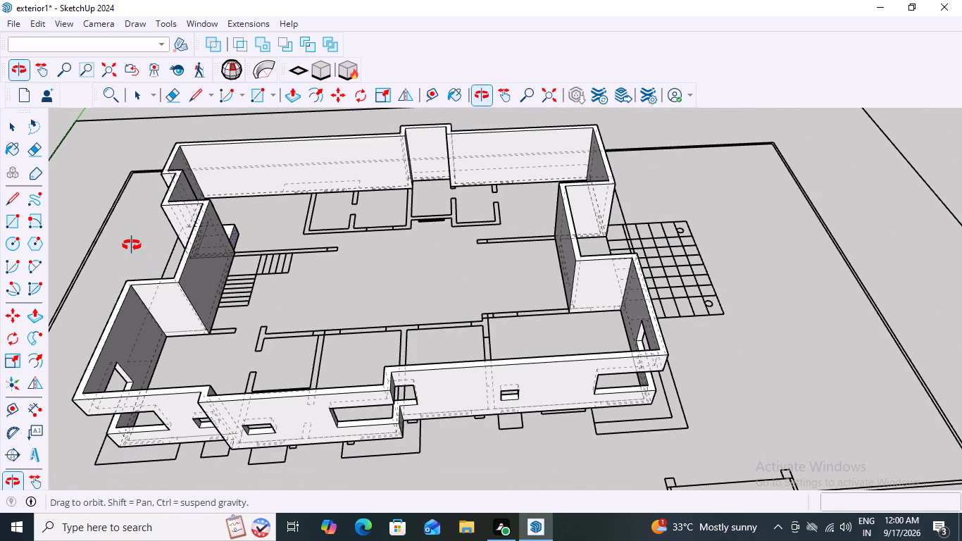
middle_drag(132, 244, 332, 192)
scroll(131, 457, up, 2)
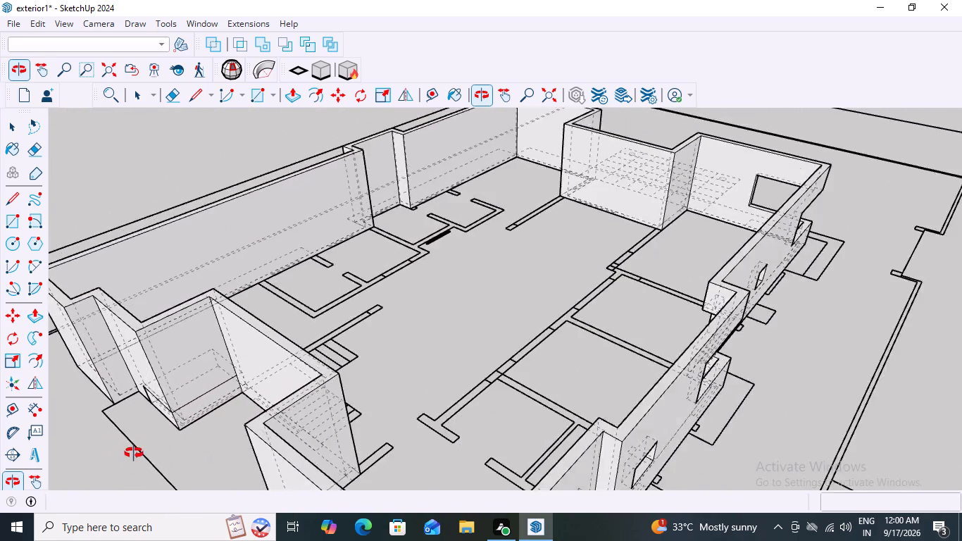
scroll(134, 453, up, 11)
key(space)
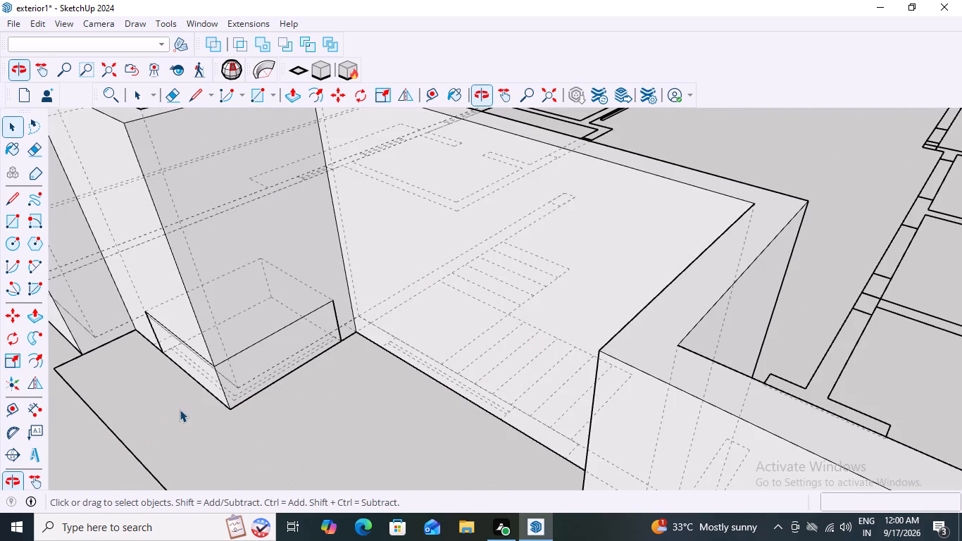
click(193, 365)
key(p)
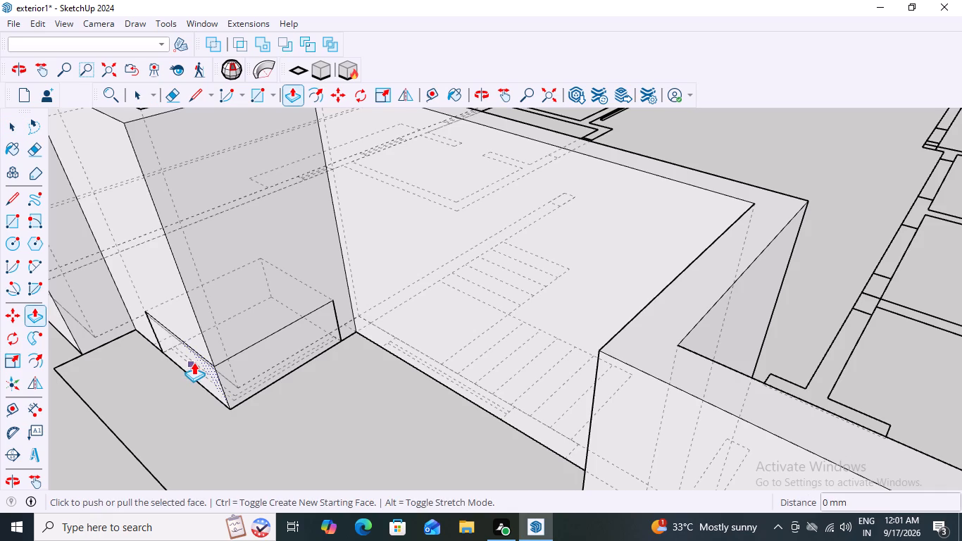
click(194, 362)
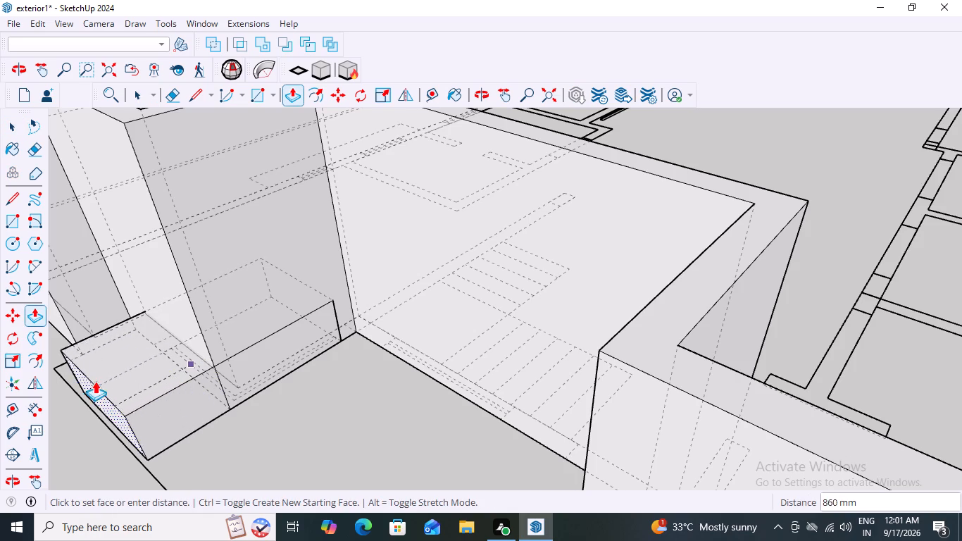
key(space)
Push/Pull the block's face flush with the exterior wall outward by 200 mm.
middle_drag(163, 380, 179, 362)
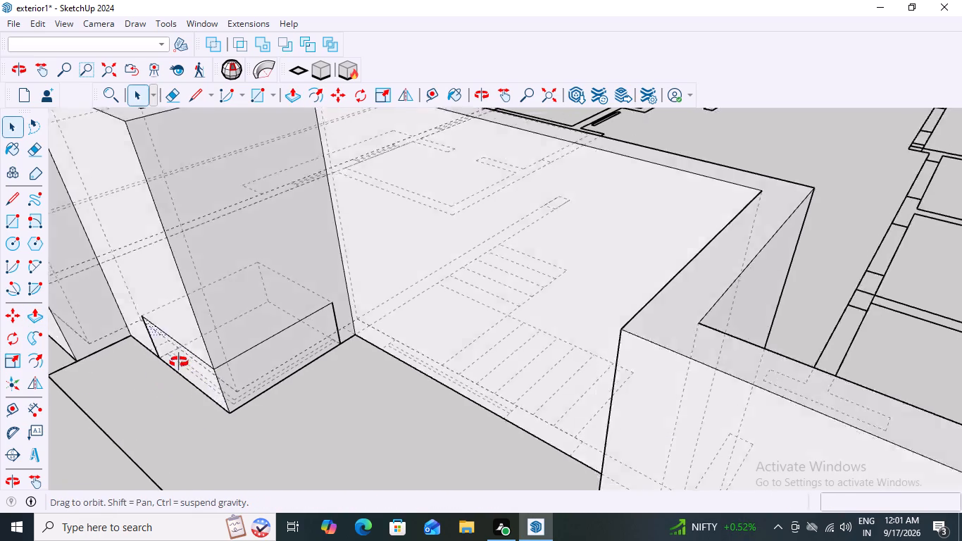
middle_drag(179, 362, 195, 324)
key(p)
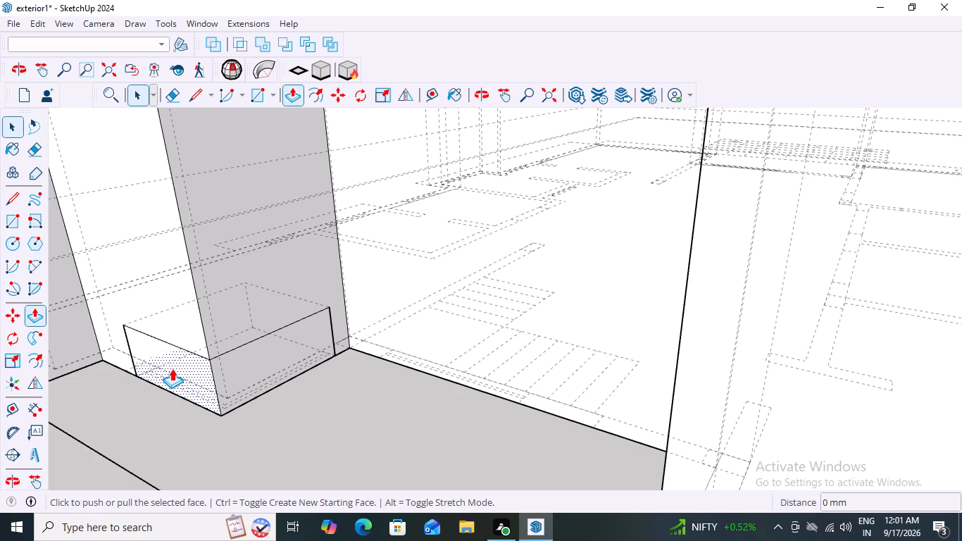
click(172, 368)
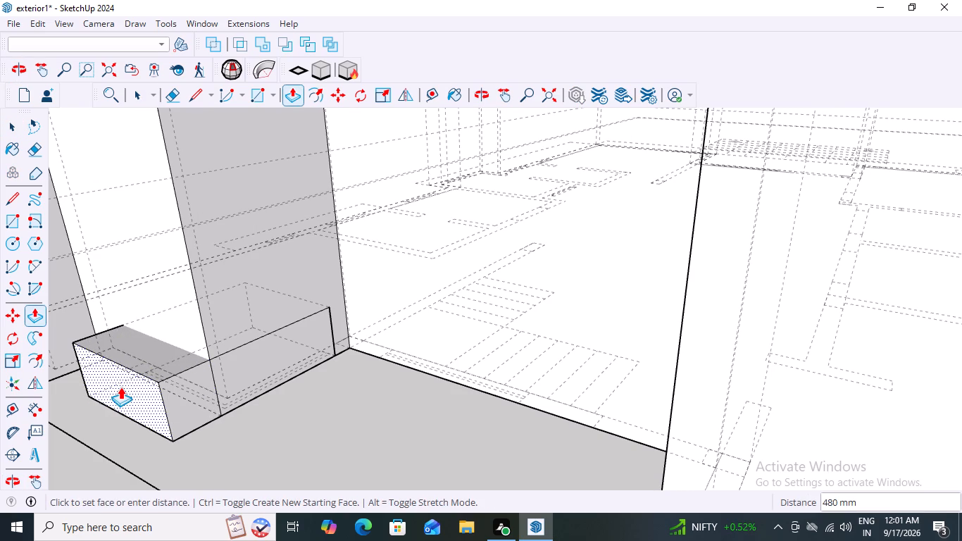
text(200)
key(Return)
scroll(120, 387, down, 10)
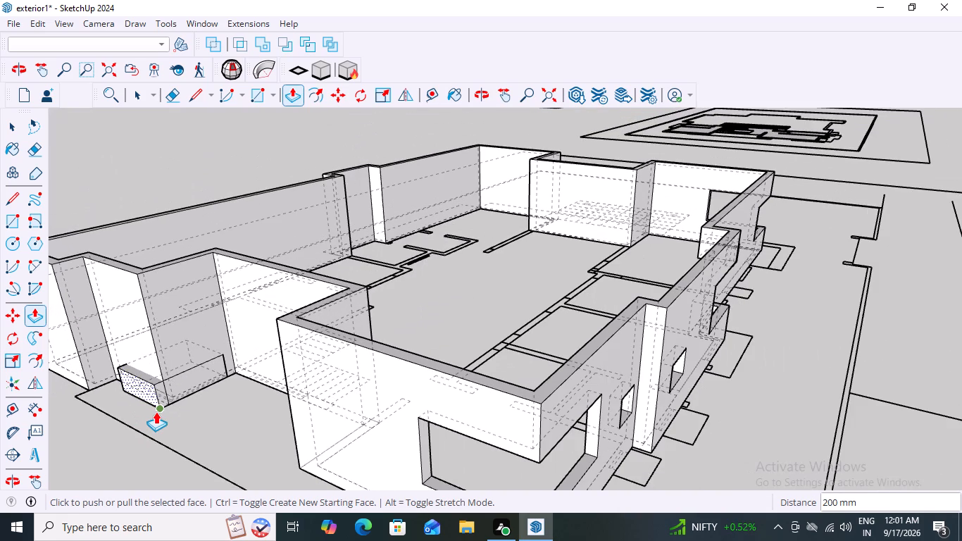
key(space)
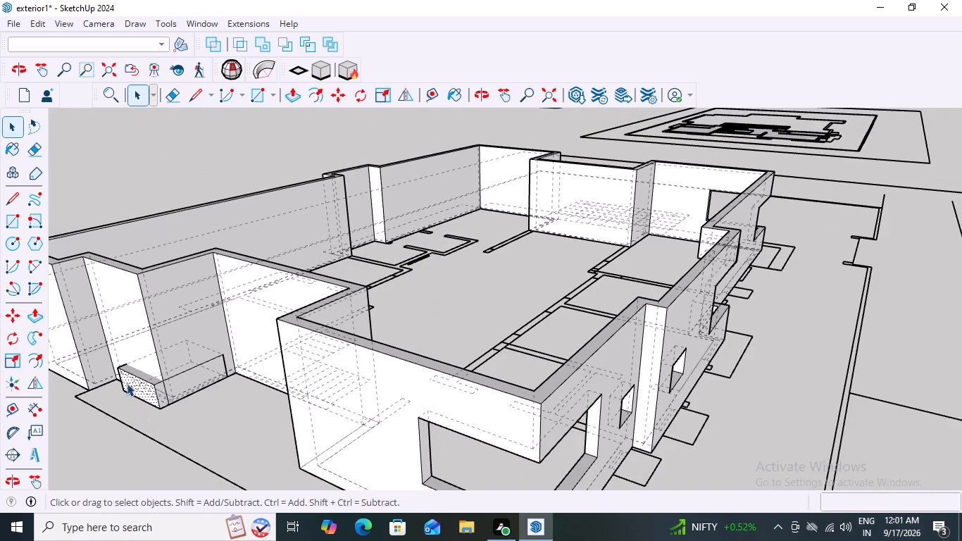
Make a group of the whole corner block.
triple_click(140, 387)
double_click(140, 387)
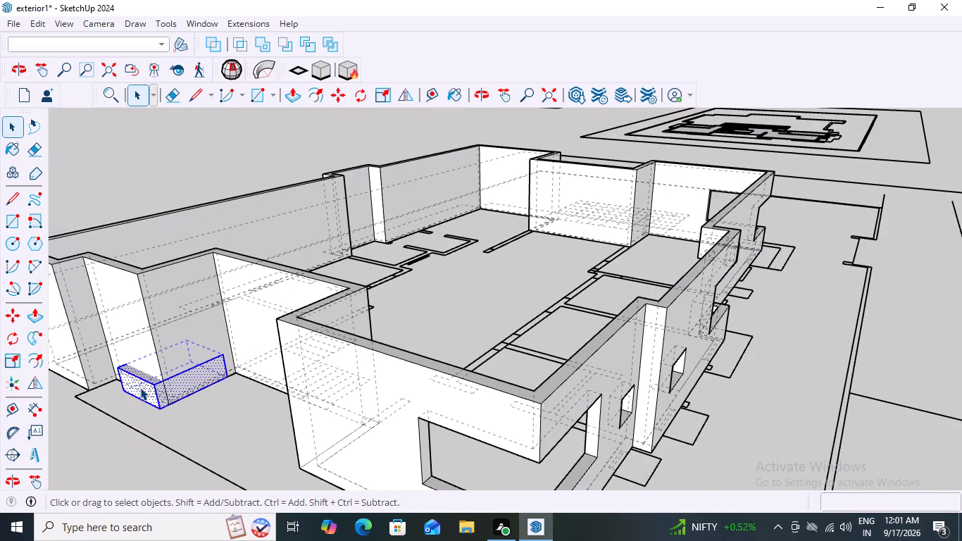
right_click(140, 387)
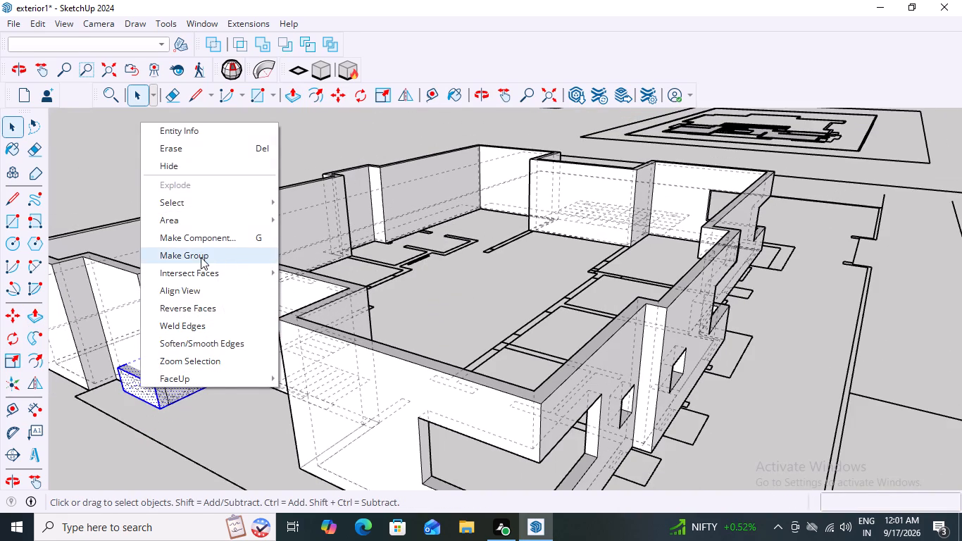
click(201, 257)
Move the corner block group straight up 3' along the blue axis and deselect it.
scroll(250, 385, down, 10)
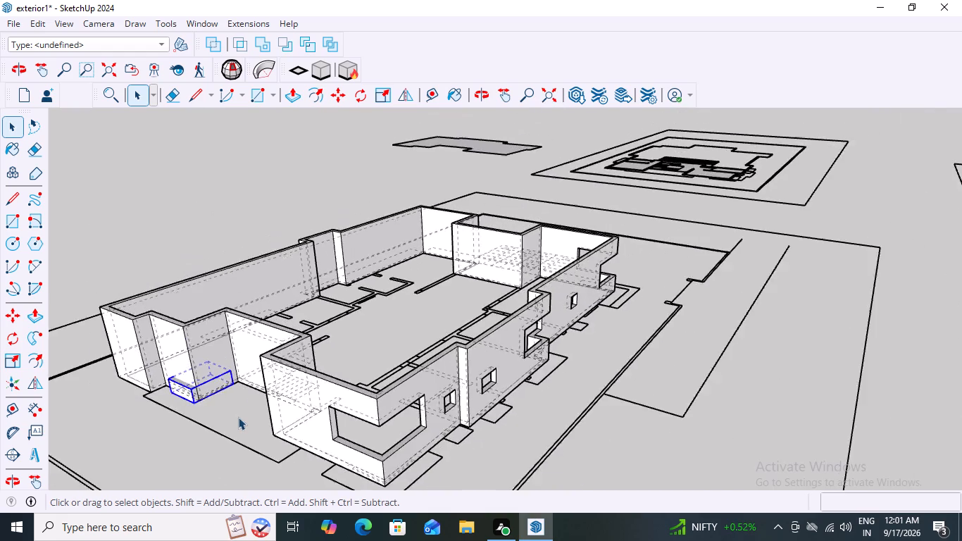
scroll(238, 417, down, 3)
scroll(109, 461, up, 3)
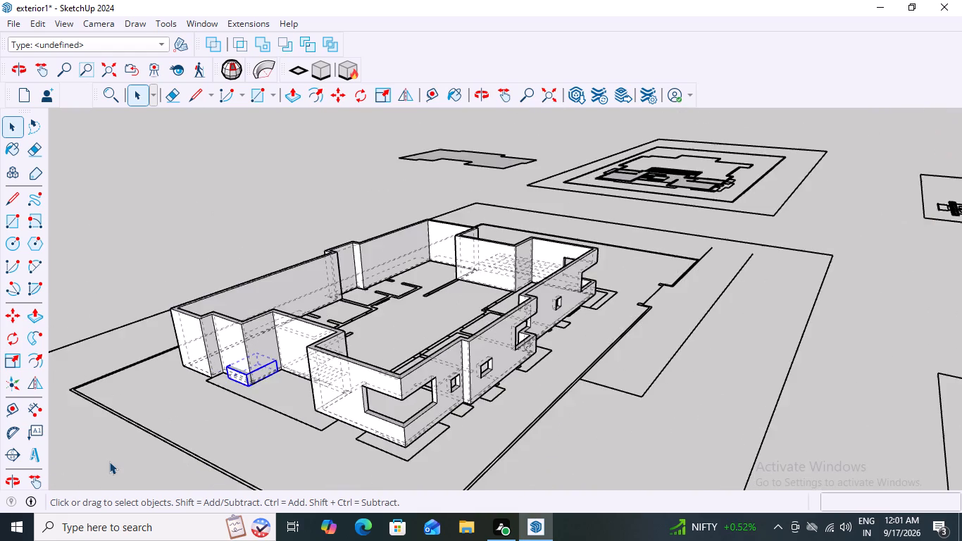
scroll(109, 461, up, 1)
scroll(220, 388, up, 17)
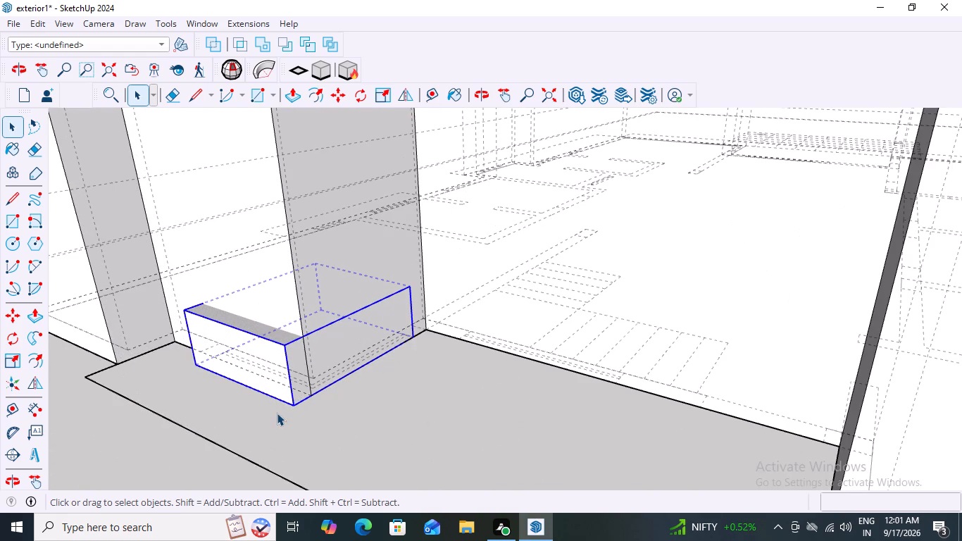
key(m)
click(292, 406)
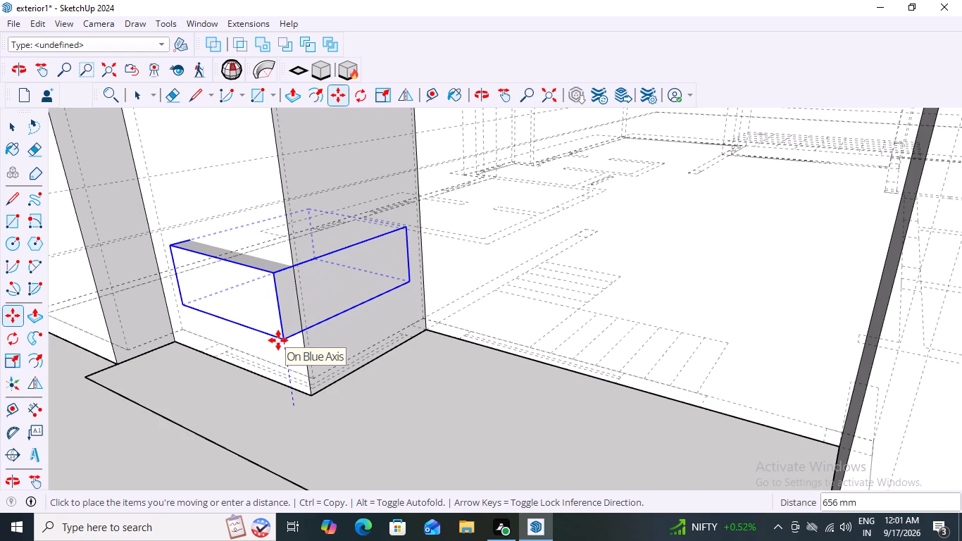
key(3)
key(apostrophe)
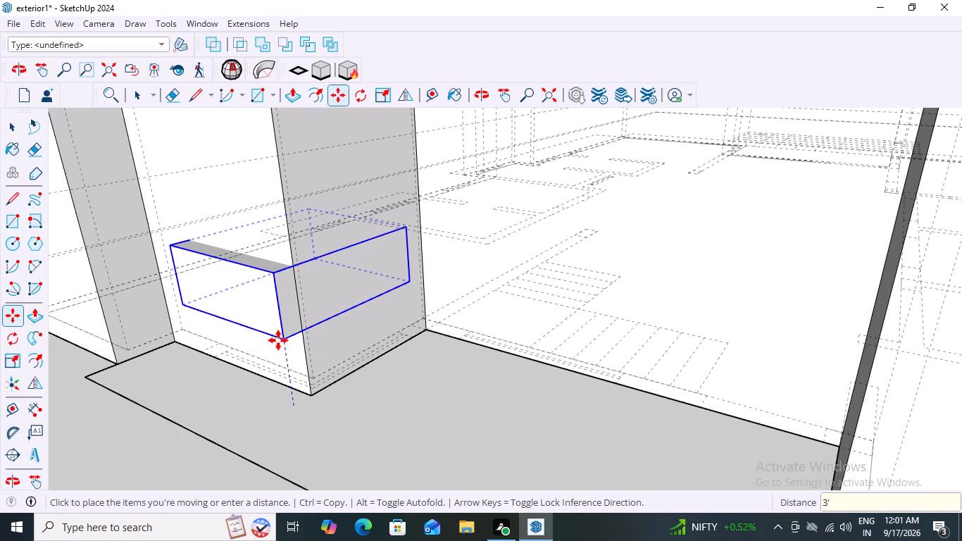
key(Return)
scroll(386, 431, down, 13)
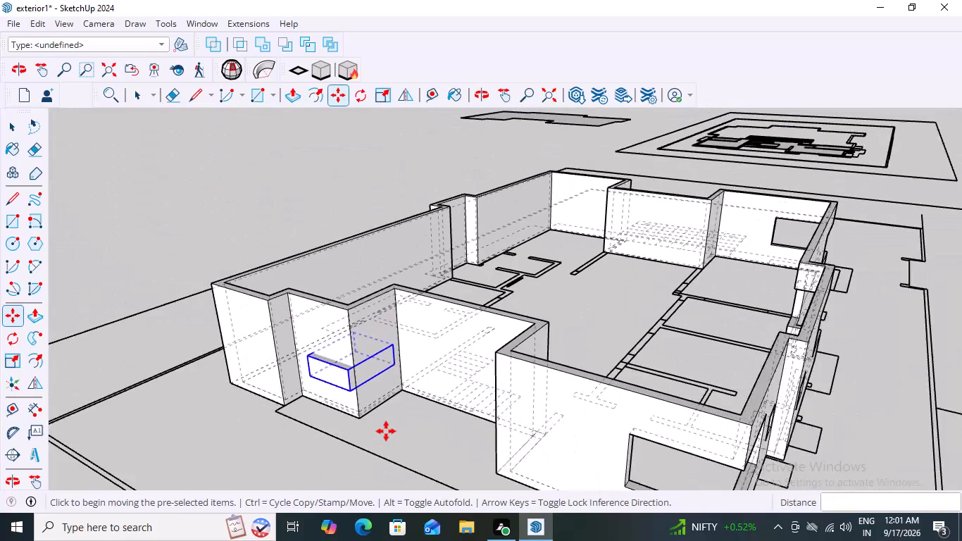
scroll(414, 396, up, 6)
scroll(377, 461, up, 2)
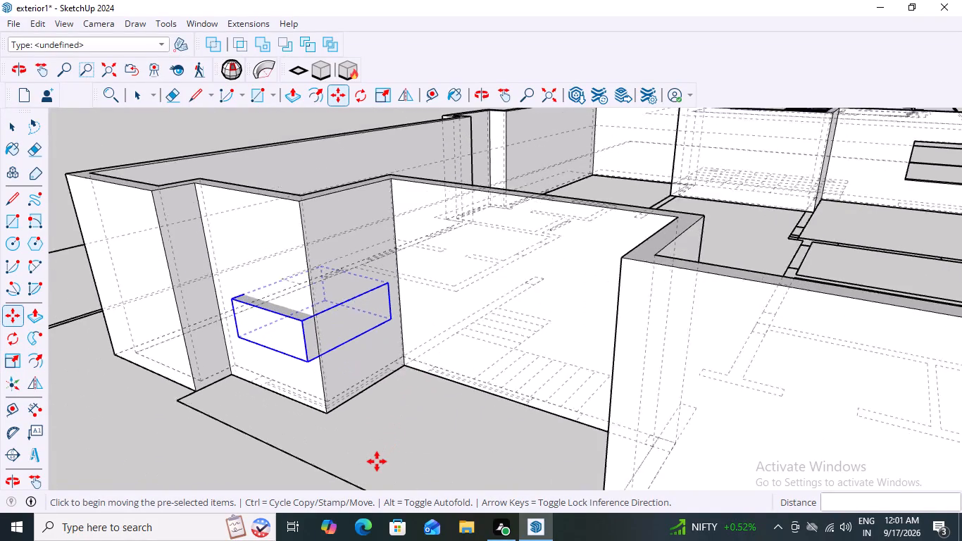
scroll(377, 461, up, 1)
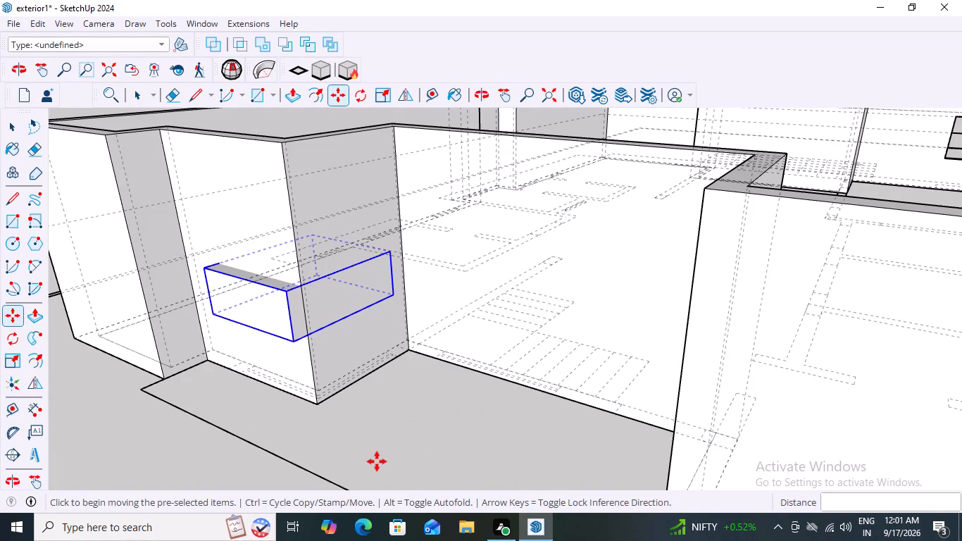
key(space)
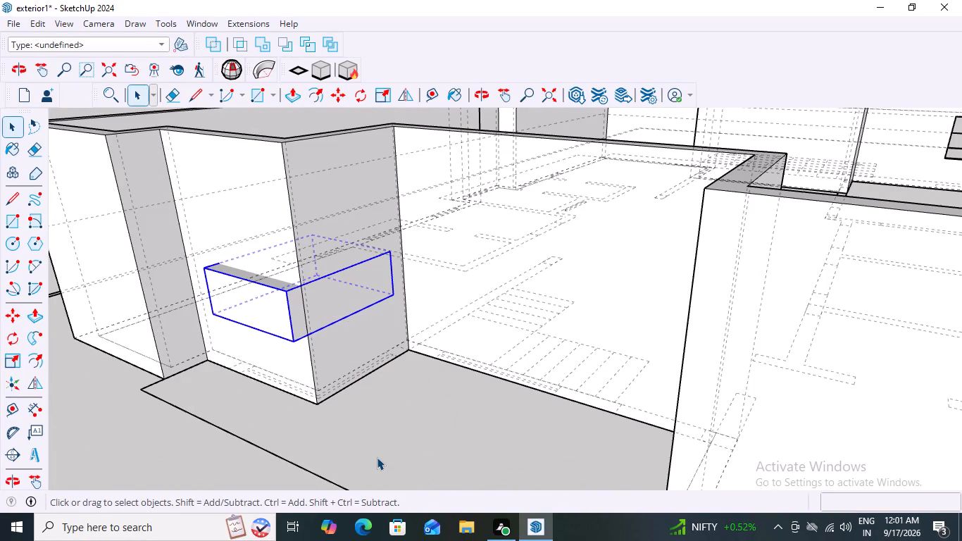
click(377, 457)
Examine the building from the interior side, focusing on the long wall opposite the windowed wall and the dashed outlines behind its base.
scroll(378, 455, down, 12)
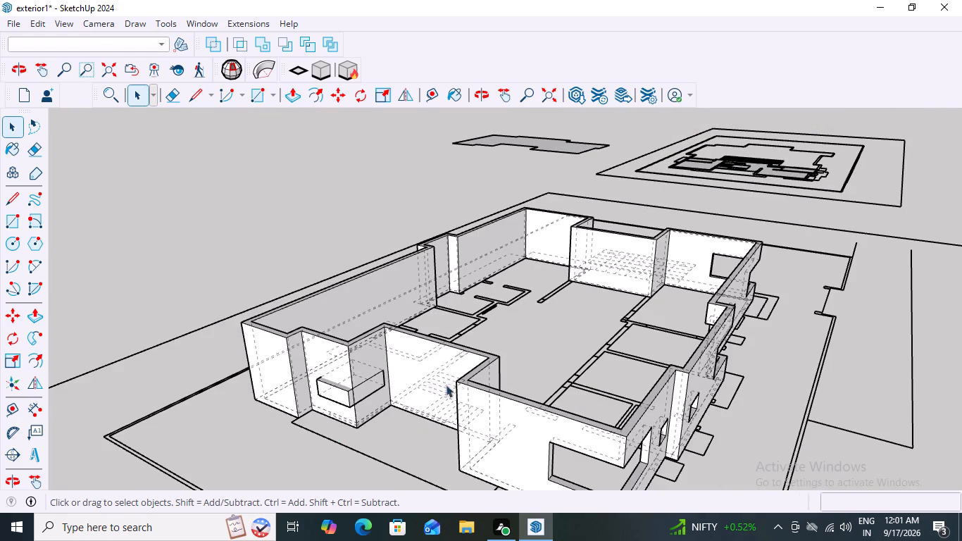
middle_drag(516, 282, 411, 307)
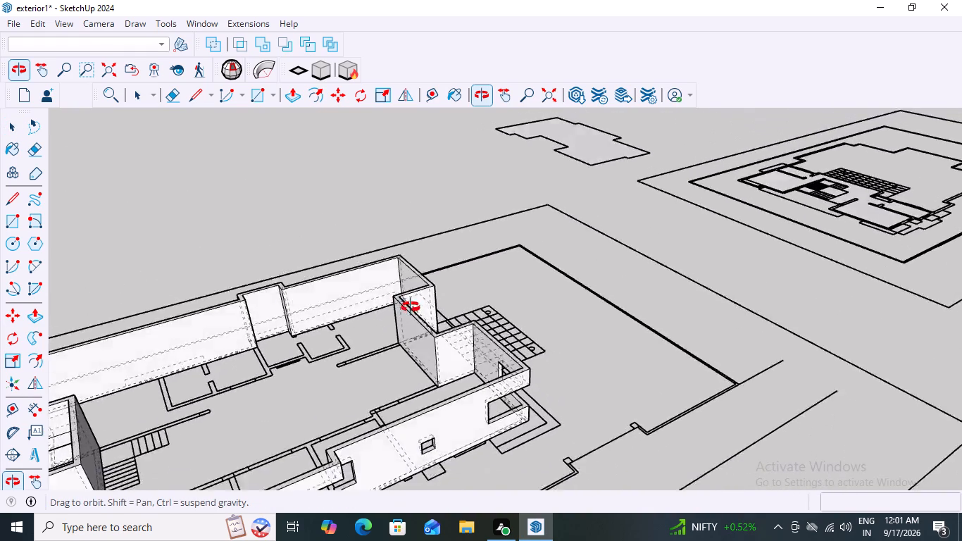
middle_drag(411, 307, 425, 278)
scroll(425, 278, down, 5)
middle_drag(332, 247, 287, 366)
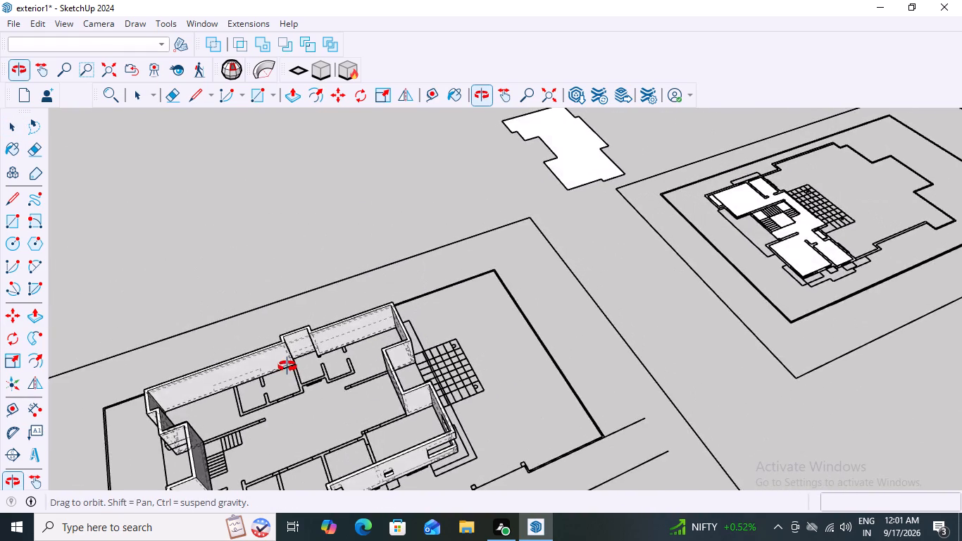
middle_drag(287, 366, 275, 332)
scroll(192, 359, up, 14)
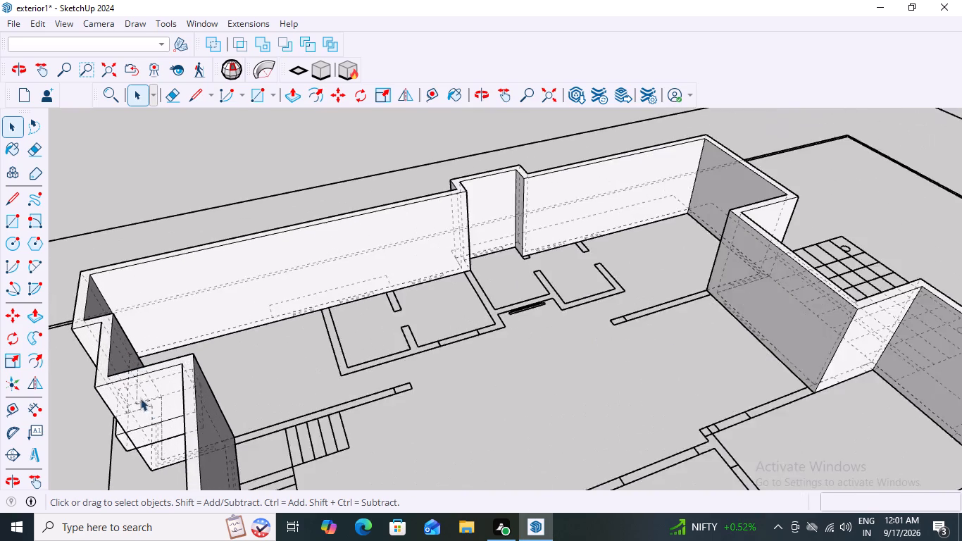
scroll(147, 430, up, 6)
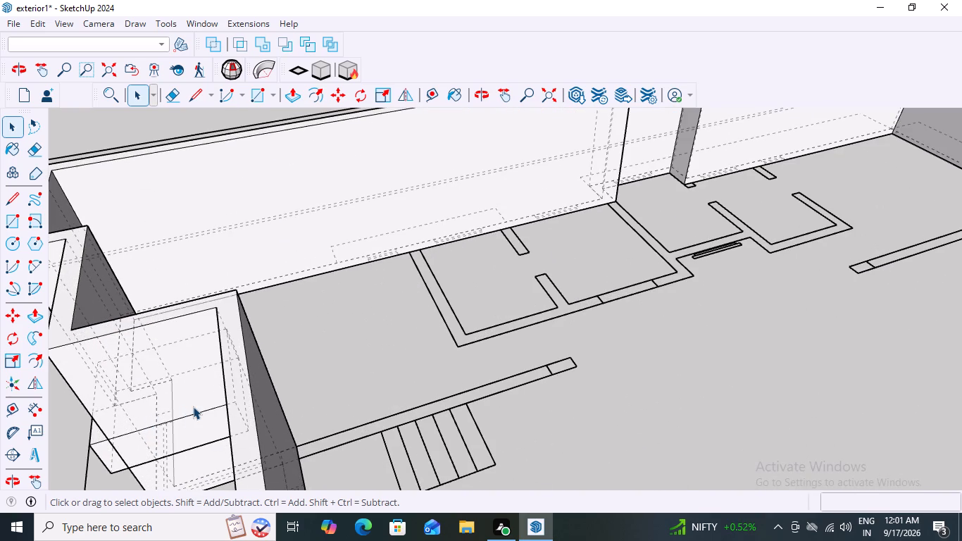
scroll(193, 406, down, 8)
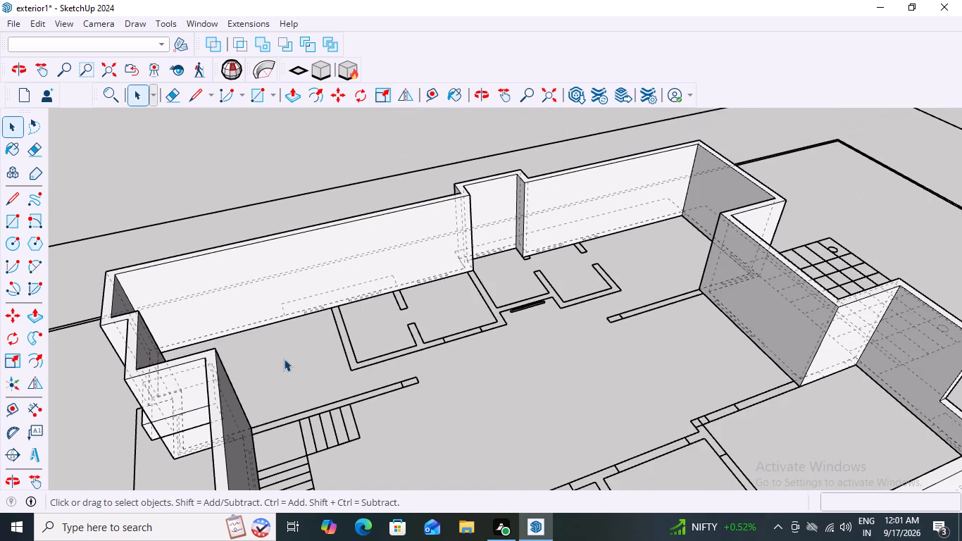
middle_drag(362, 325, 310, 347)
scroll(314, 268, down, 1)
scroll(323, 263, up, 11)
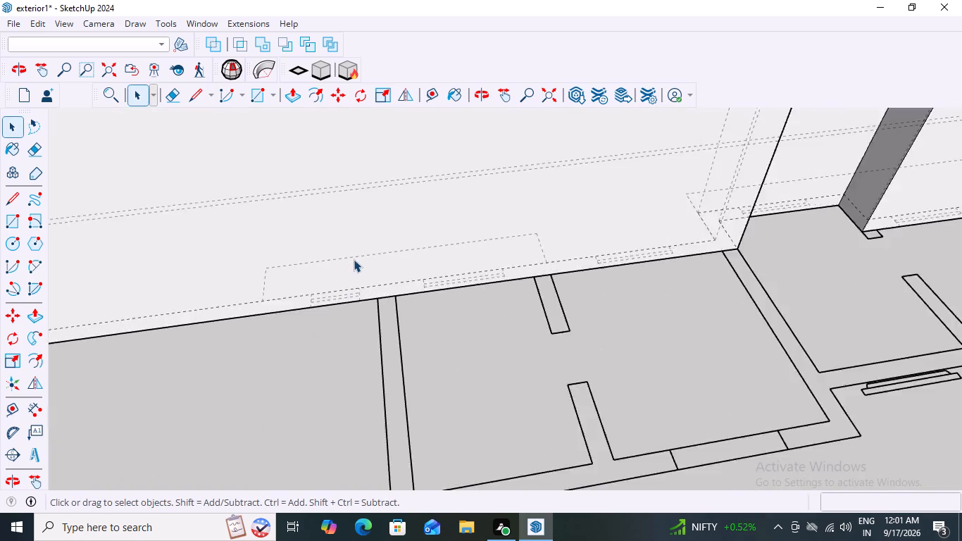
Draw a rectangle of about 610 by 229 mm over the small dashed window outline at the long wall's base.
scroll(354, 259, up, 6)
scroll(321, 362, up, 3)
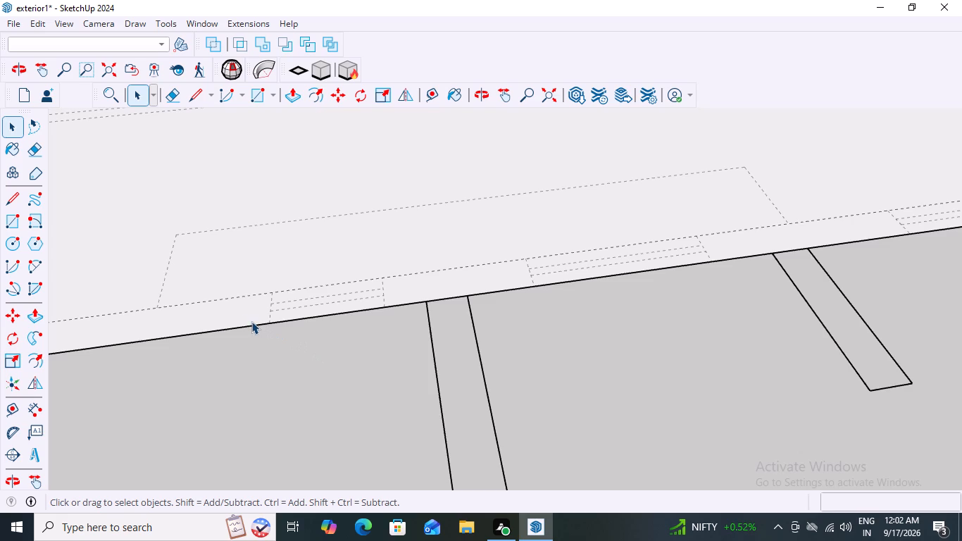
scroll(279, 290, down, 3)
scroll(343, 257, up, 3)
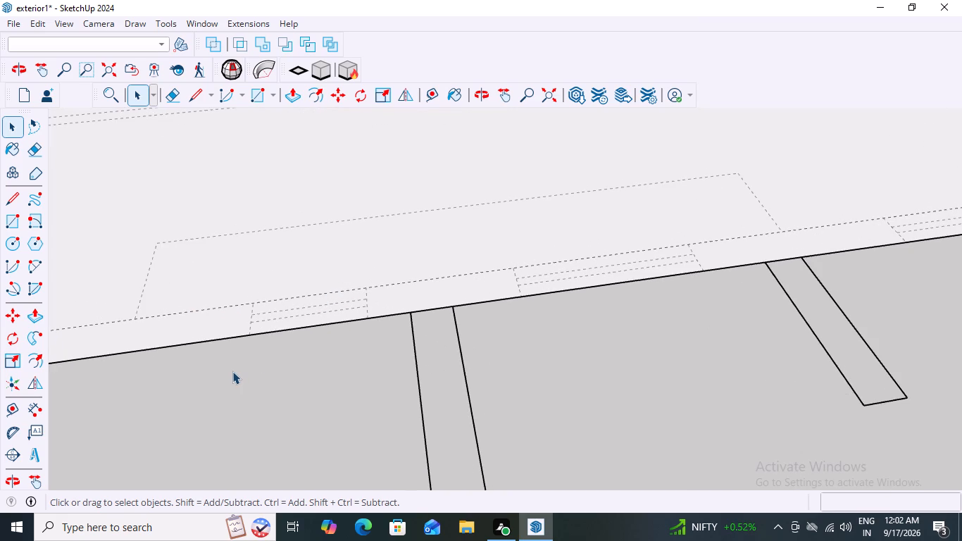
key(r)
click(253, 301)
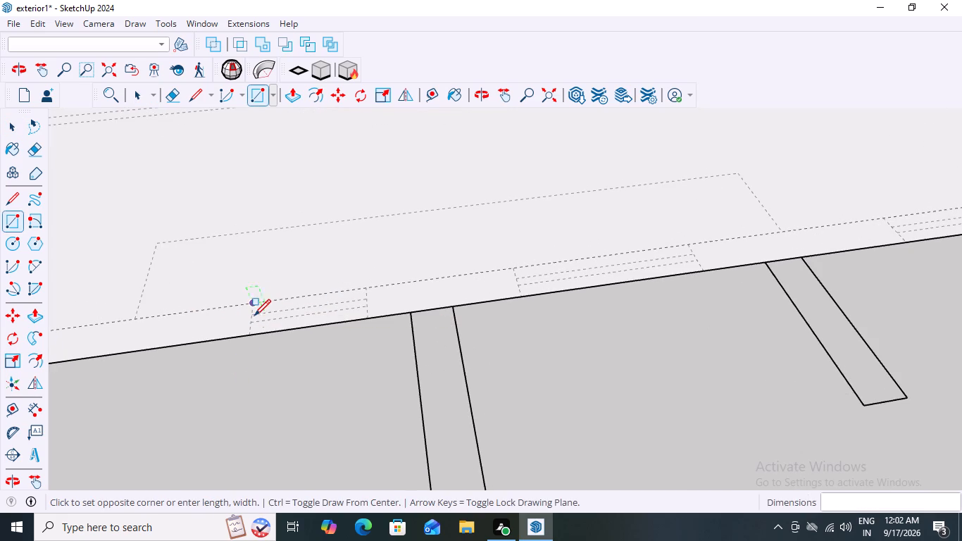
click(366, 318)
key(space)
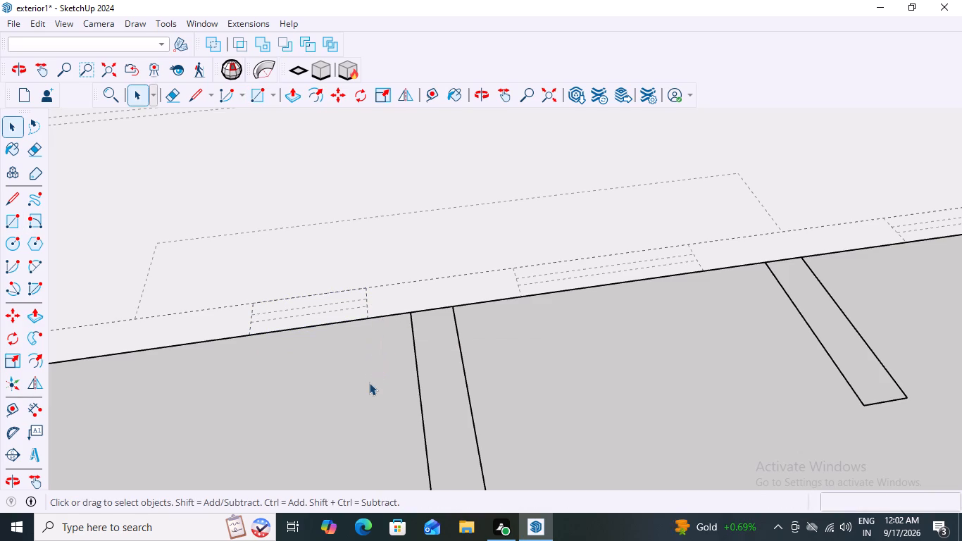
Push/Pull the new window rectangle upward by 600 mm.
click(333, 311)
click(333, 309)
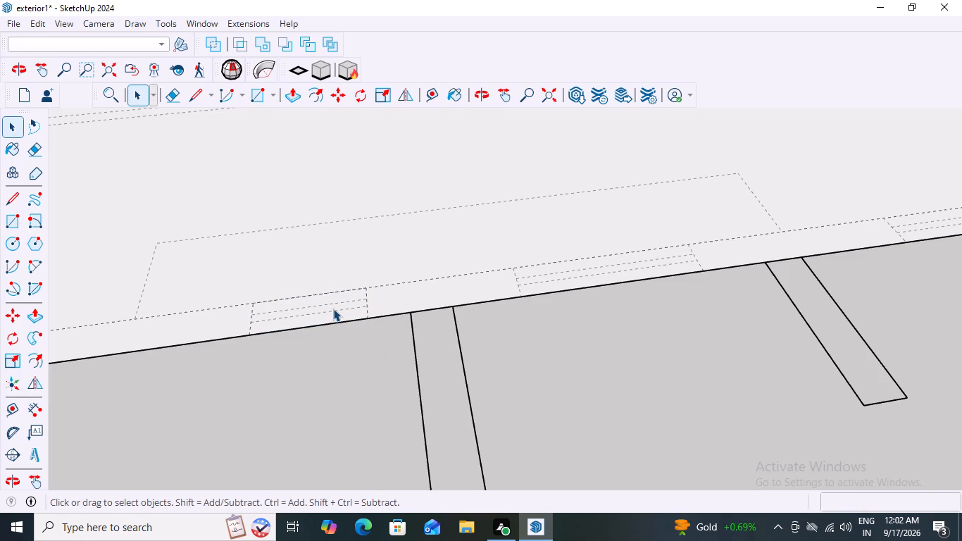
click(333, 309)
key(p)
click(328, 301)
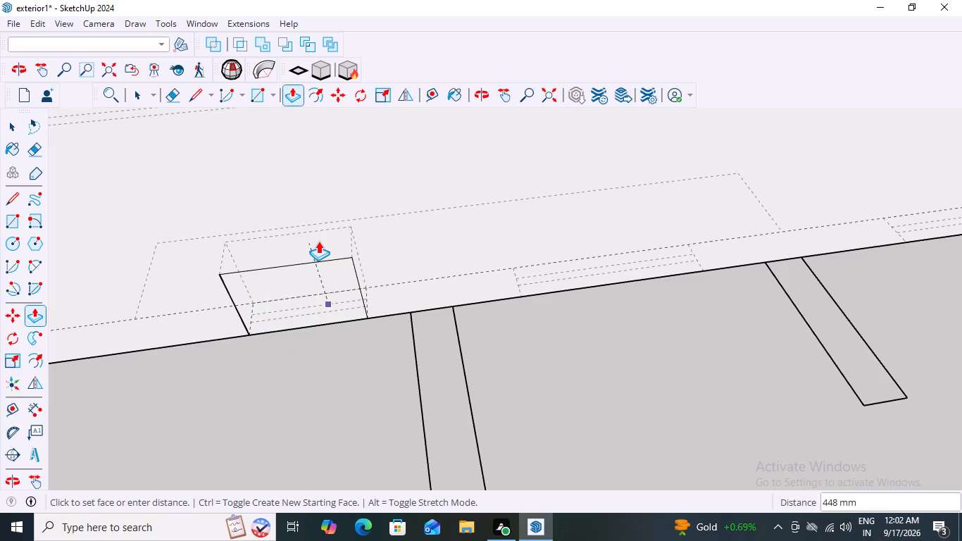
key(6)
text(00)
key(Return)
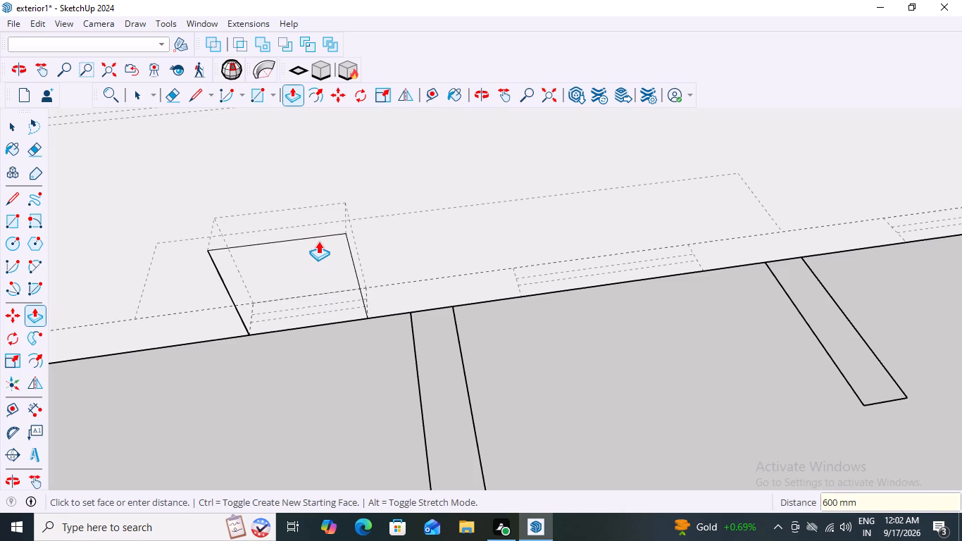
Push/Pull the block's face flush with the interior wall surface inward into the room by 200 mm.
click(325, 297)
text(200)
key(Return)
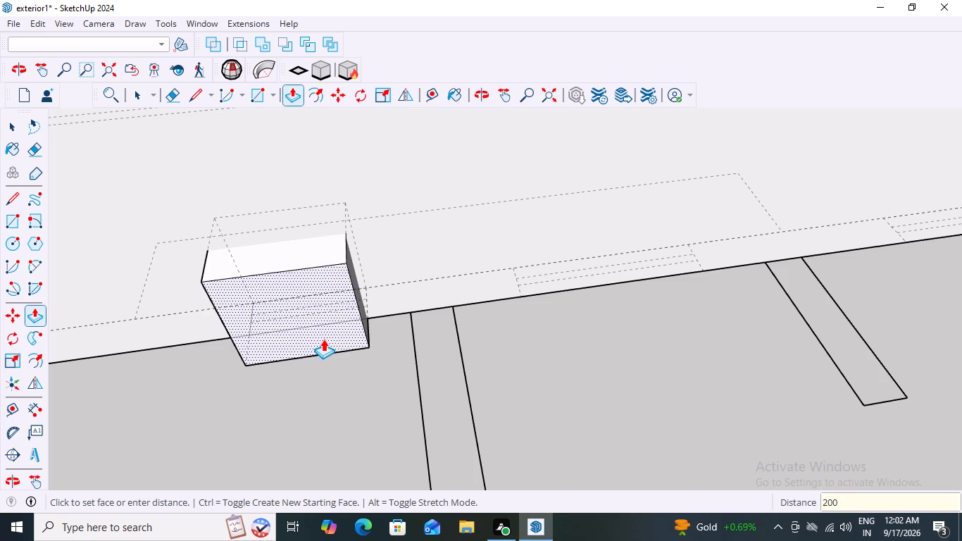
Push/Pull the block's opposite face, flush with the exterior wall surface, outward by 200 mm.
scroll(323, 339, down, 20)
scroll(323, 339, down, 5)
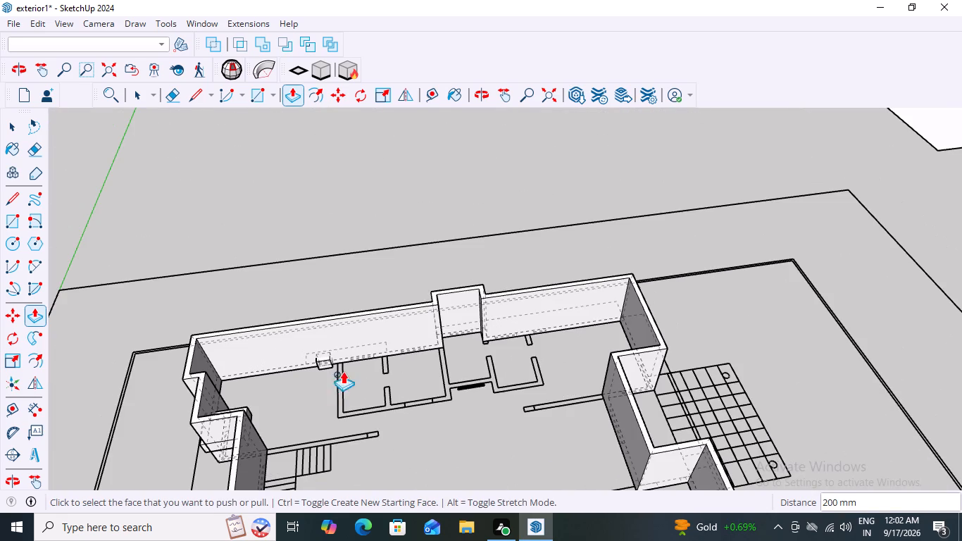
middle_click(366, 440)
middle_drag(385, 244, 572, 292)
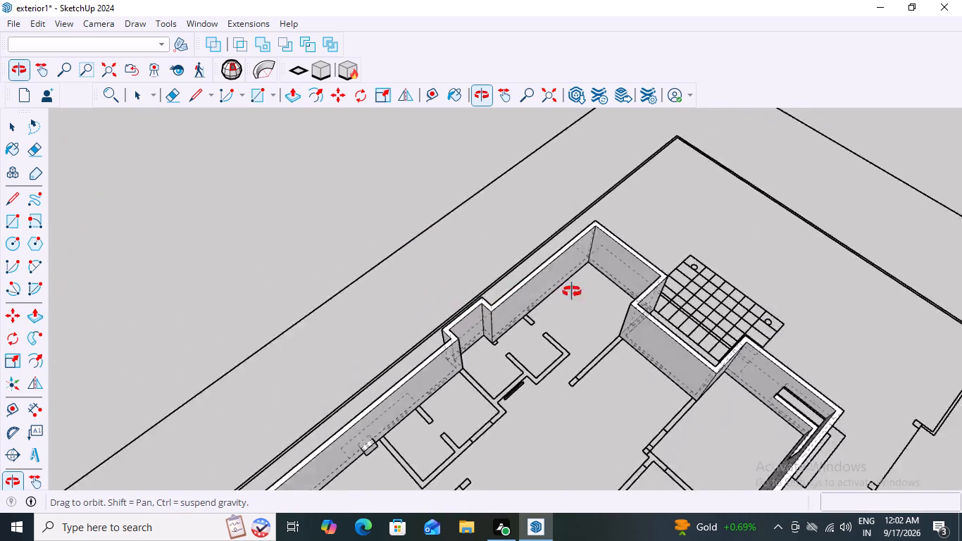
middle_drag(572, 292, 742, 206)
scroll(474, 355, down, 4)
middle_click(434, 418)
middle_drag(437, 418, 479, 411)
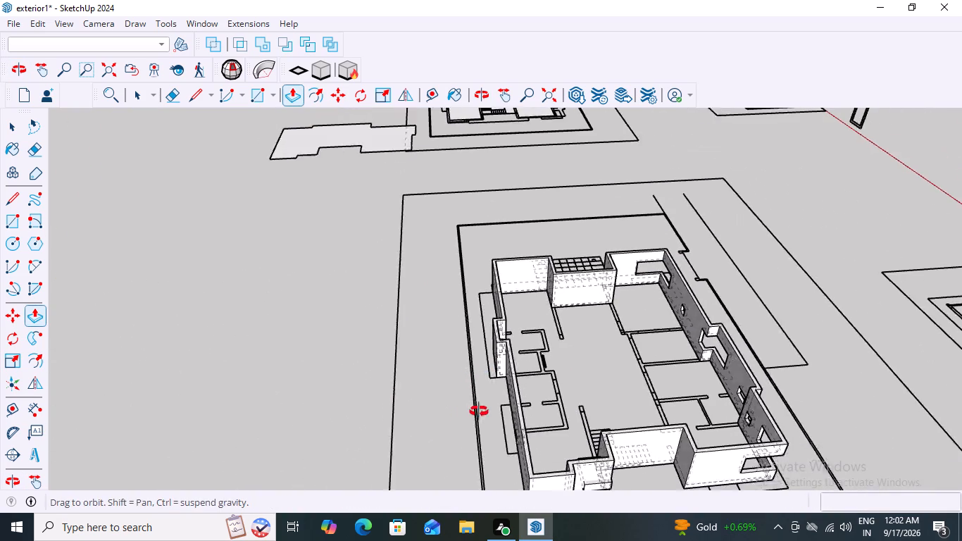
middle_drag(479, 411, 481, 411)
middle_drag(488, 410, 509, 407)
scroll(572, 406, up, 14)
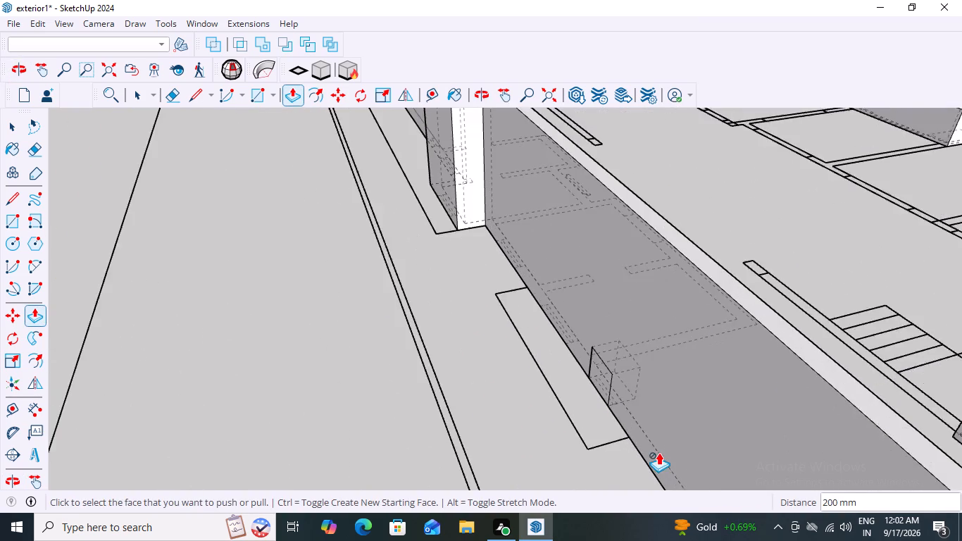
scroll(658, 452, up, 8)
click(605, 321)
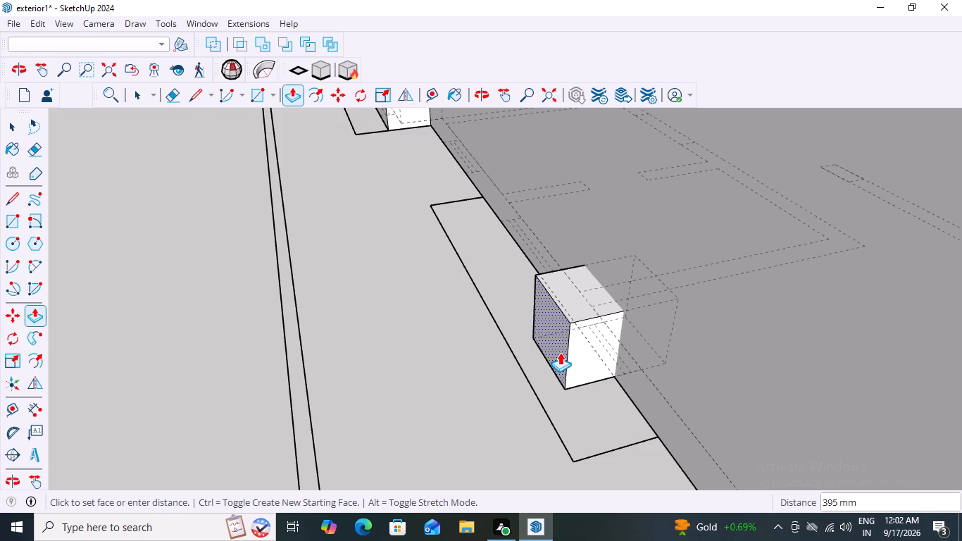
key(2)
text(00)
key(Return)
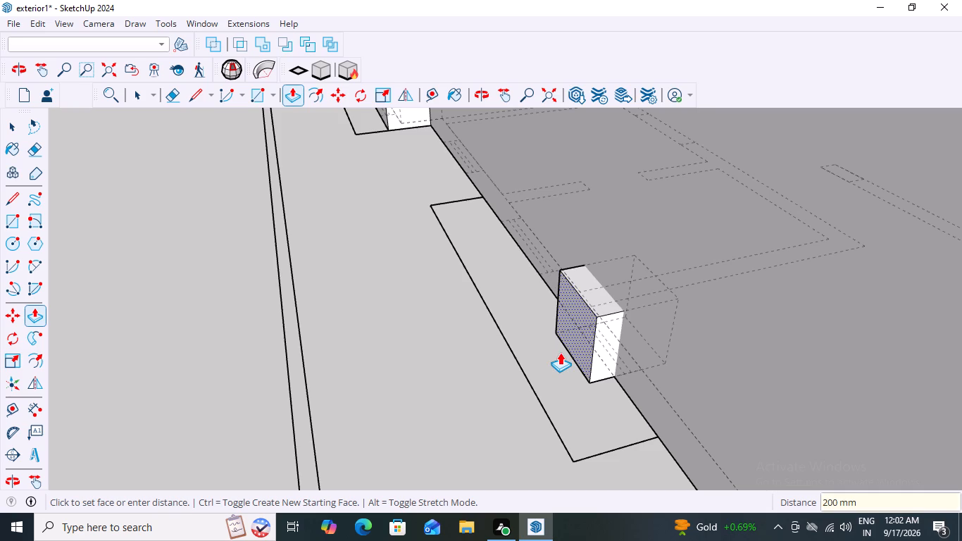
Make a group of the whole window block.
key(space)
triple_click(587, 347)
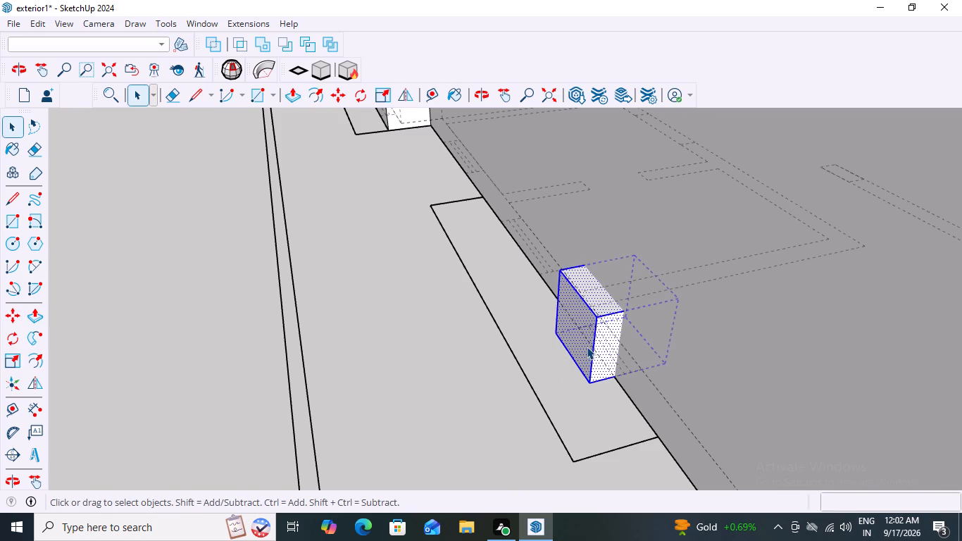
double_click(587, 347)
right_click(587, 347)
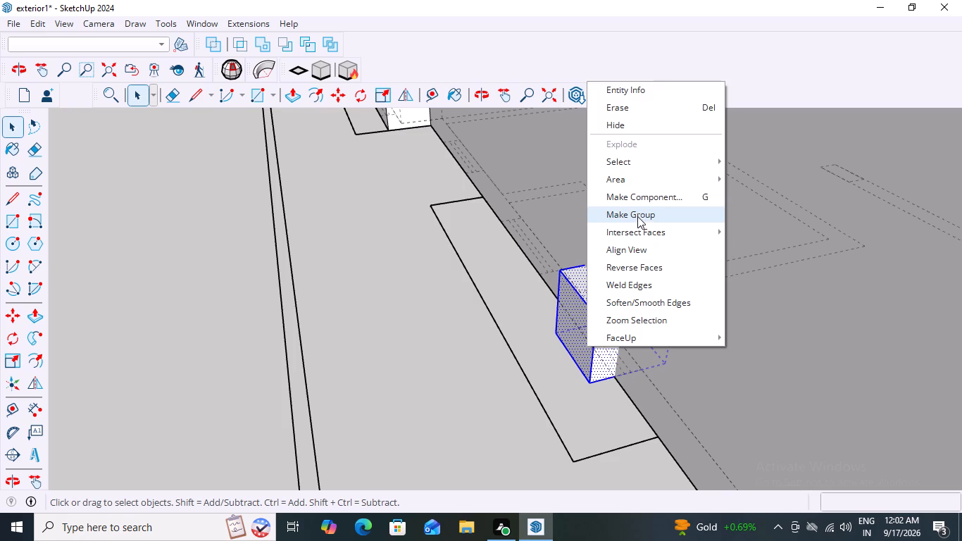
click(637, 218)
Move the window block group straight up 3' along the blue axis.
key(m)
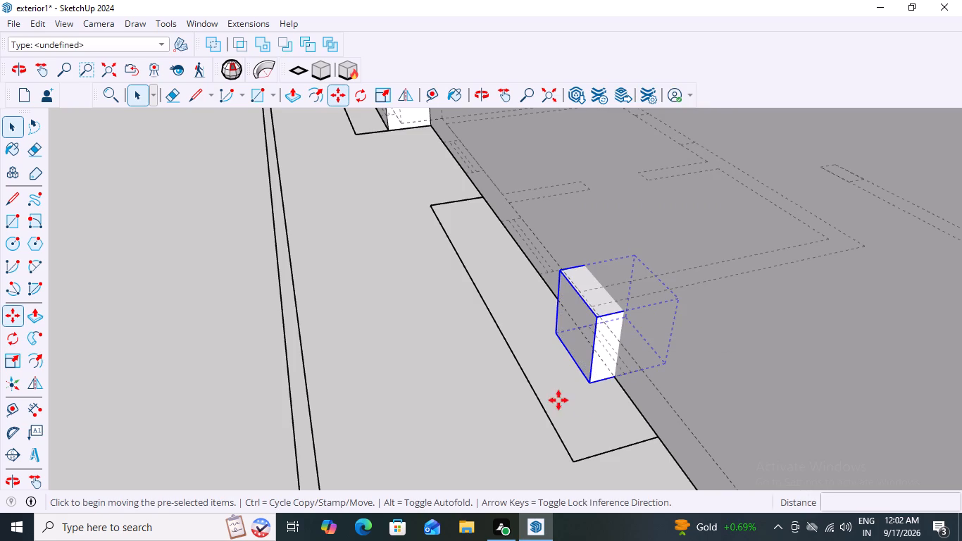
click(592, 383)
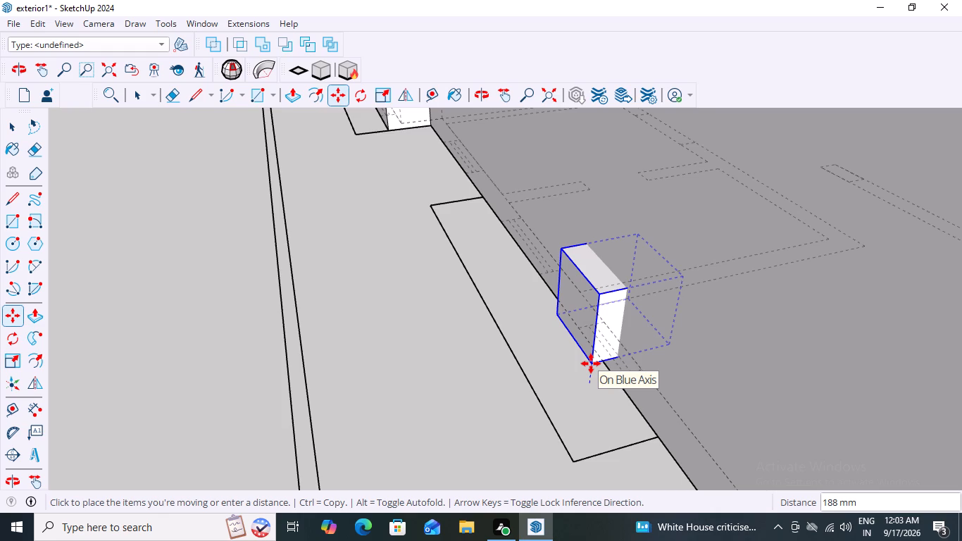
key(3)
key(apostrophe)
key(Return)
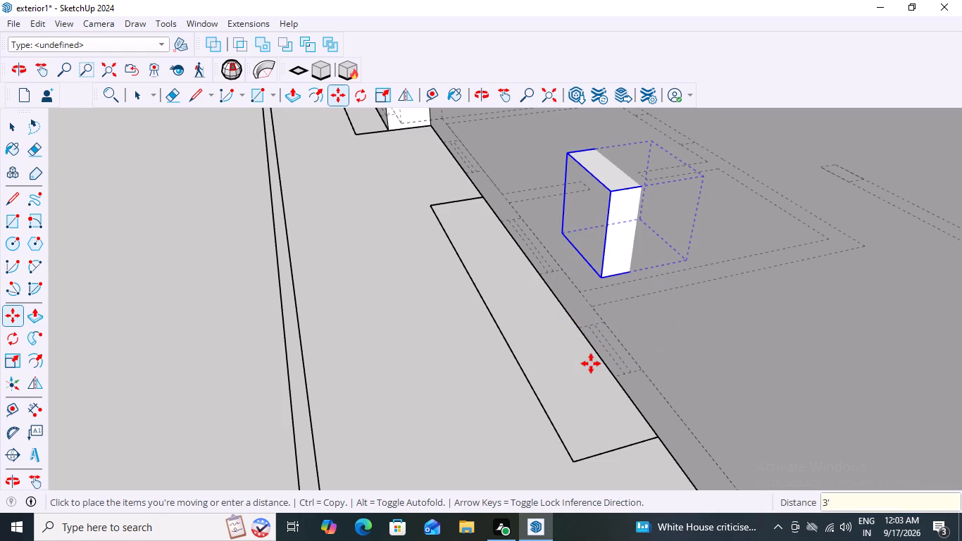
scroll(450, 468, down, 14)
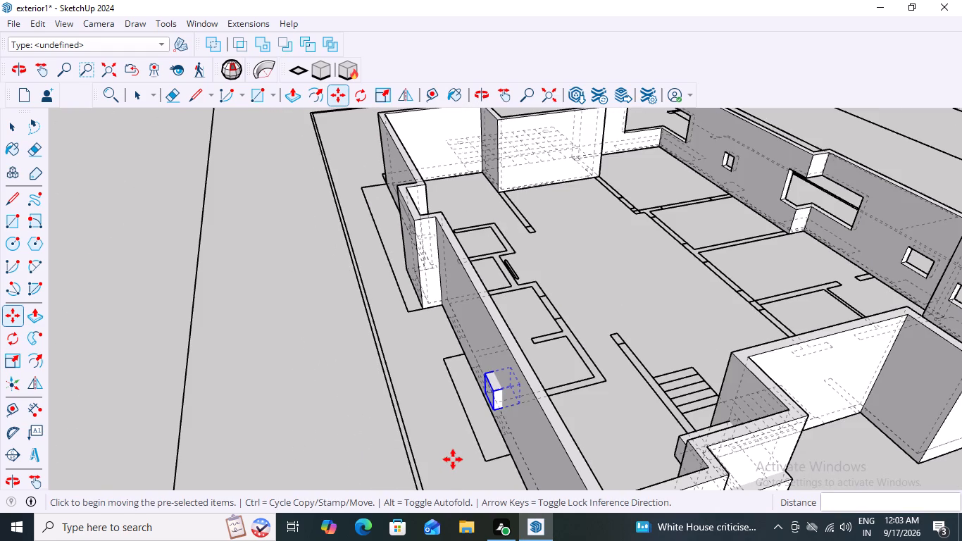
scroll(424, 455, down, 4)
scroll(454, 447, up, 1)
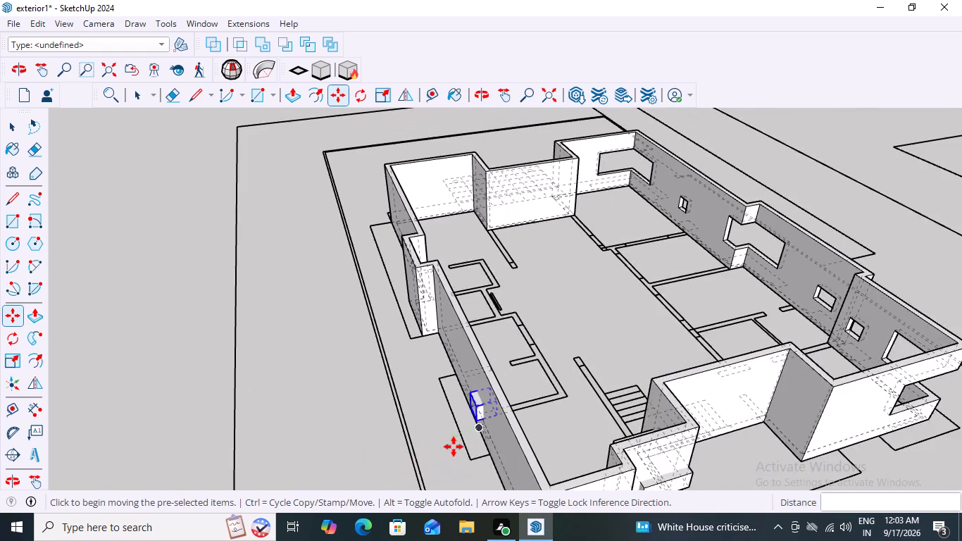
scroll(454, 447, down, 4)
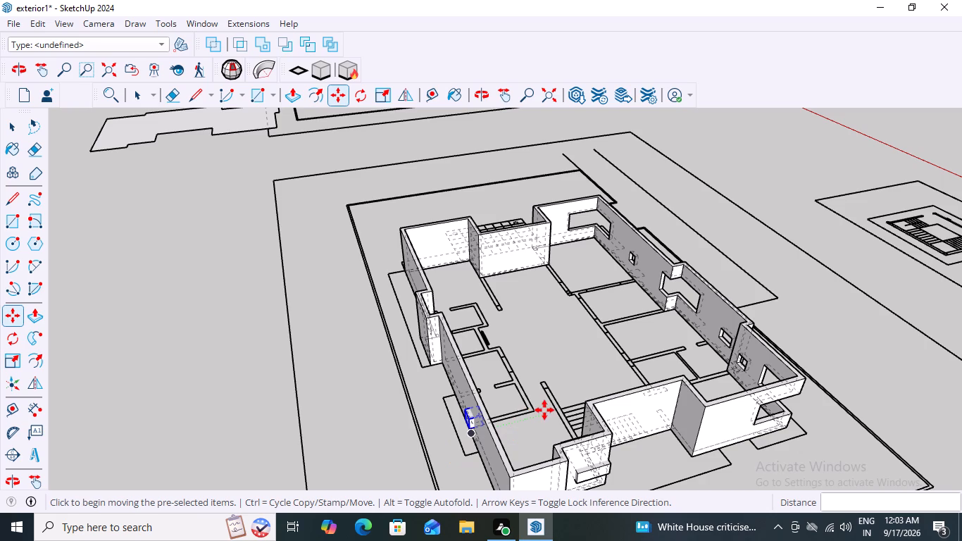
key(space)
Draw a rectangle about 1067 mm by 229 mm over the wider dashed window outline beside the raised block, across the wall thickness.
middle_drag(608, 470, 752, 335)
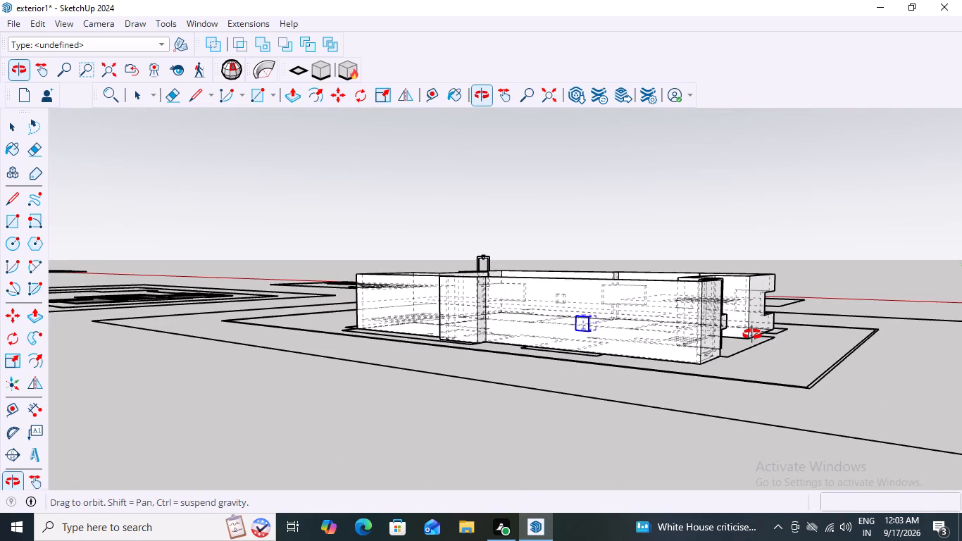
middle_drag(752, 335, 663, 349)
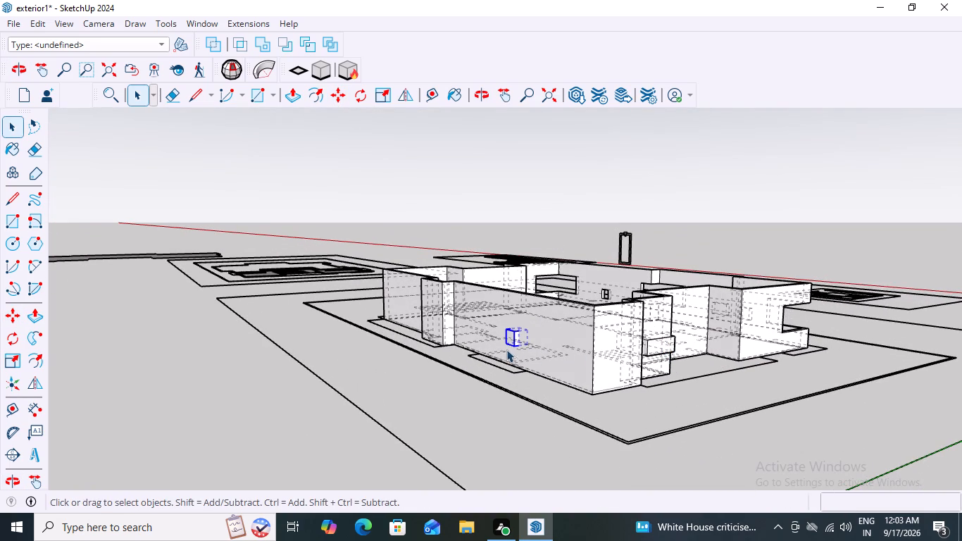
scroll(439, 294, up, 11)
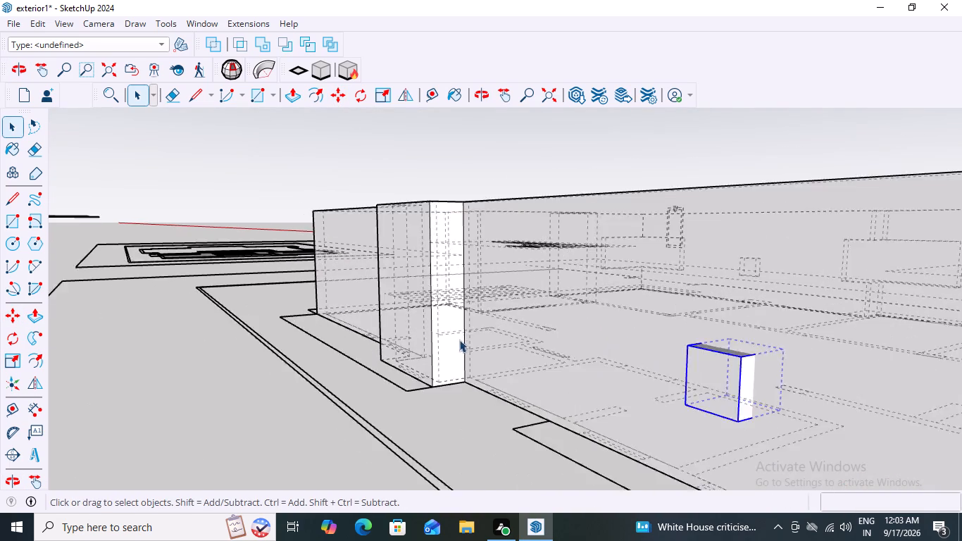
scroll(459, 340, up, 4)
scroll(425, 354, down, 9)
scroll(542, 402, down, 4)
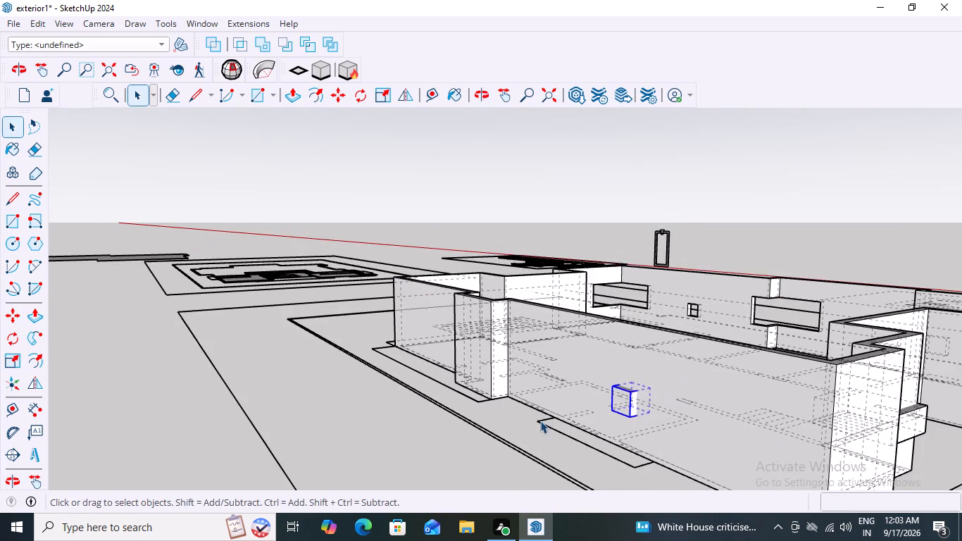
middle_drag(551, 437, 729, 514)
scroll(511, 334, up, 7)
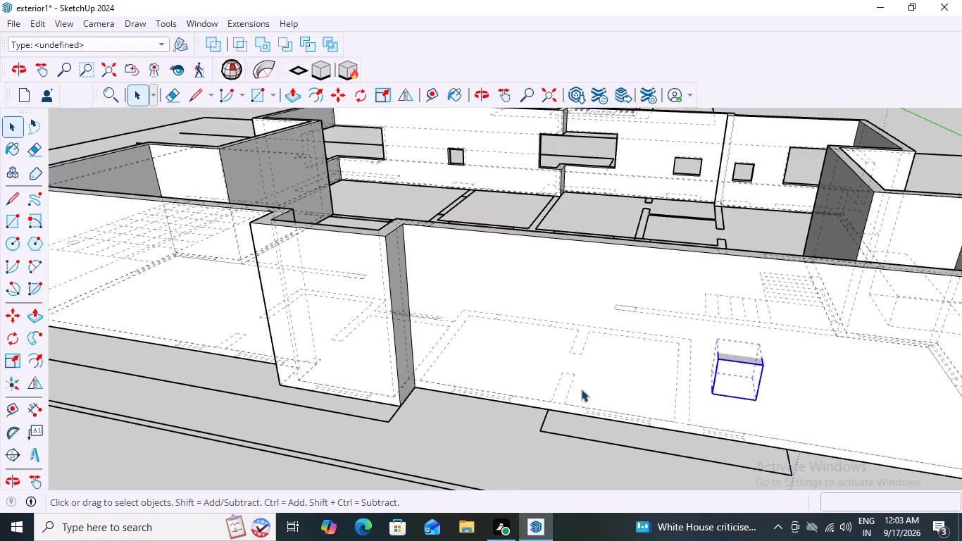
scroll(601, 423, up, 6)
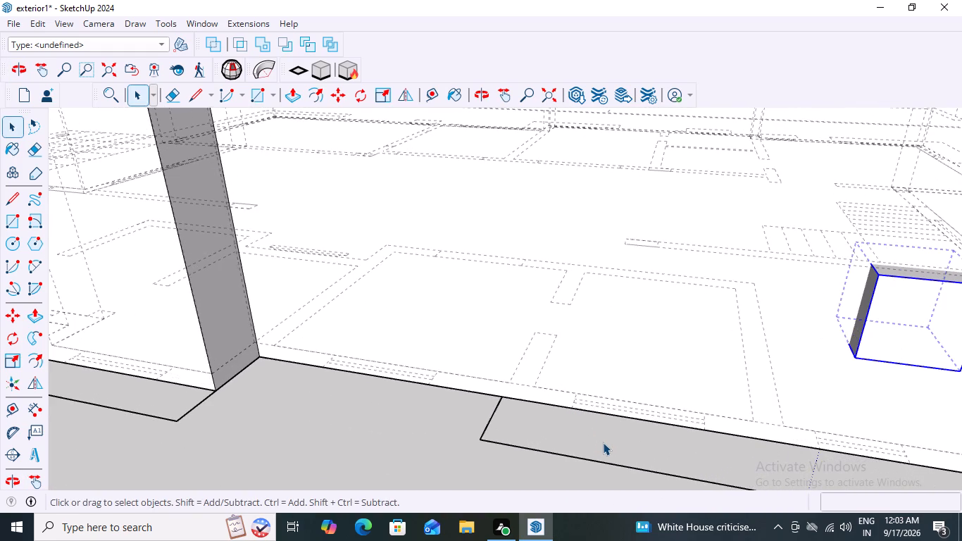
scroll(603, 442, up, 1)
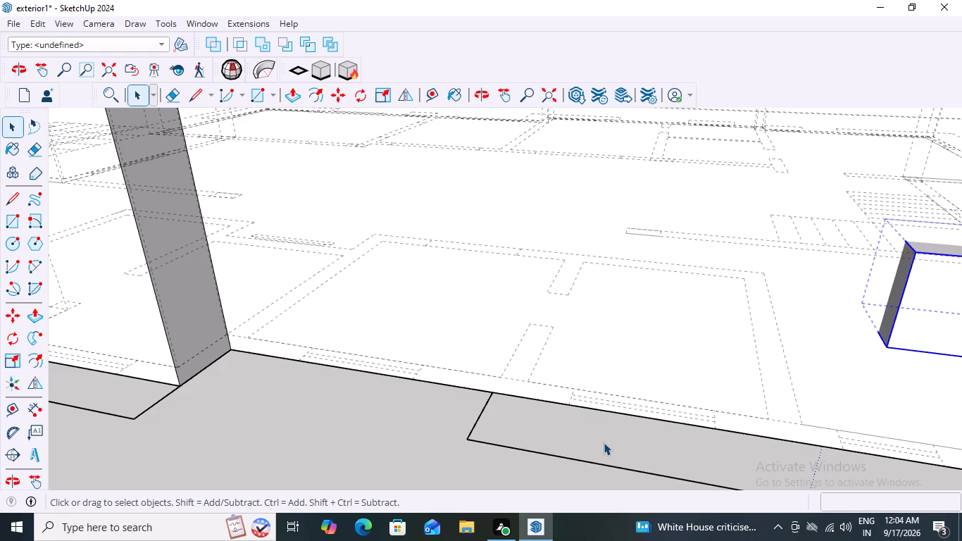
key(r)
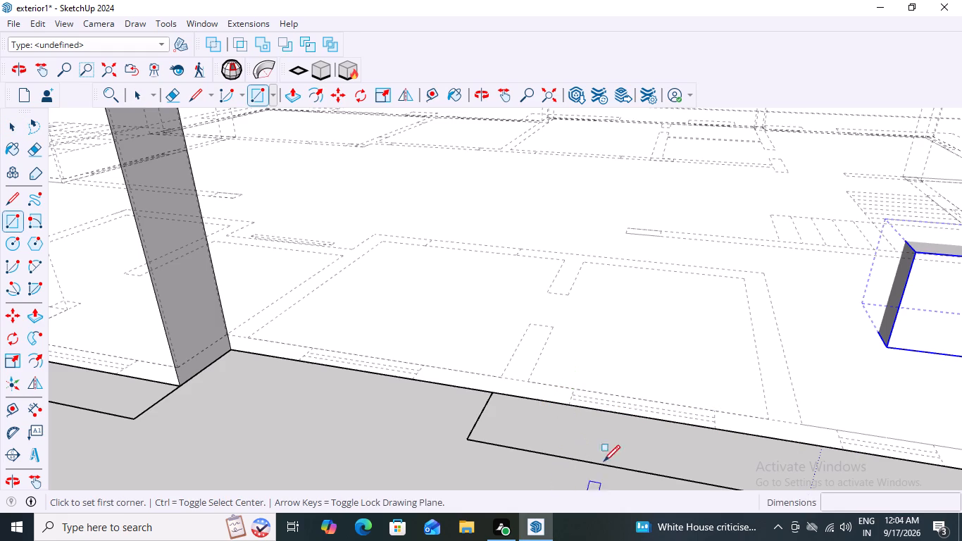
click(575, 390)
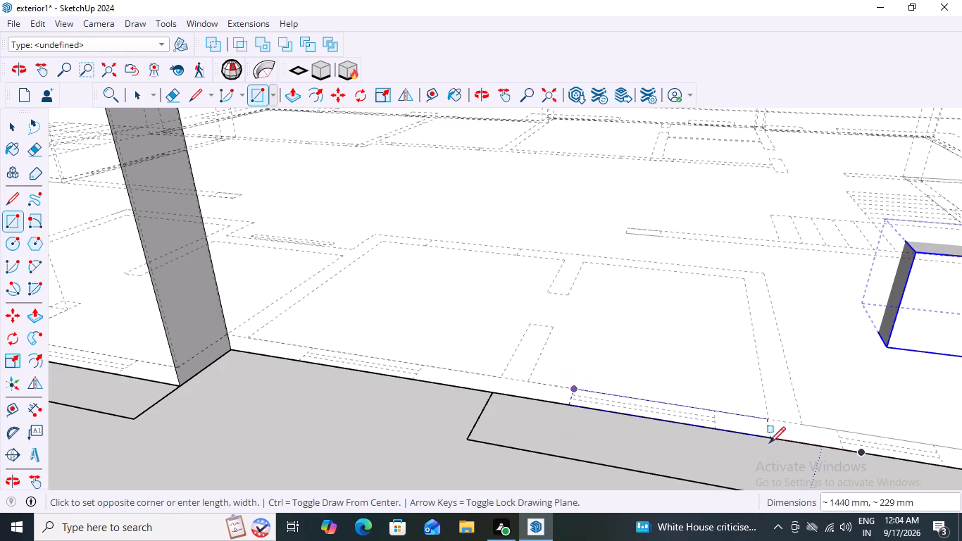
click(712, 430)
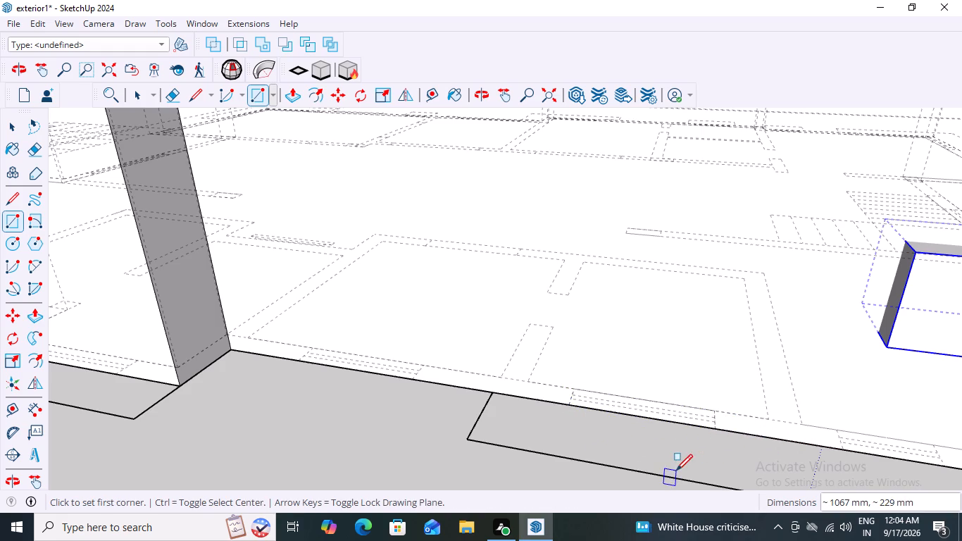
Push/Pull the new window rectangle up 600 mm to form a block.
key(space)
double_click(674, 414)
click(674, 414)
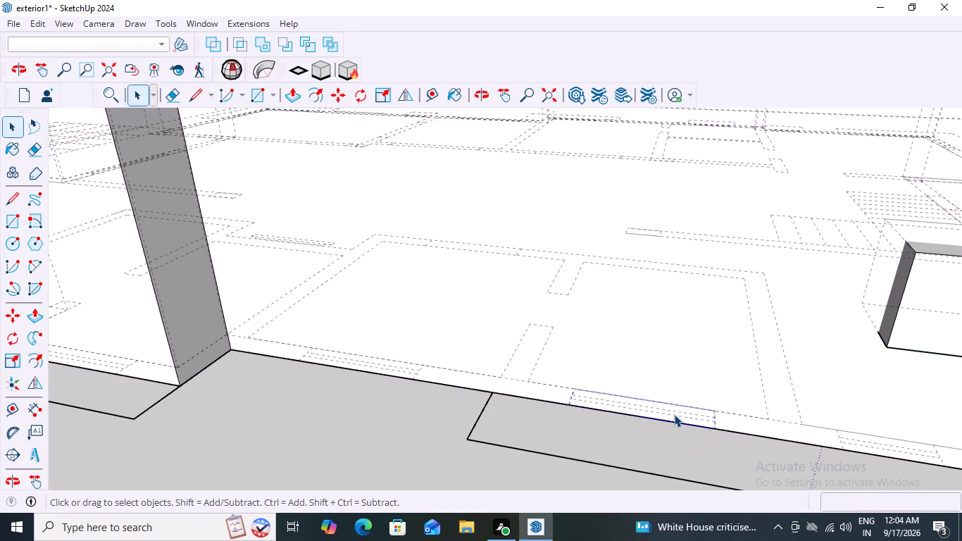
key(p)
click(676, 402)
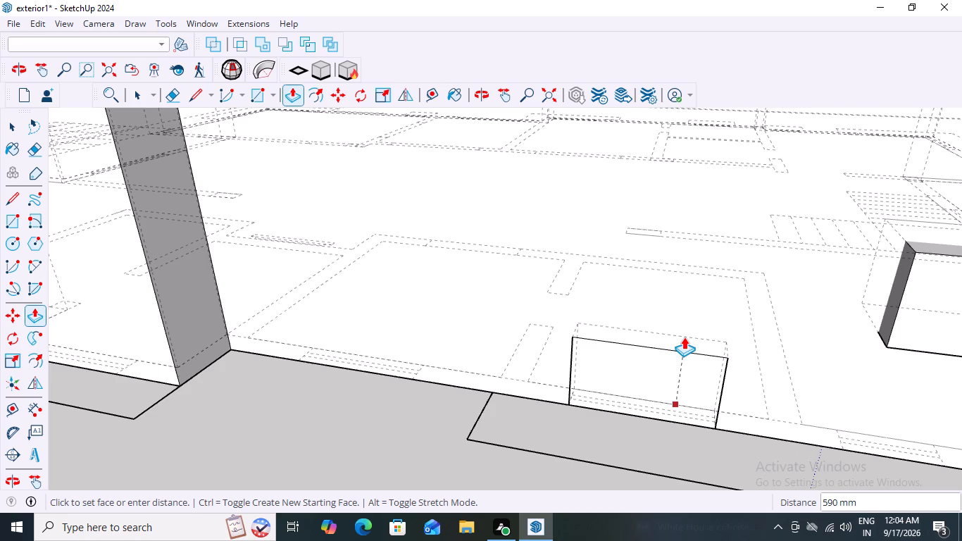
key(6)
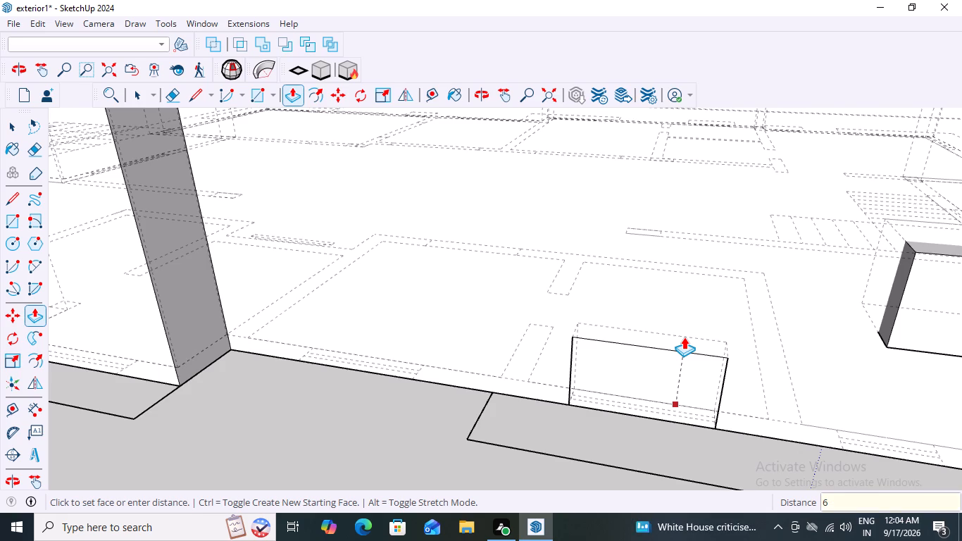
text(00)
key(Return)
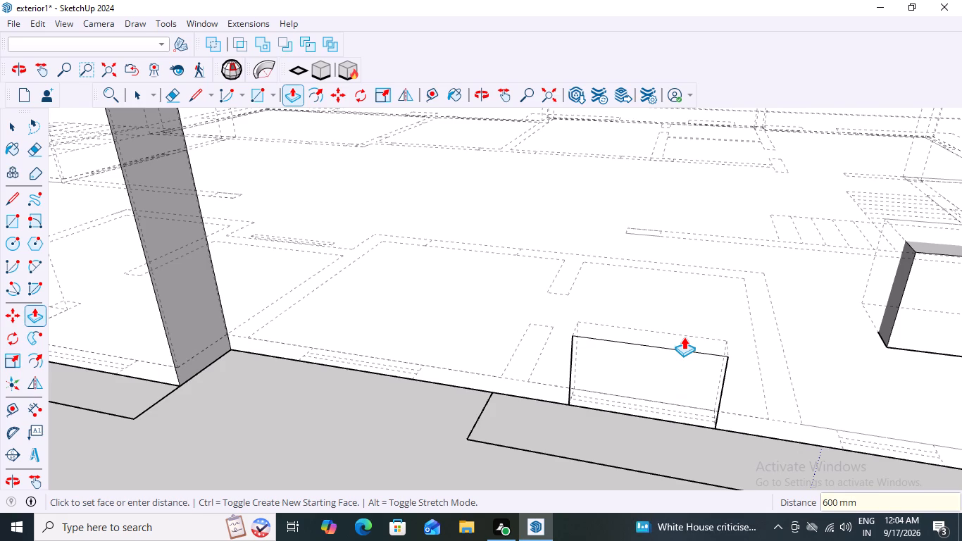
Push/Pull the new block's face flush with the exterior wall surface outward by 200 mm.
click(664, 373)
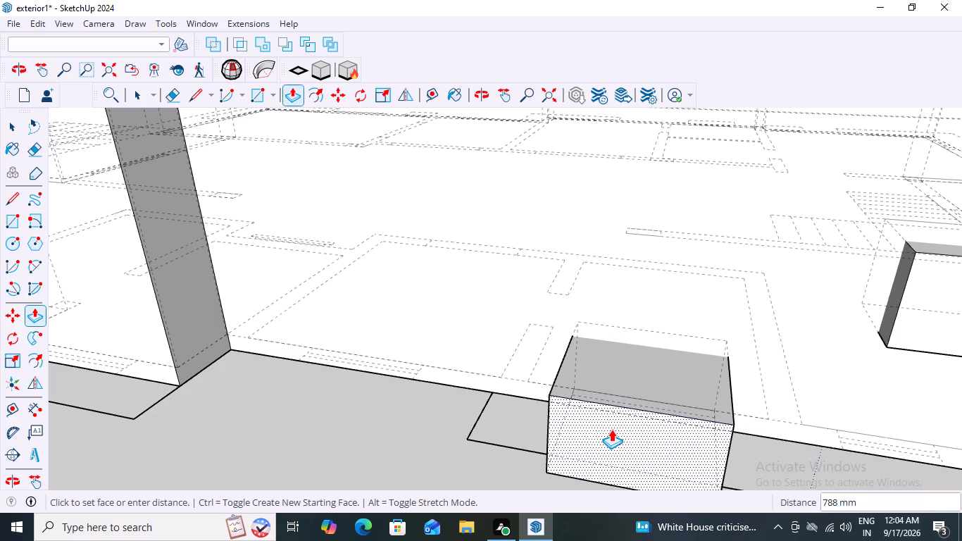
key(2)
text(00)
key(Return)
Push/Pull the same block's opposite face, flush with the interior wall surface, inward into the room by 200 mm.
scroll(611, 429, down, 19)
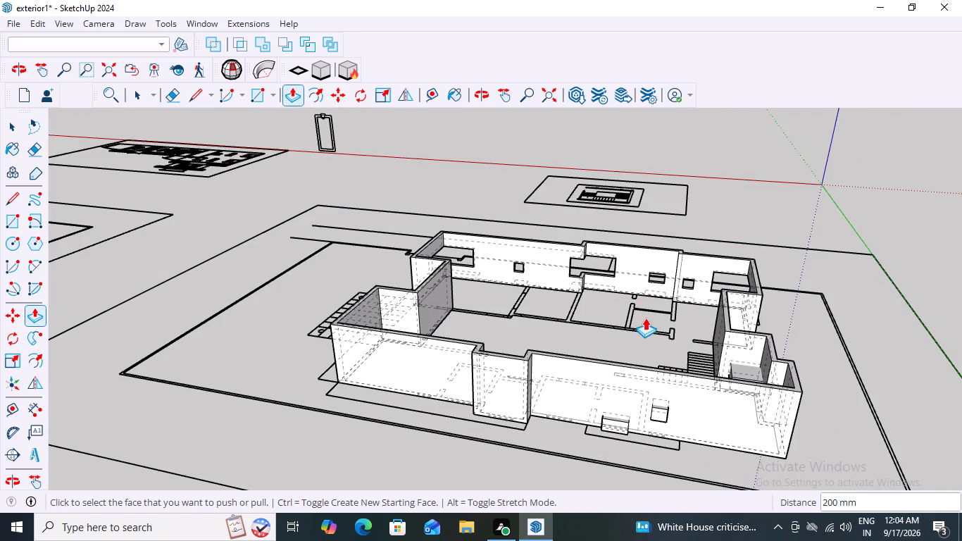
scroll(645, 318, up, 1)
scroll(654, 344, down, 5)
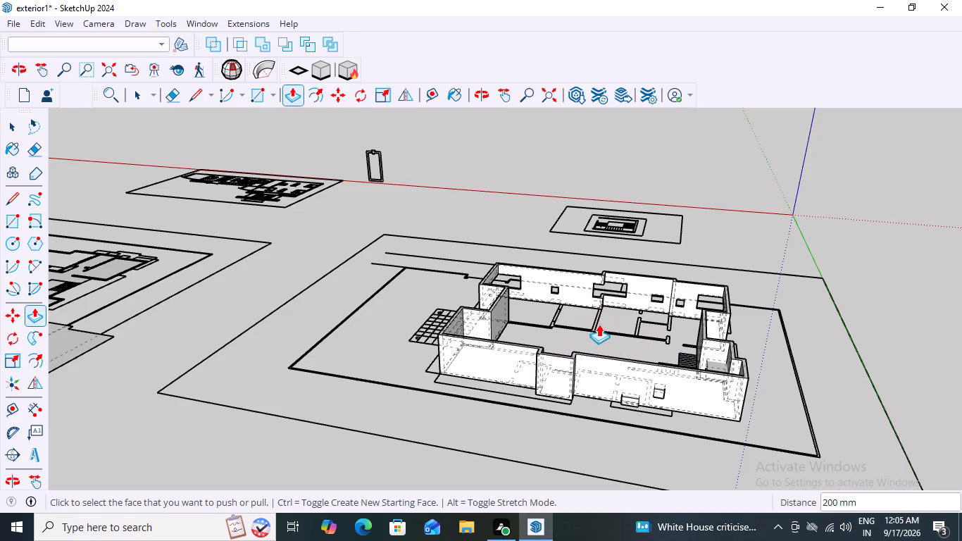
middle_drag(606, 316, 361, 335)
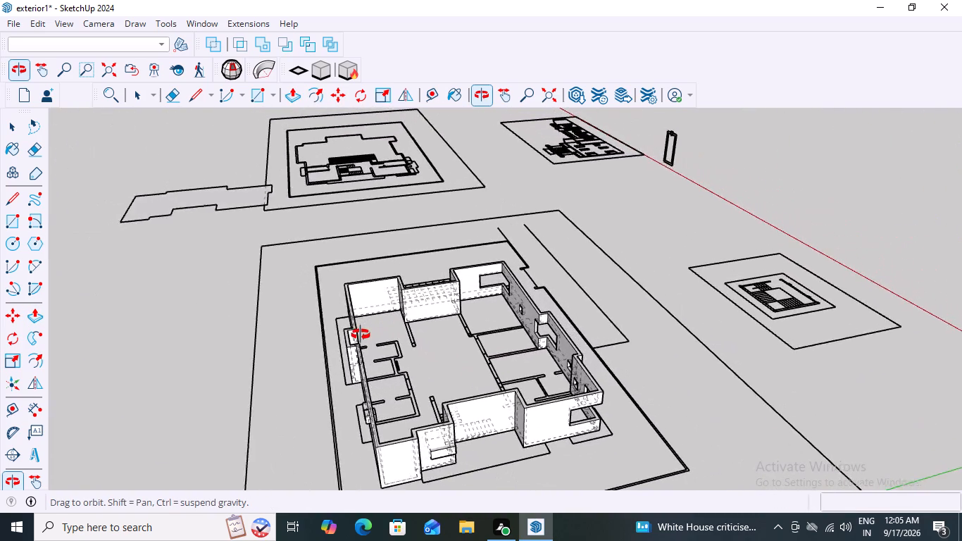
middle_drag(361, 335, 535, 351)
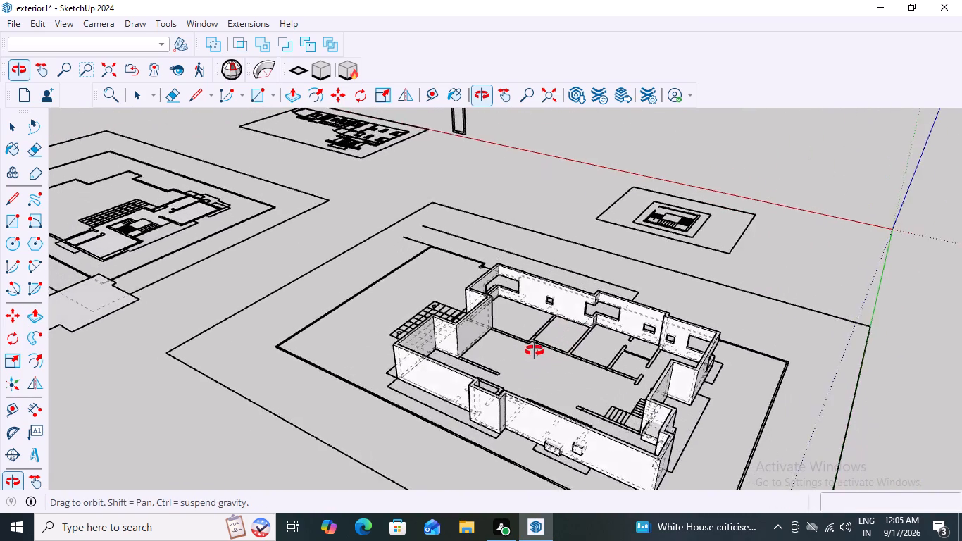
middle_drag(535, 351, 327, 352)
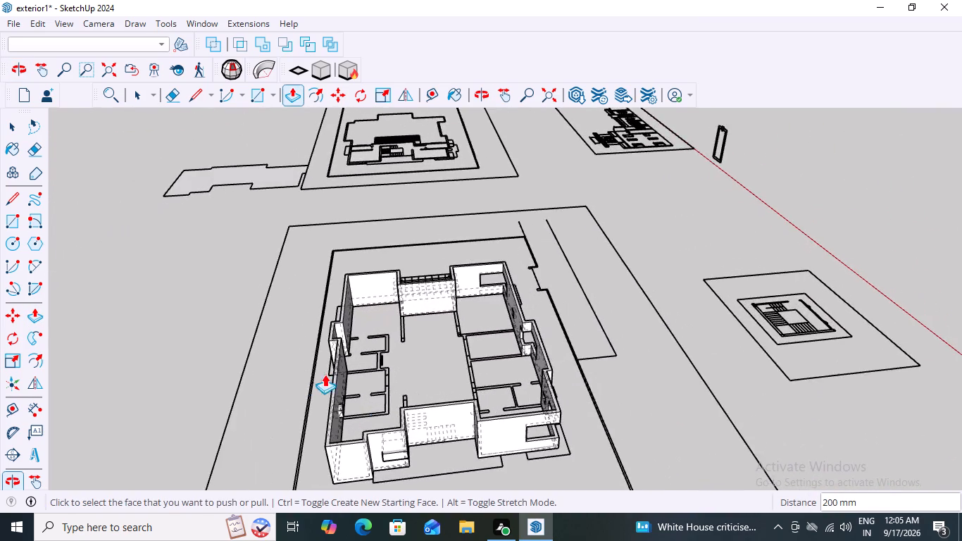
scroll(376, 412, up, 18)
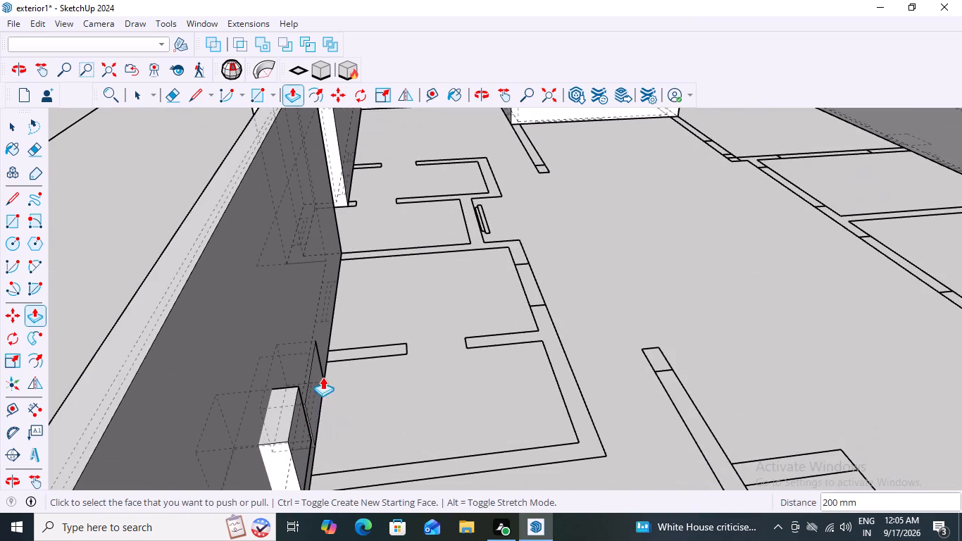
click(318, 381)
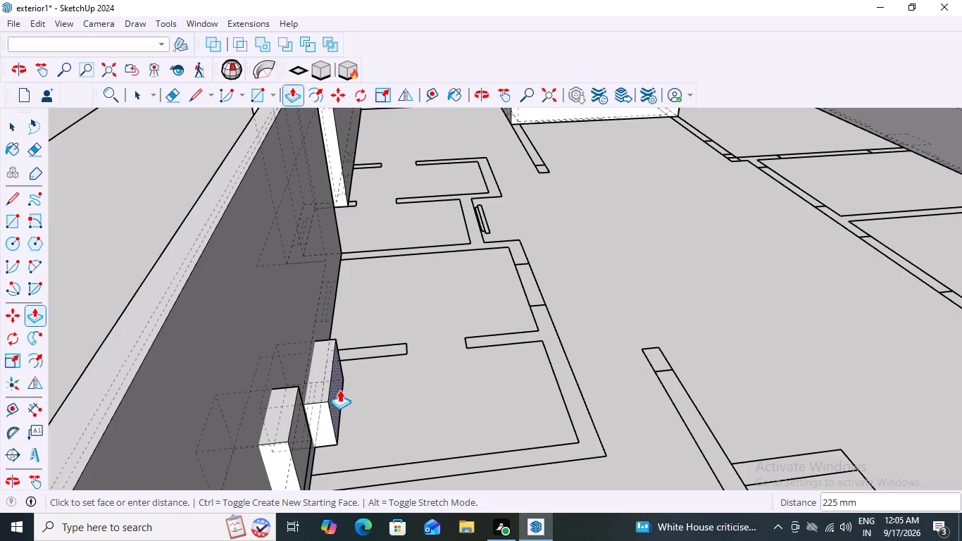
key(1)
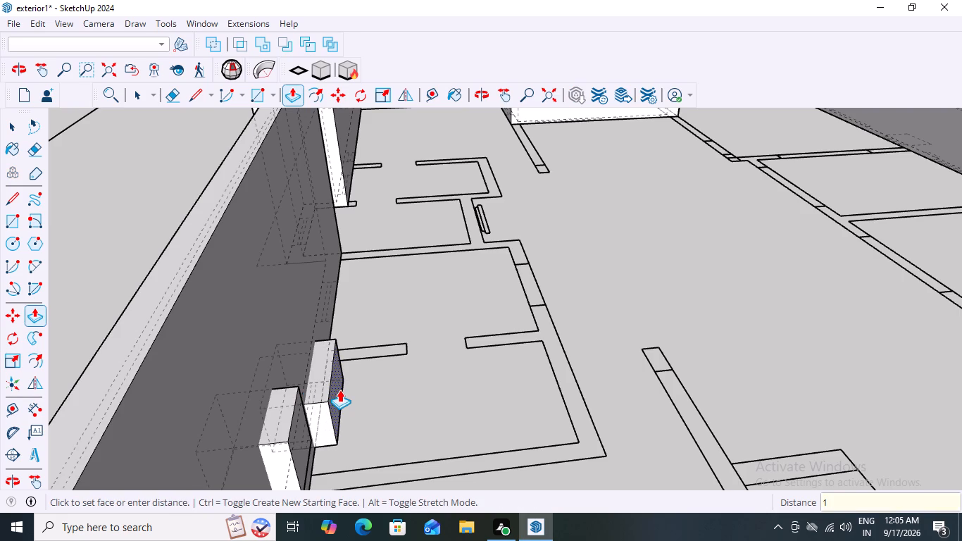
text(00)
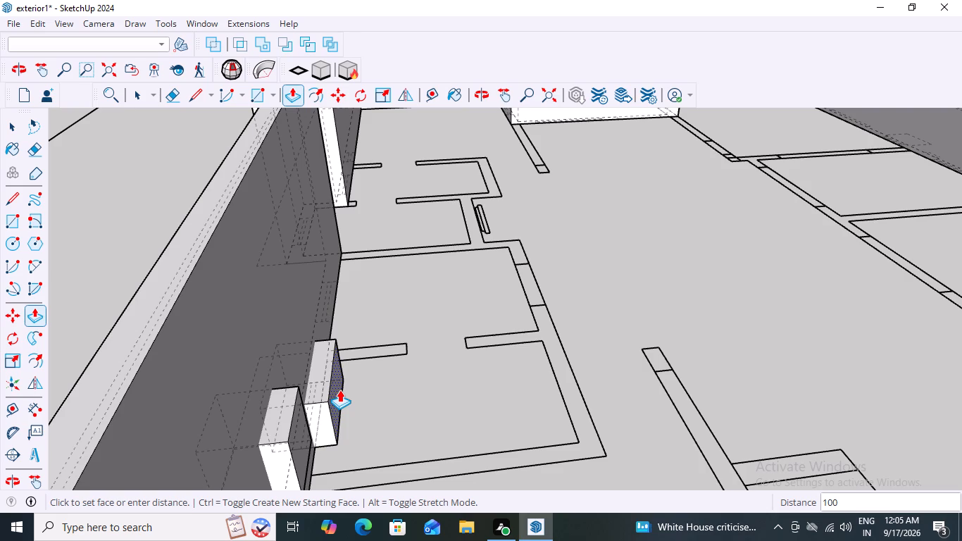
text(200)
key(BackSpace)
key(BackSpace)
key(BackSpace)
key(BackSpace)
key(BackSpace)
key(BackSpace)
key(2)
text(00)
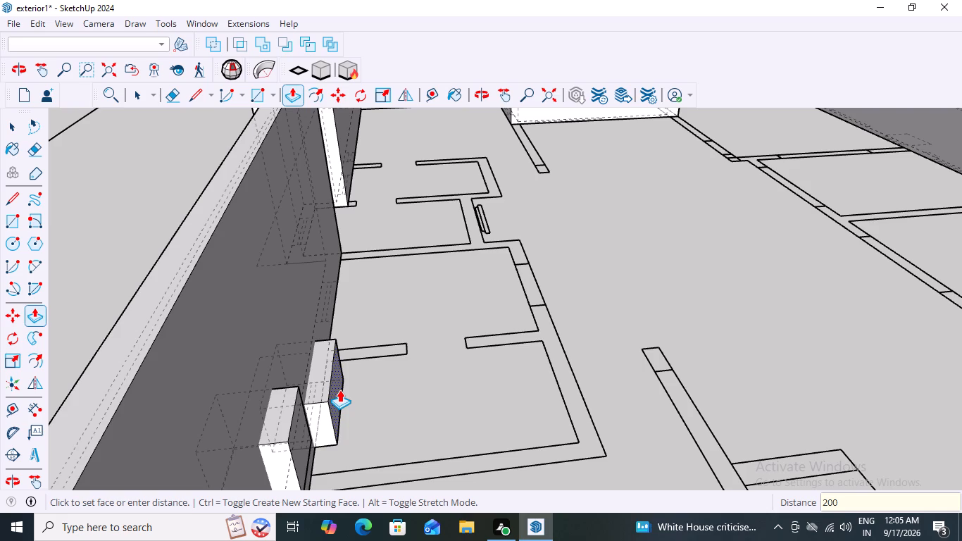
key(Return)
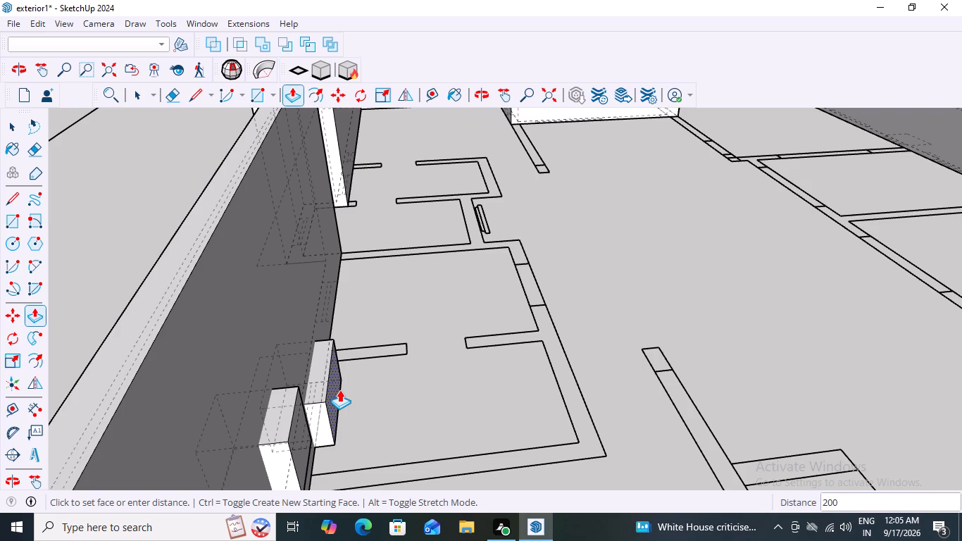
Make a group of the whole wider window block, including all its connected faces and edges.
scroll(587, 359, down, 9)
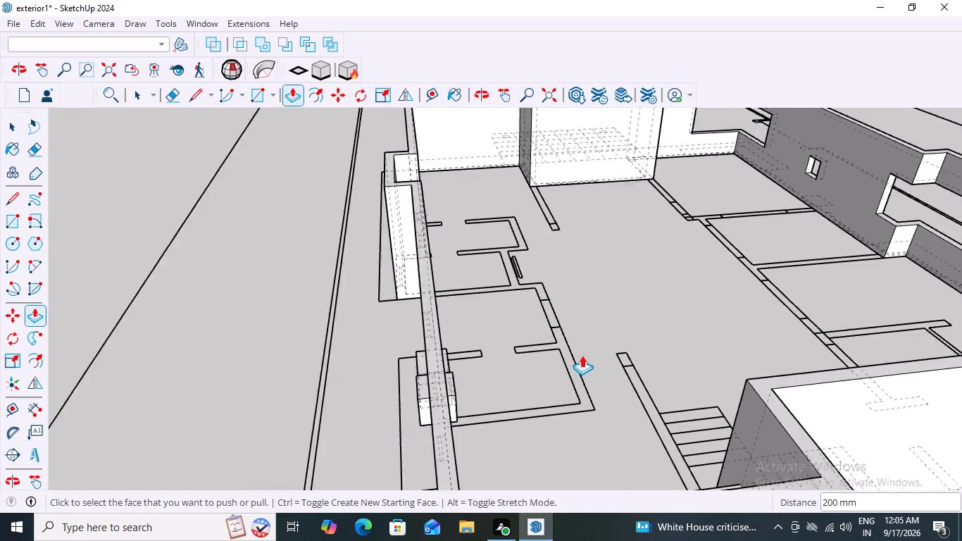
scroll(582, 355, down, 2)
scroll(456, 368, up, 18)
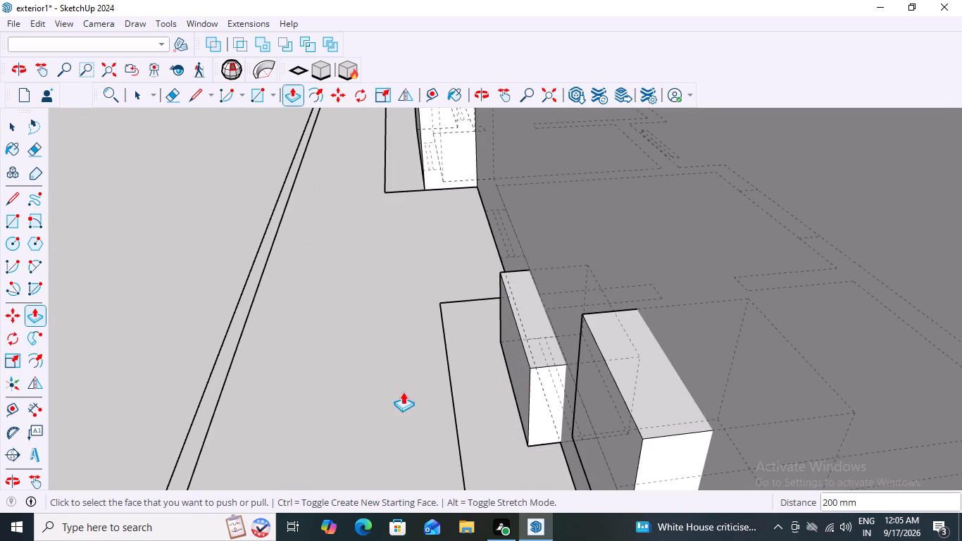
key(space)
scroll(396, 375, down, 7)
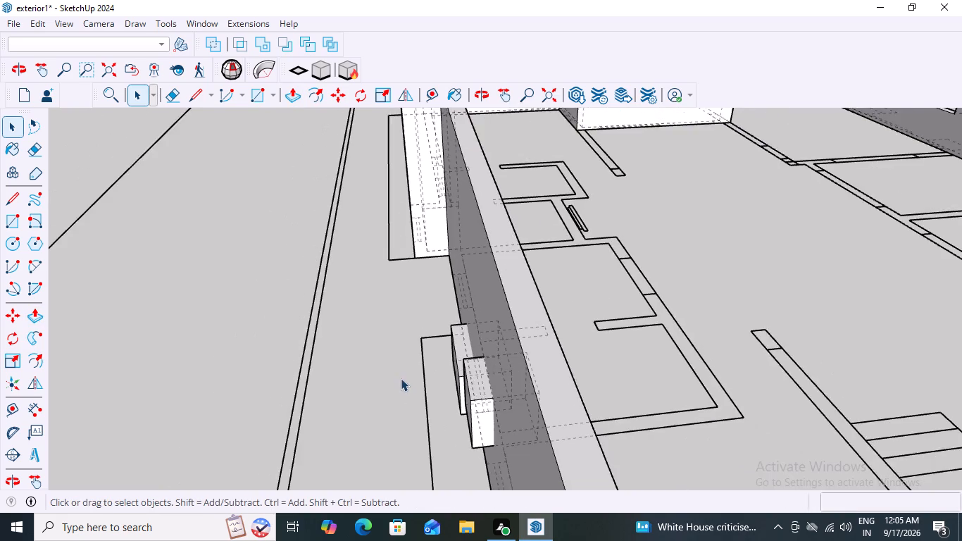
middle_drag(442, 403, 723, 484)
scroll(480, 440, up, 2)
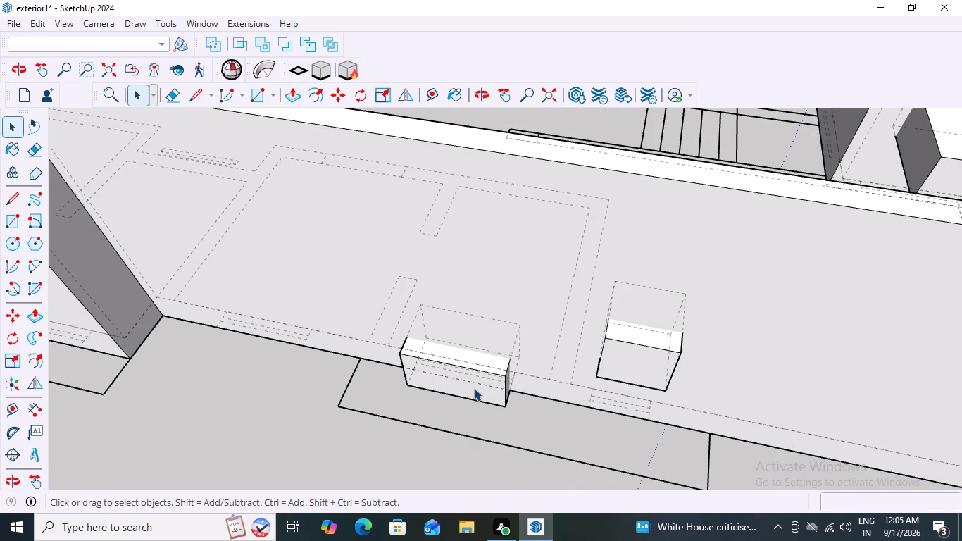
triple_click(474, 387)
triple_click(474, 387)
click(474, 387)
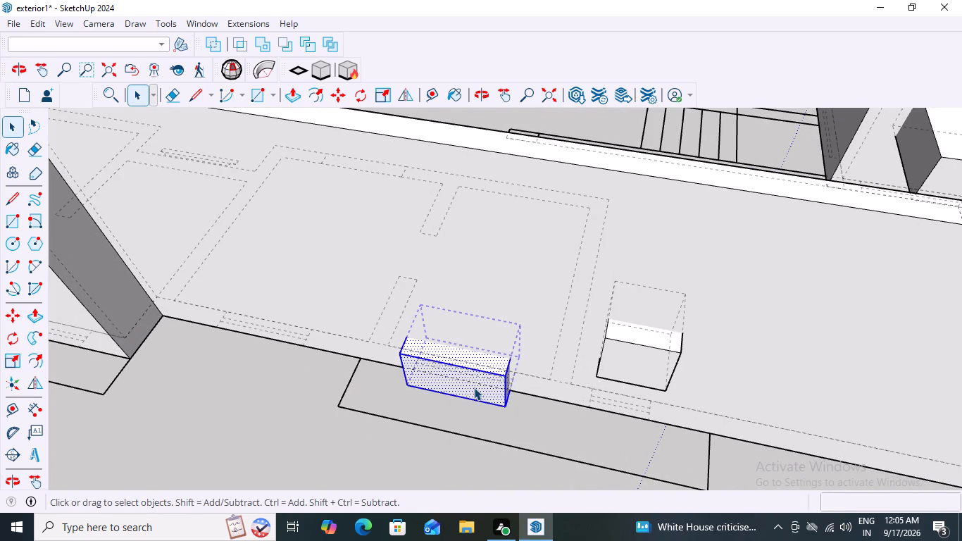
right_click(474, 387)
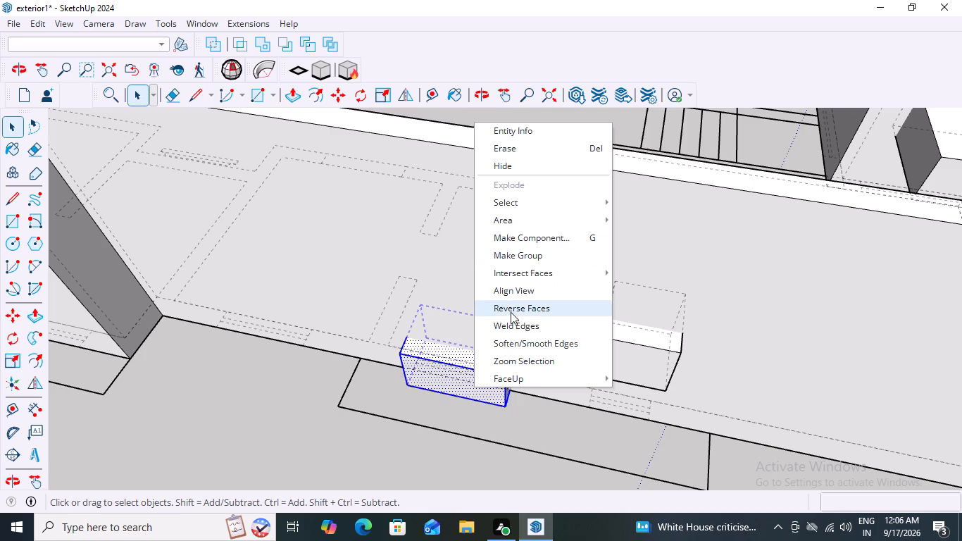
click(521, 254)
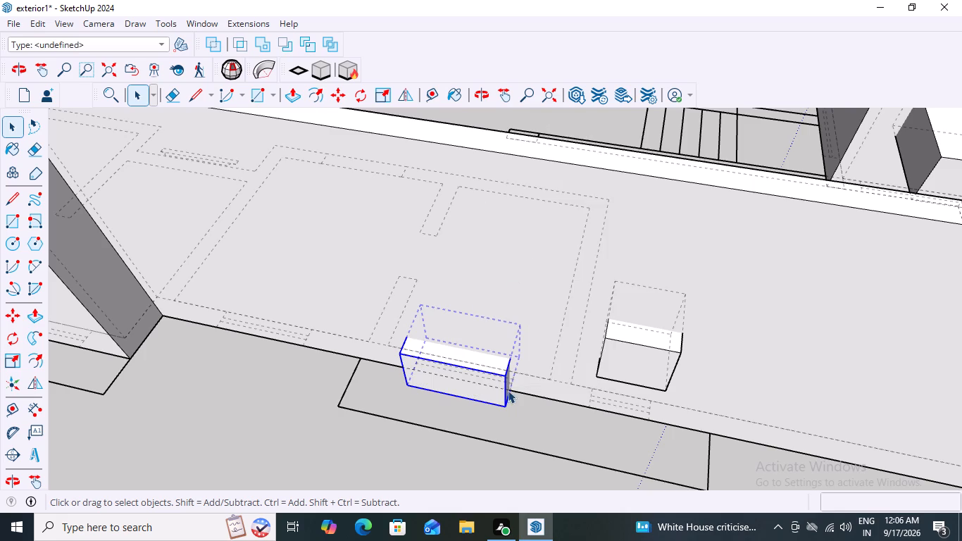
Move the grouped wider window block straight up 3' along the blue axis.
middle_drag(518, 434, 516, 371)
scroll(516, 411, up, 3)
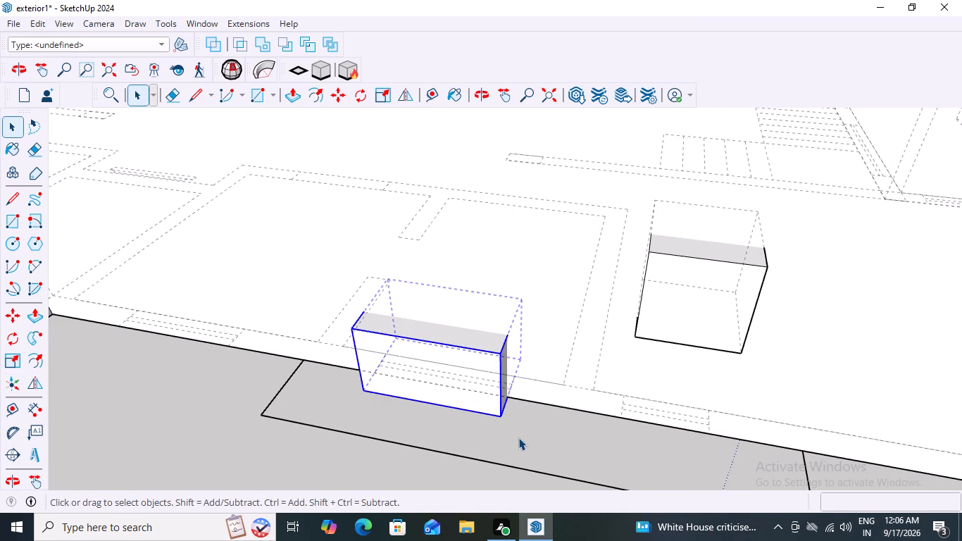
key(m)
click(499, 416)
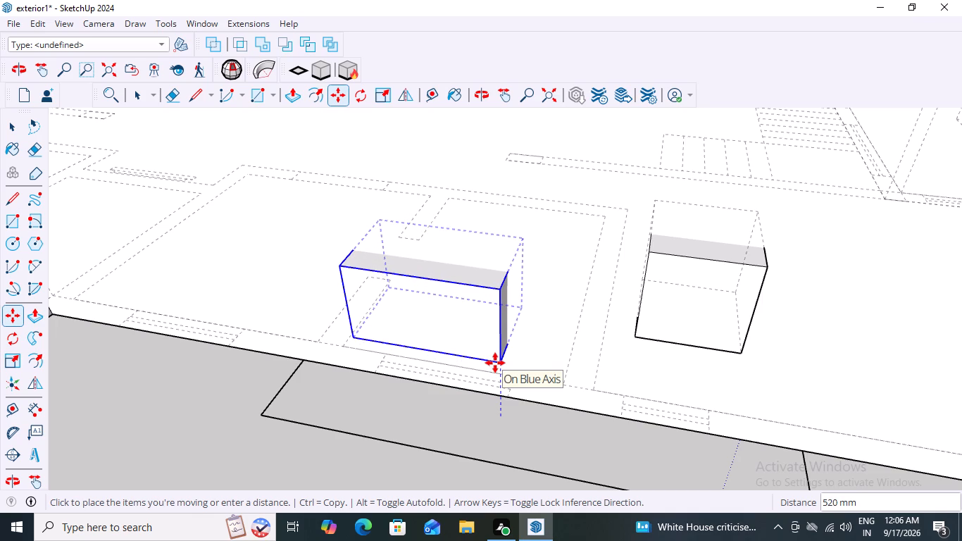
text(3')
key(Return)
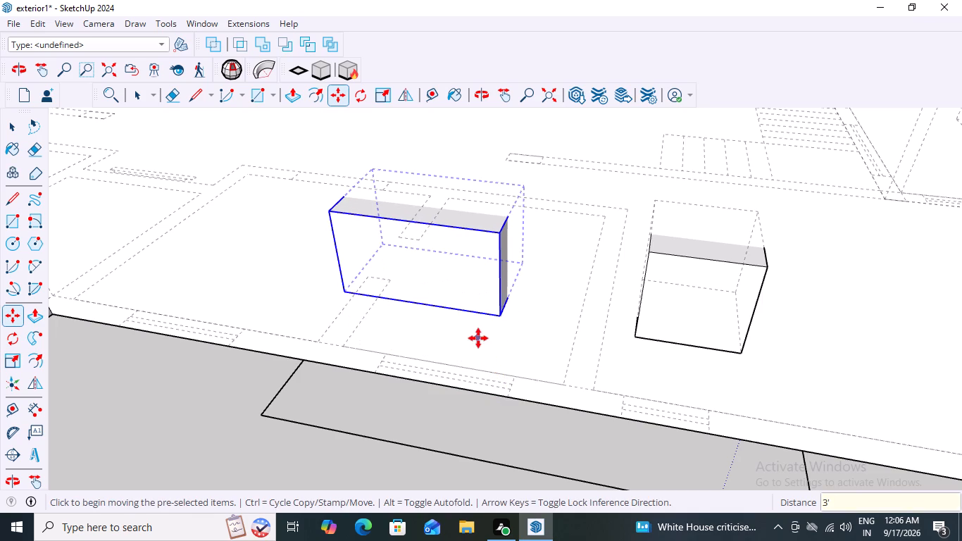
key(space)
click(244, 418)
Turn off the display of dashed back edges.
key(k)
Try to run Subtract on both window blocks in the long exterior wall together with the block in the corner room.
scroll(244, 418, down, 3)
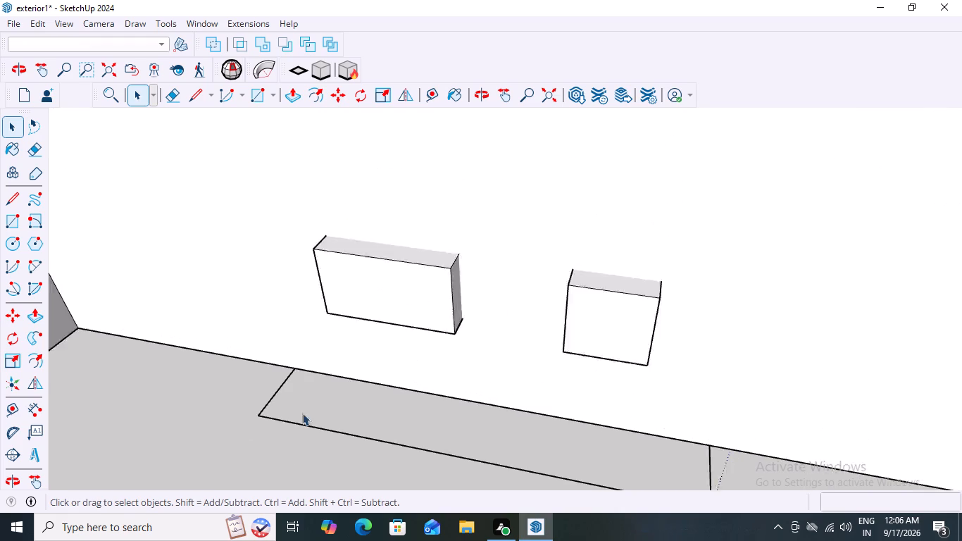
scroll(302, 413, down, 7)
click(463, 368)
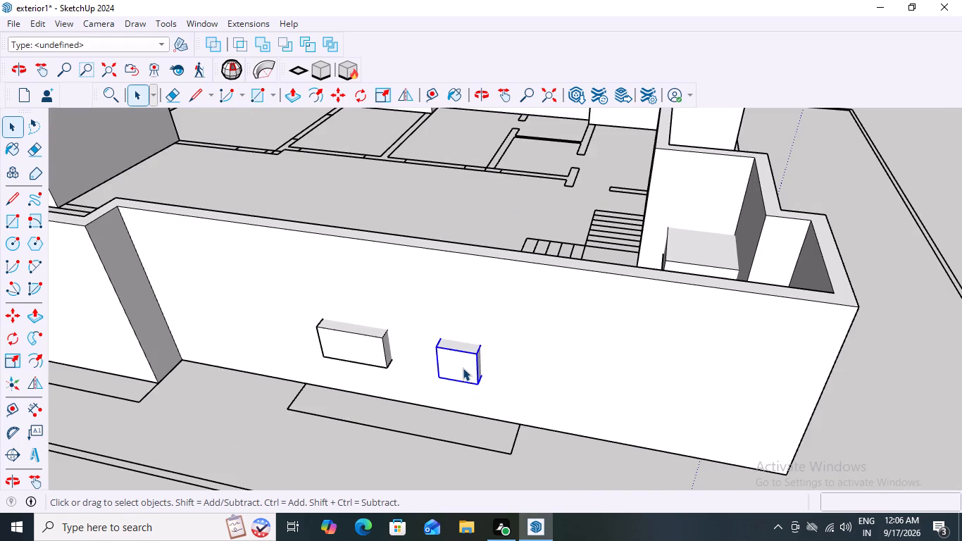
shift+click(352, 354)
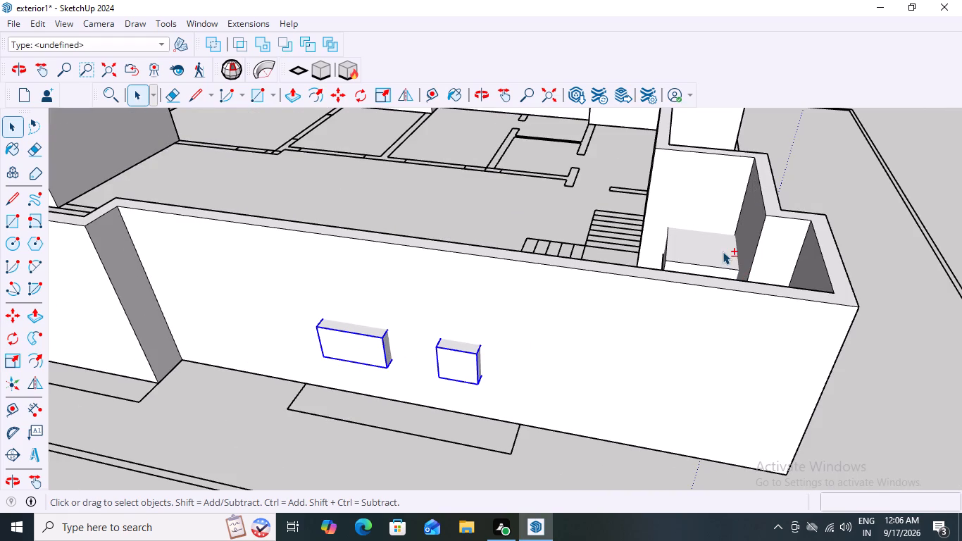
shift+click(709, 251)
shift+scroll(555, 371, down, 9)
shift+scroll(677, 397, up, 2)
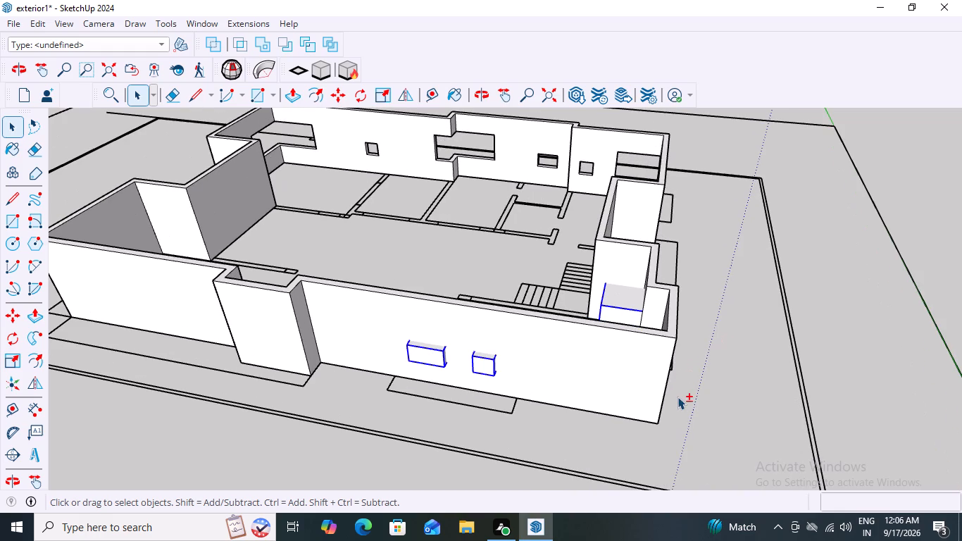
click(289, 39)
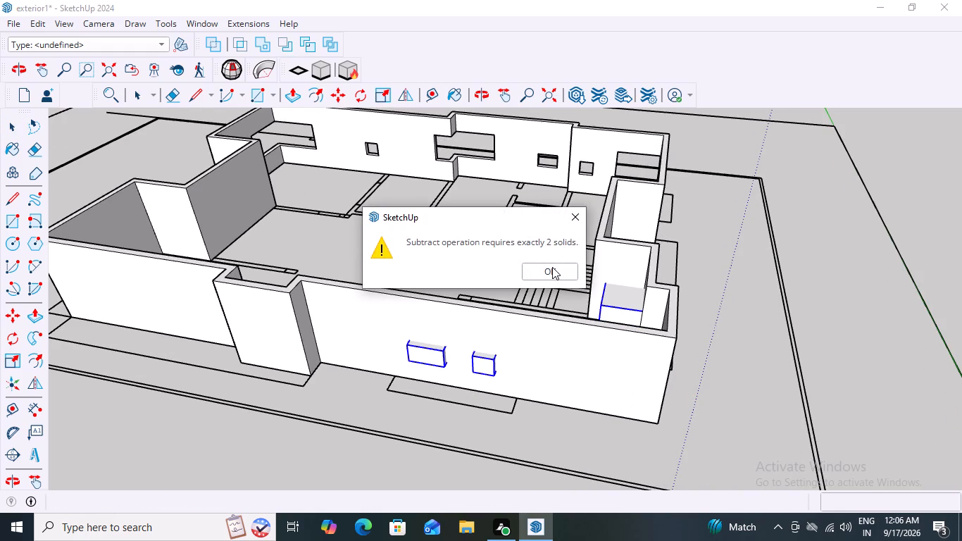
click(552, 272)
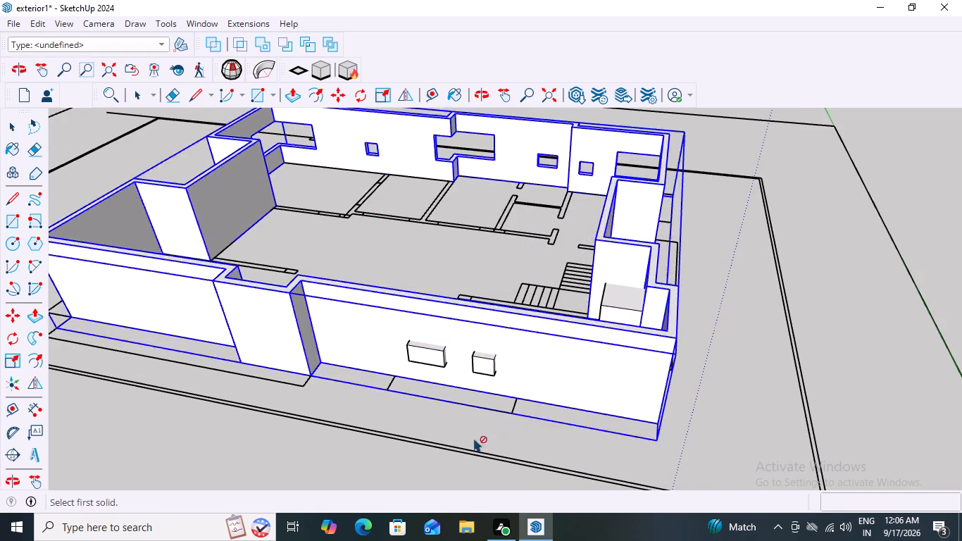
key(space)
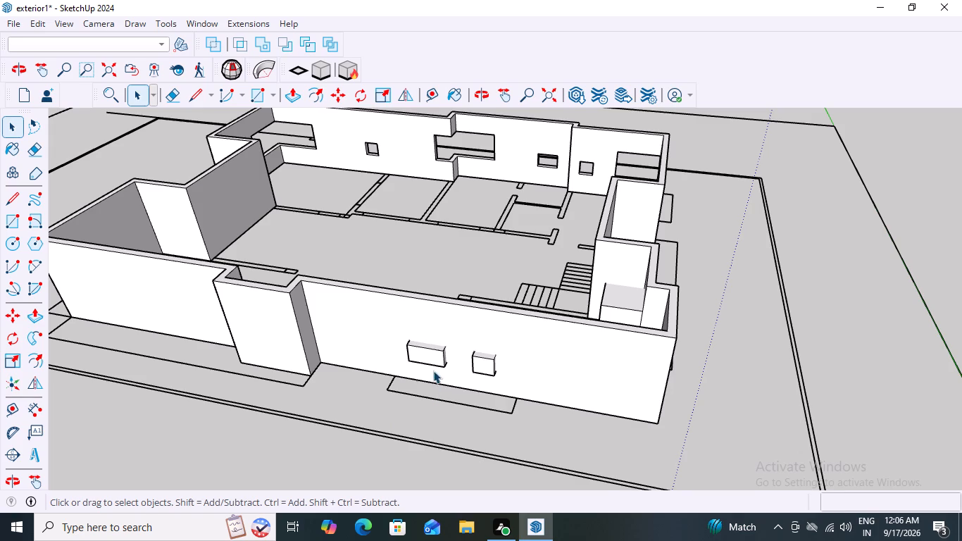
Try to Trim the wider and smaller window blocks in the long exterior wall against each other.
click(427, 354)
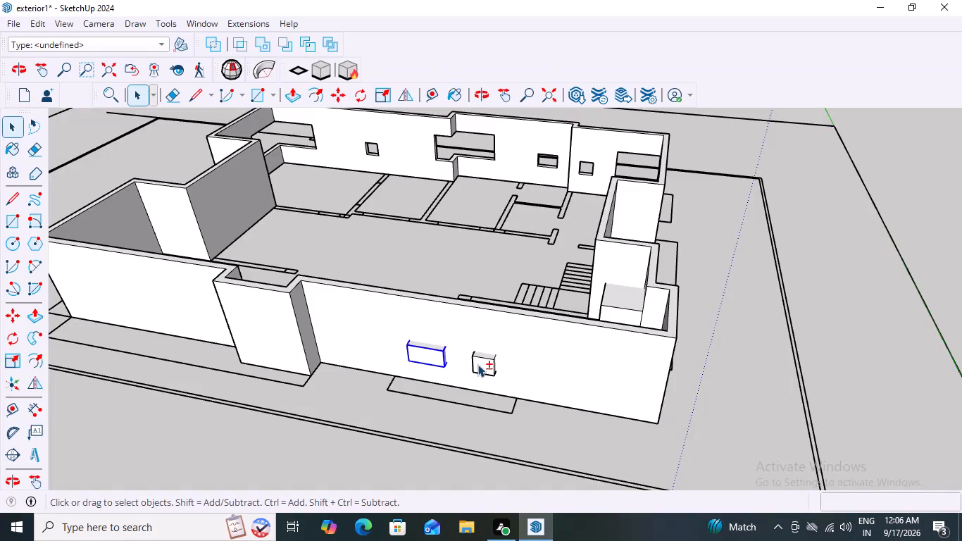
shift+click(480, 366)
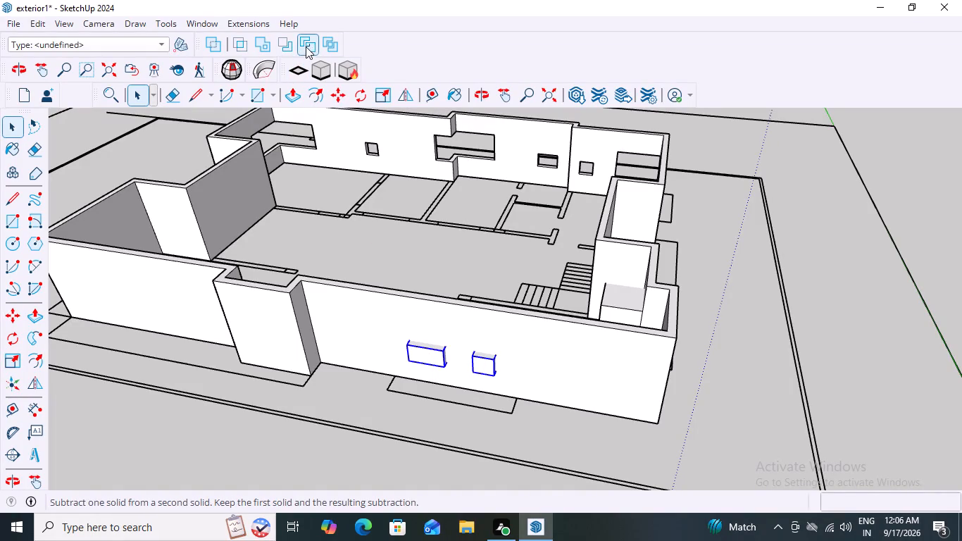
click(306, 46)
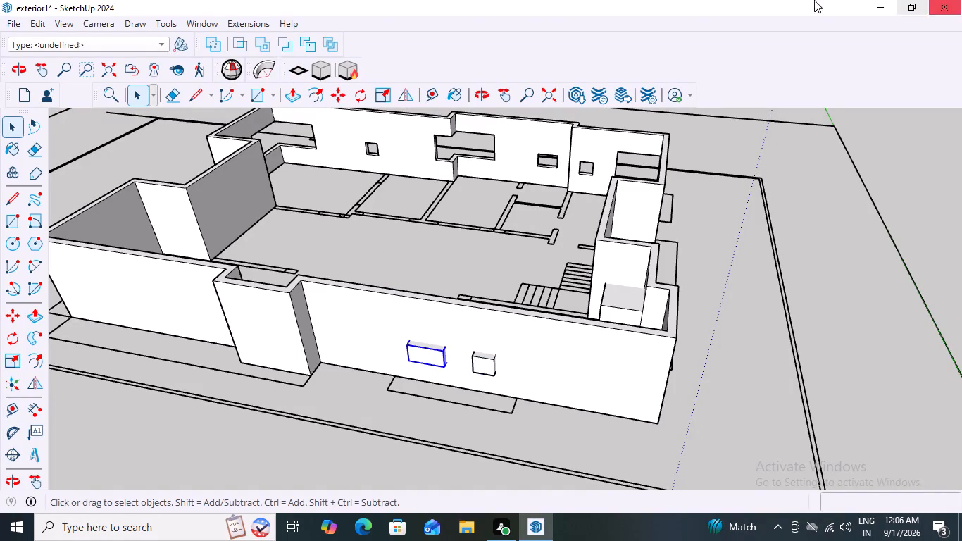
Subtract the wider window block from the exterior wall group to cut its window opening.
click(287, 46)
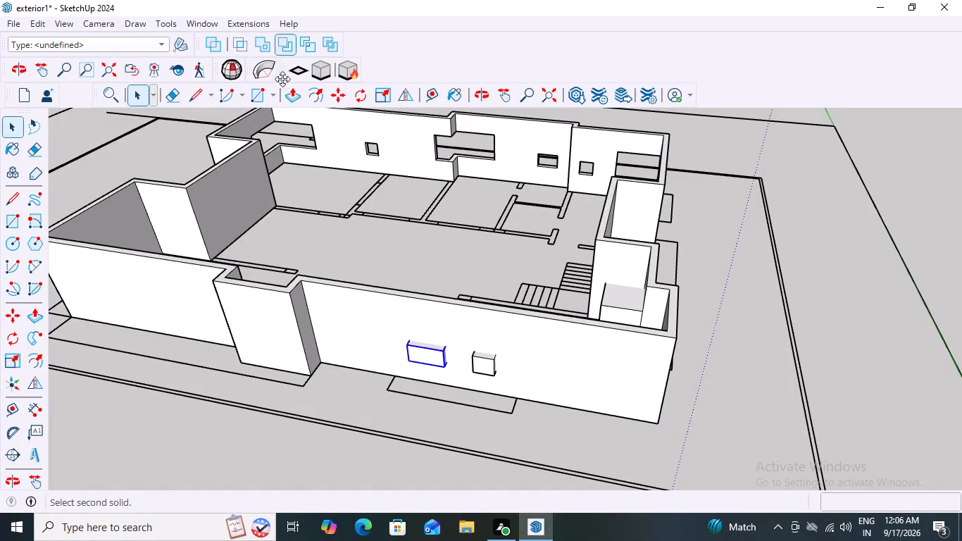
click(354, 337)
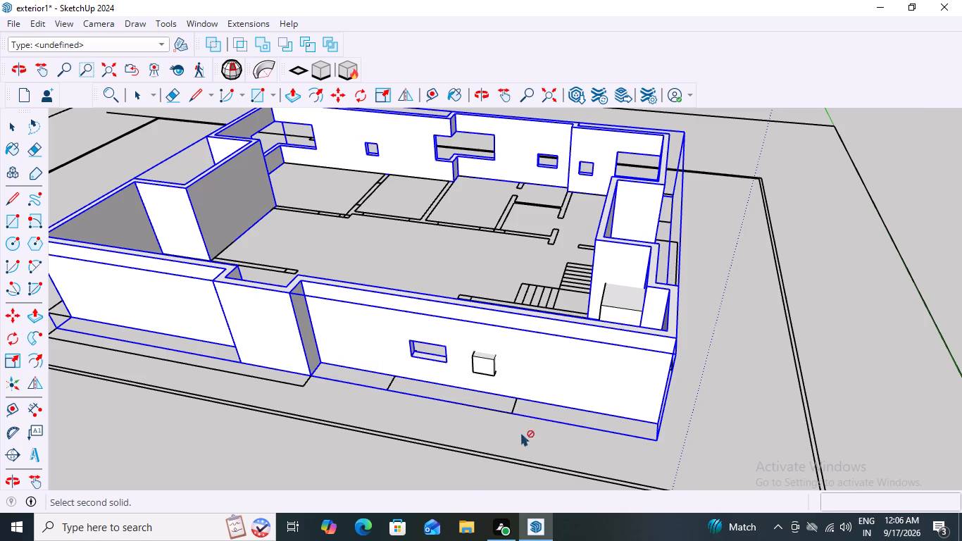
scroll(394, 378, up, 4)
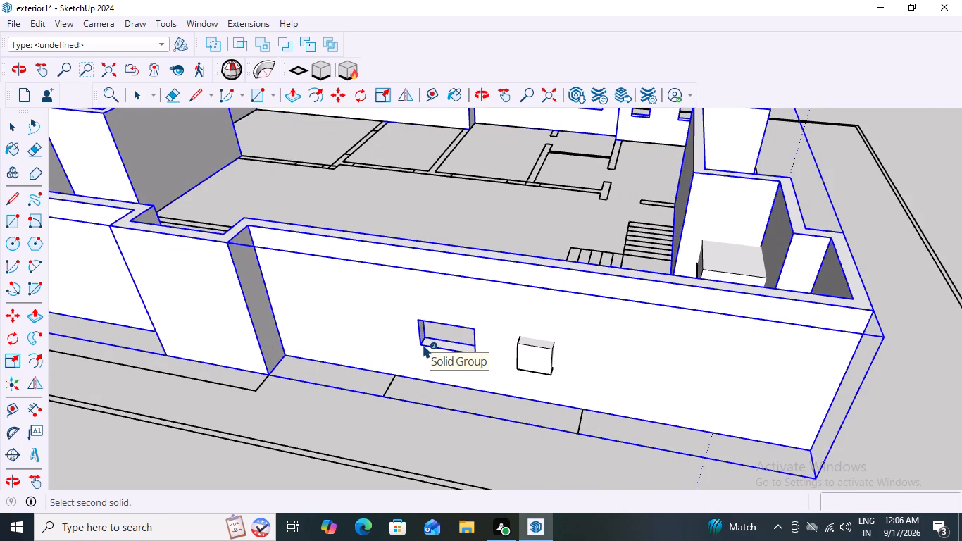
scroll(470, 416, down, 4)
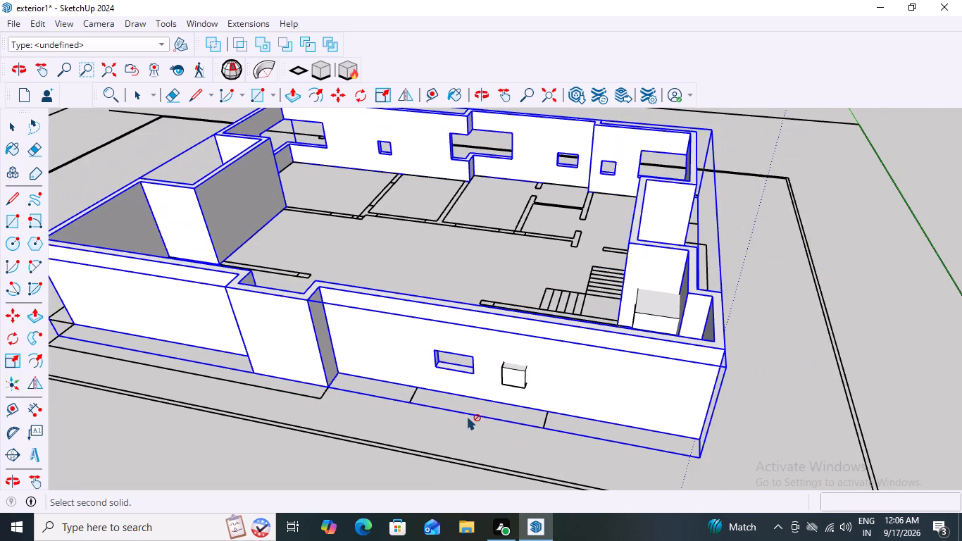
scroll(510, 386, up, 3)
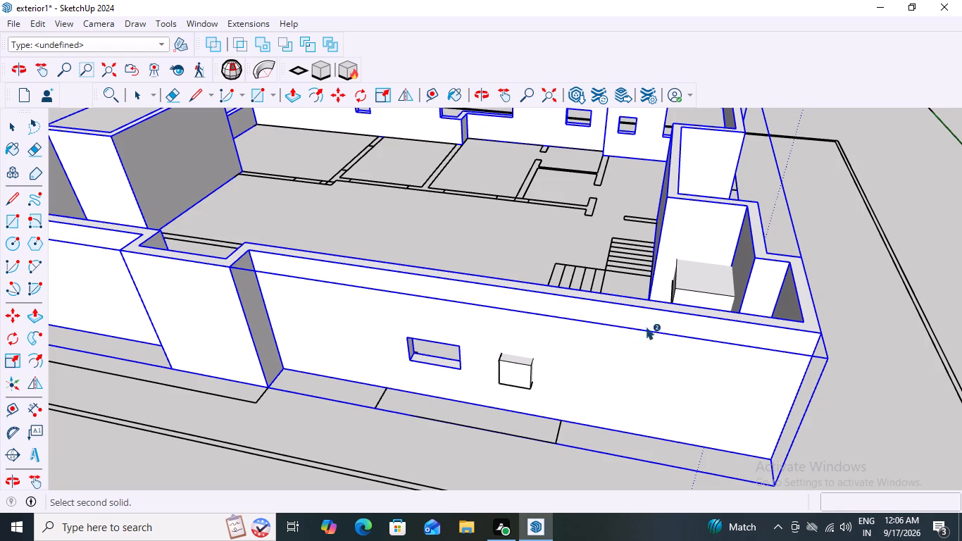
key(space)
click(904, 237)
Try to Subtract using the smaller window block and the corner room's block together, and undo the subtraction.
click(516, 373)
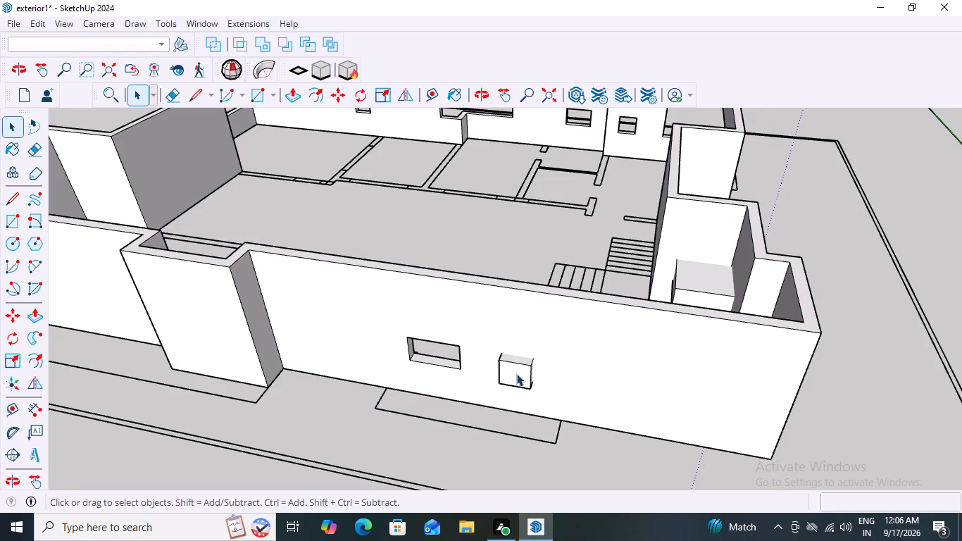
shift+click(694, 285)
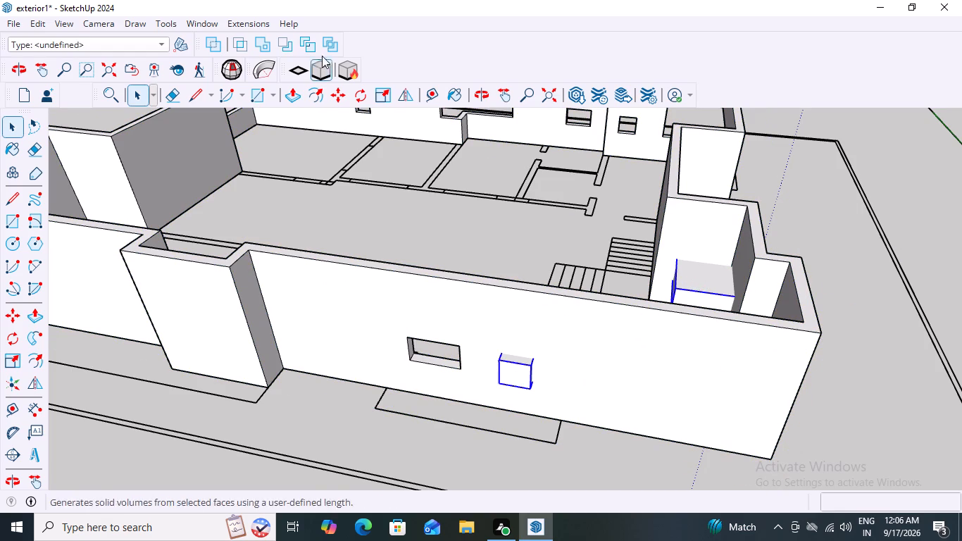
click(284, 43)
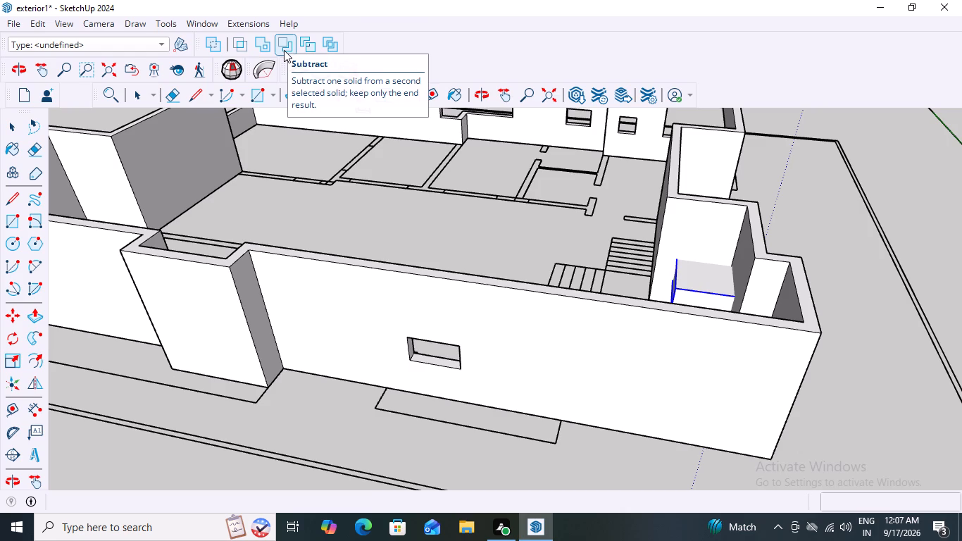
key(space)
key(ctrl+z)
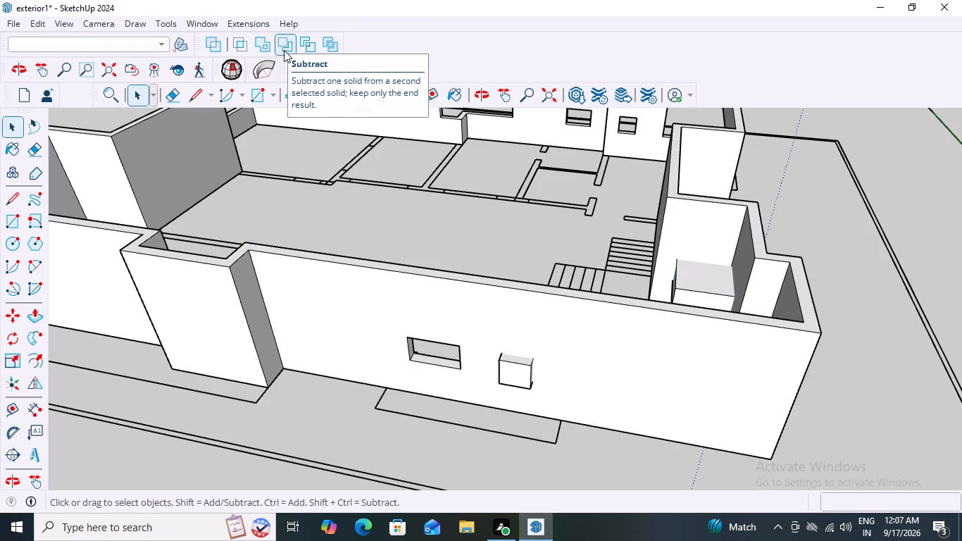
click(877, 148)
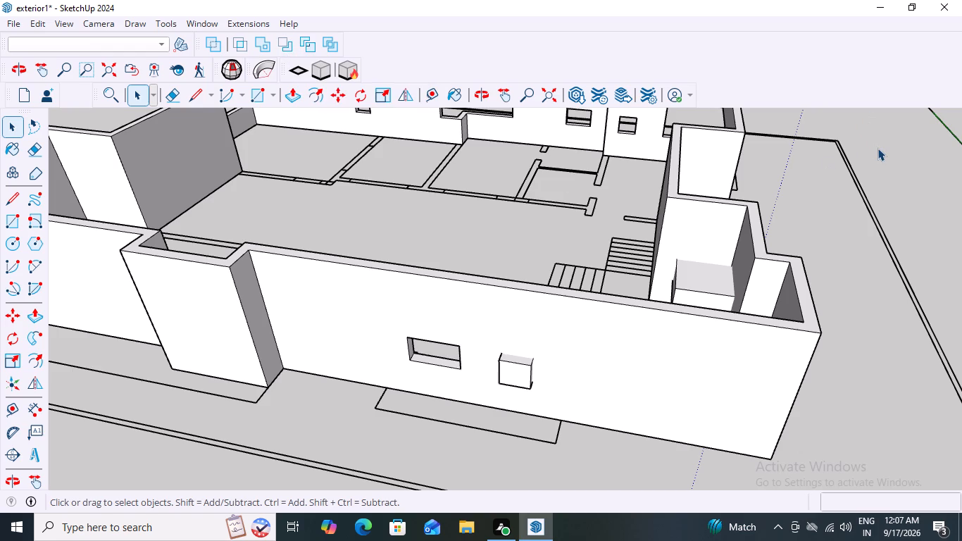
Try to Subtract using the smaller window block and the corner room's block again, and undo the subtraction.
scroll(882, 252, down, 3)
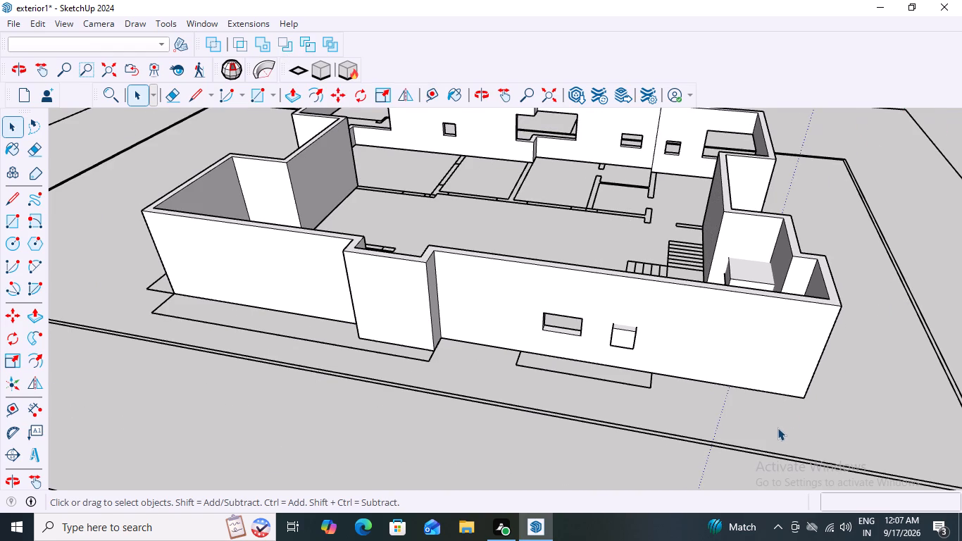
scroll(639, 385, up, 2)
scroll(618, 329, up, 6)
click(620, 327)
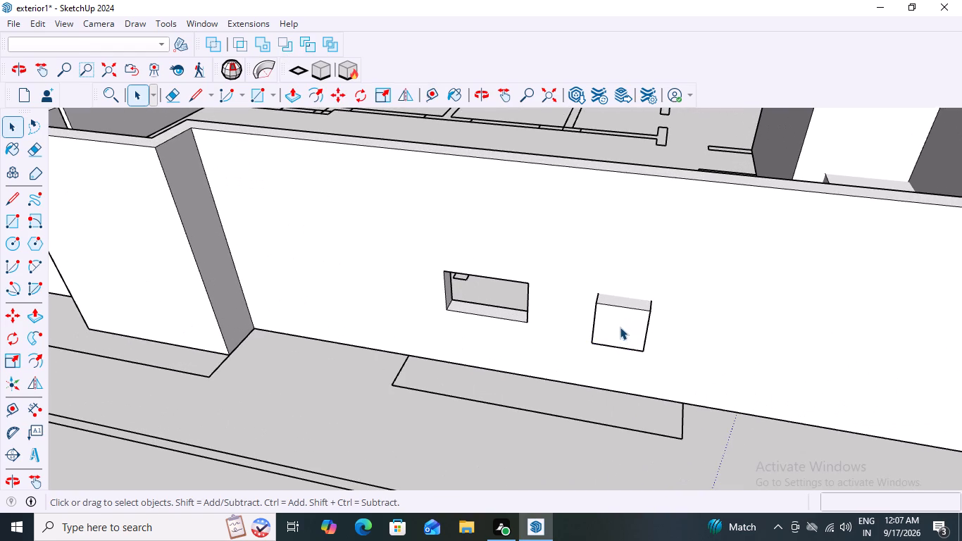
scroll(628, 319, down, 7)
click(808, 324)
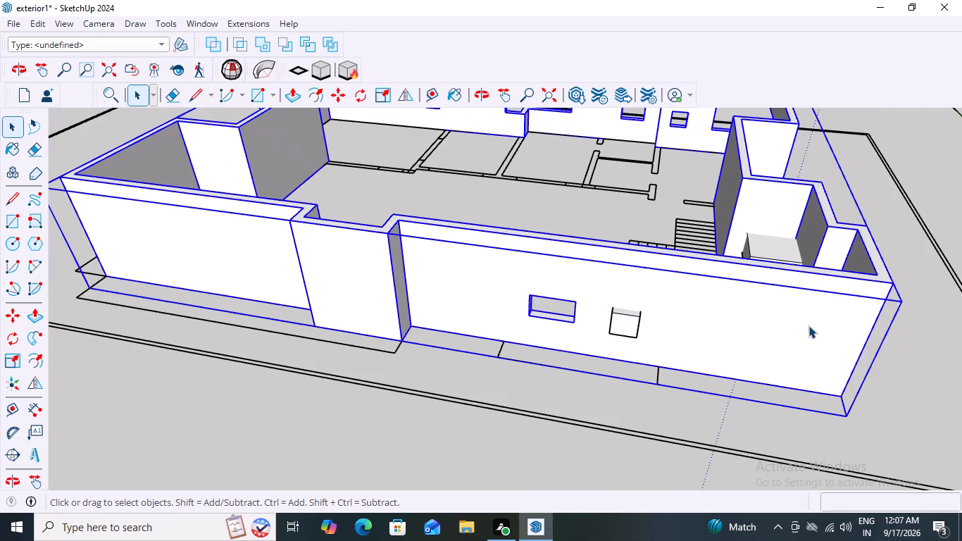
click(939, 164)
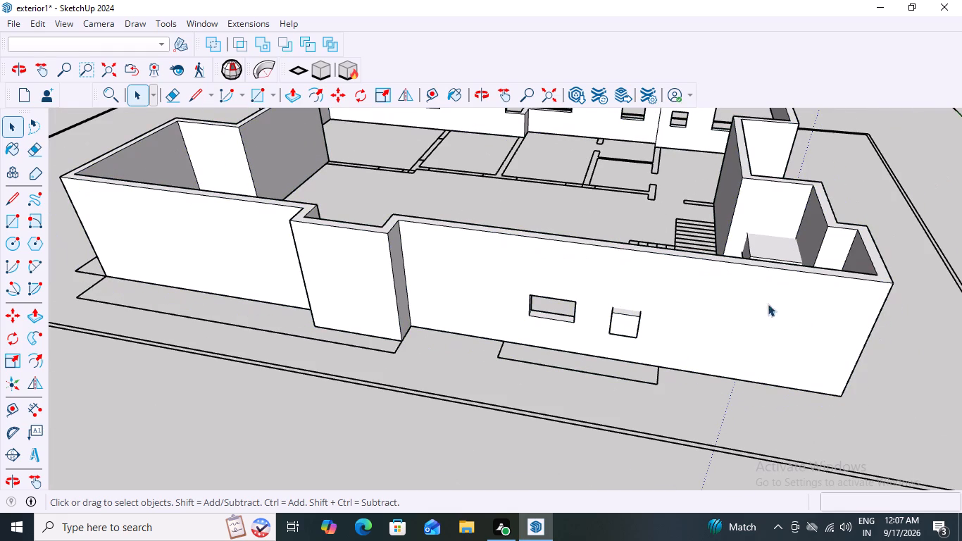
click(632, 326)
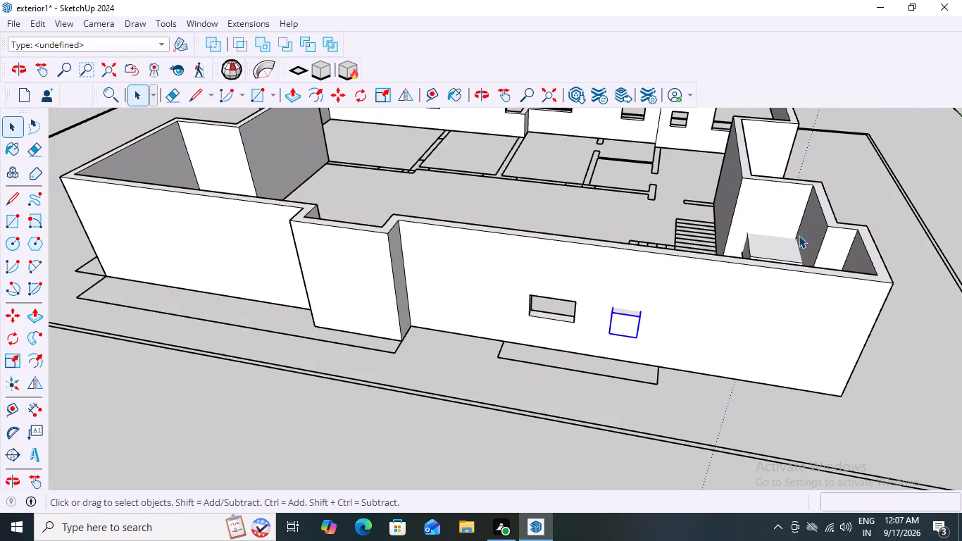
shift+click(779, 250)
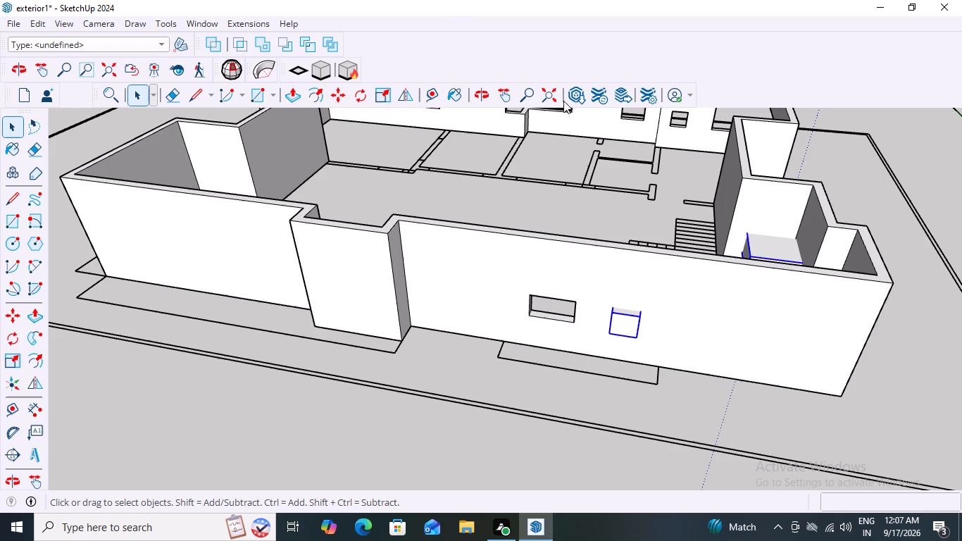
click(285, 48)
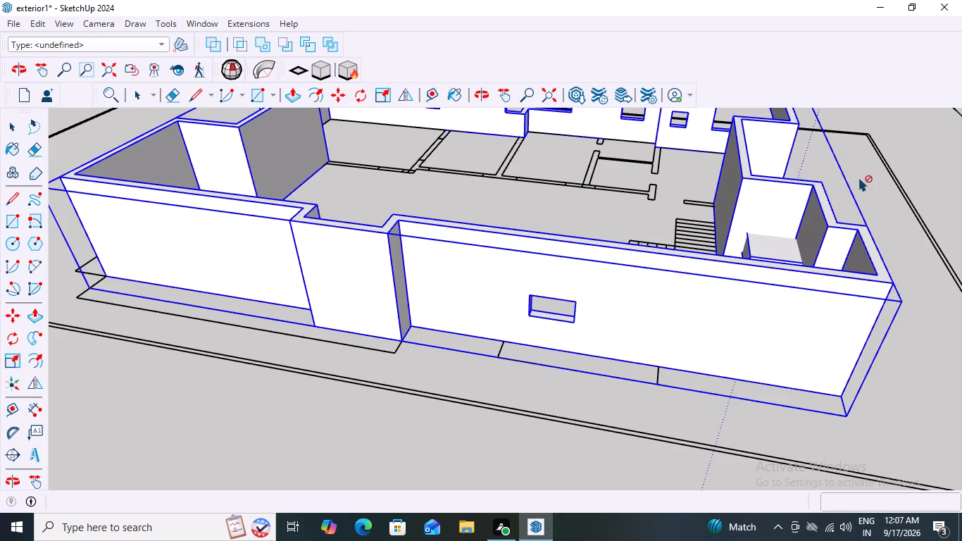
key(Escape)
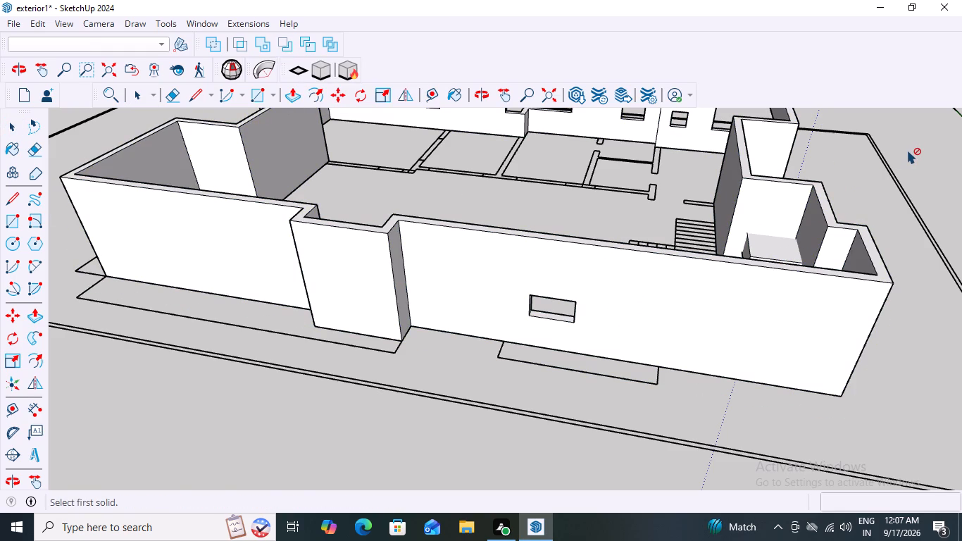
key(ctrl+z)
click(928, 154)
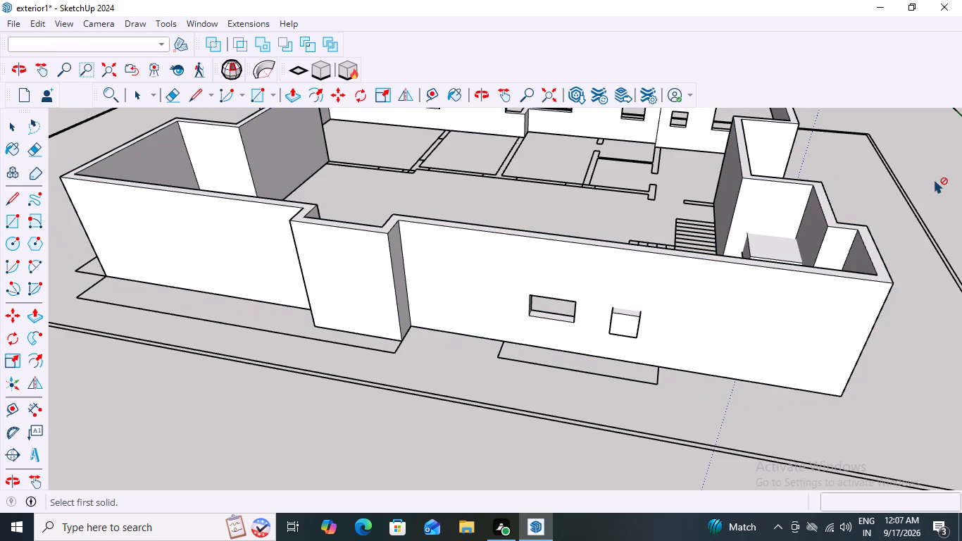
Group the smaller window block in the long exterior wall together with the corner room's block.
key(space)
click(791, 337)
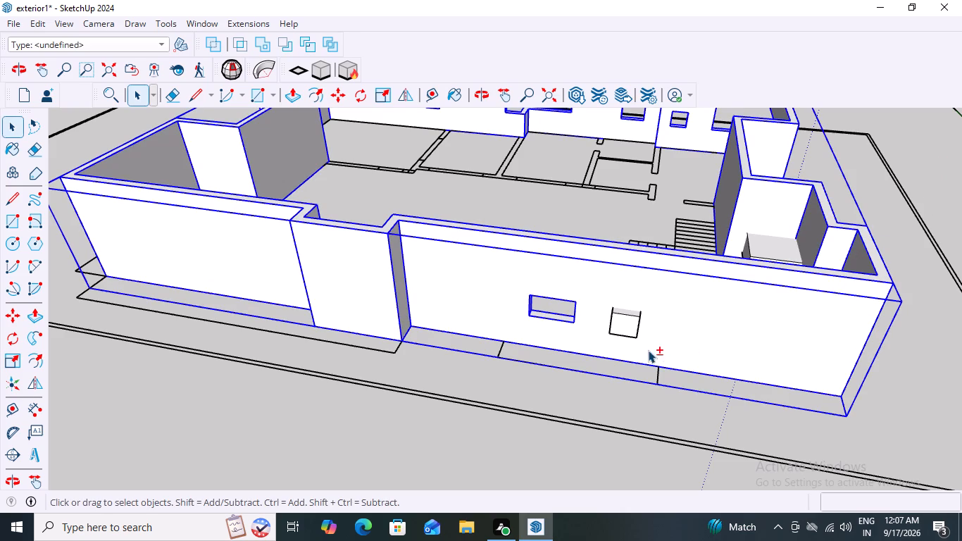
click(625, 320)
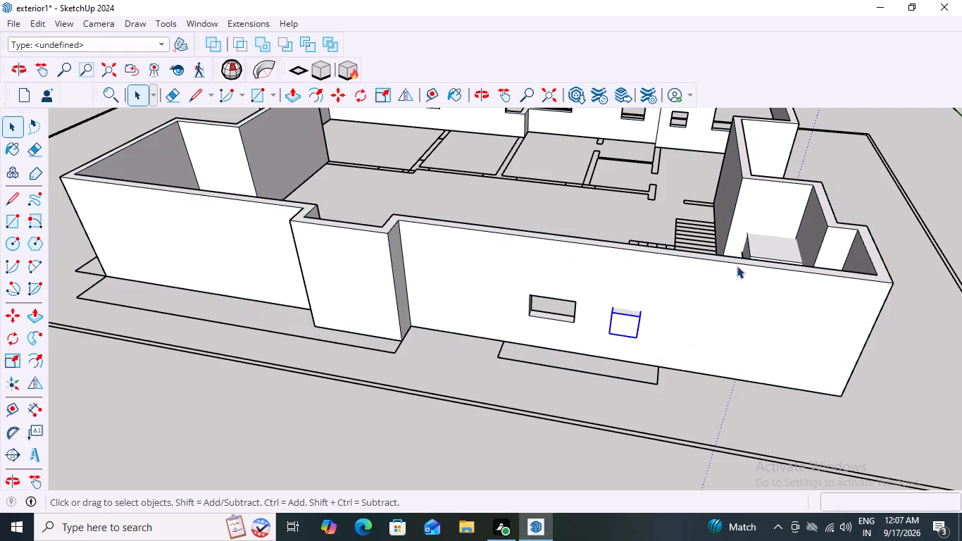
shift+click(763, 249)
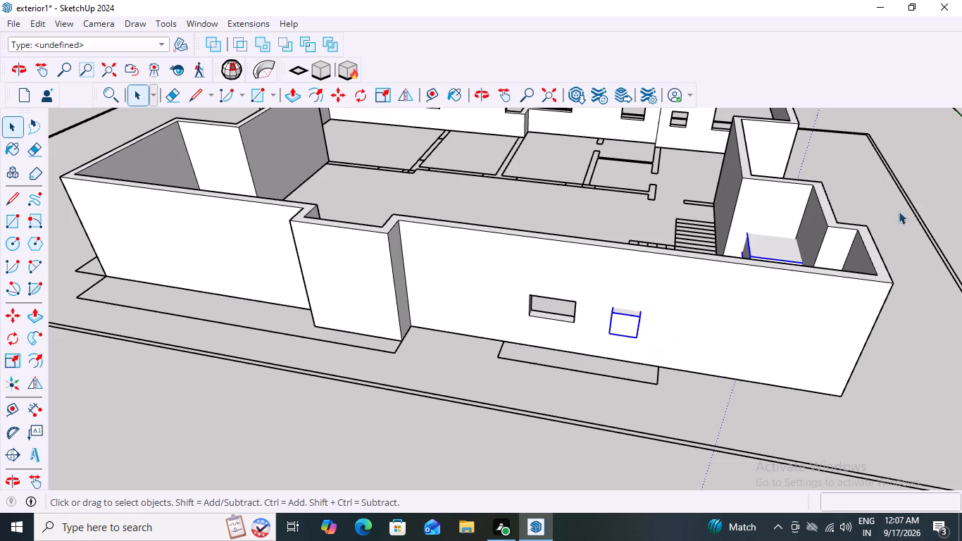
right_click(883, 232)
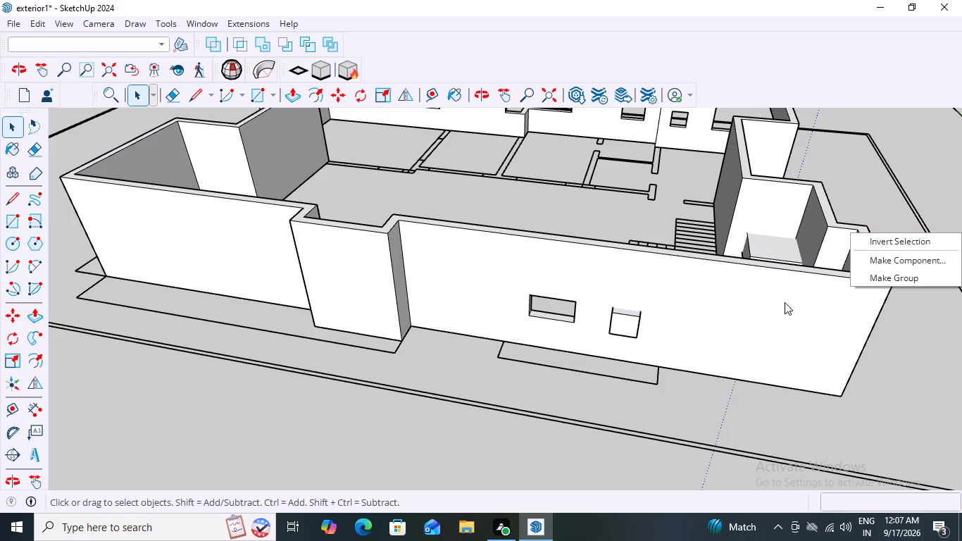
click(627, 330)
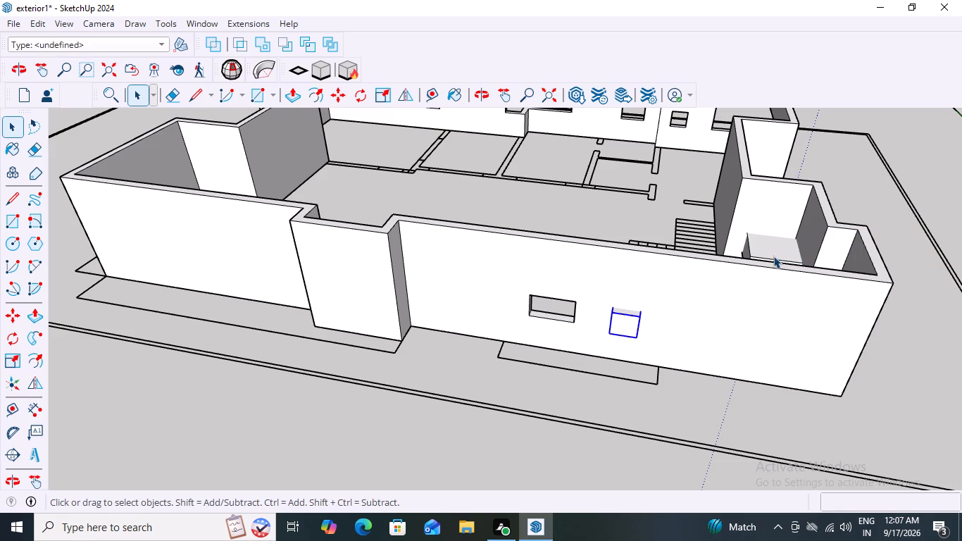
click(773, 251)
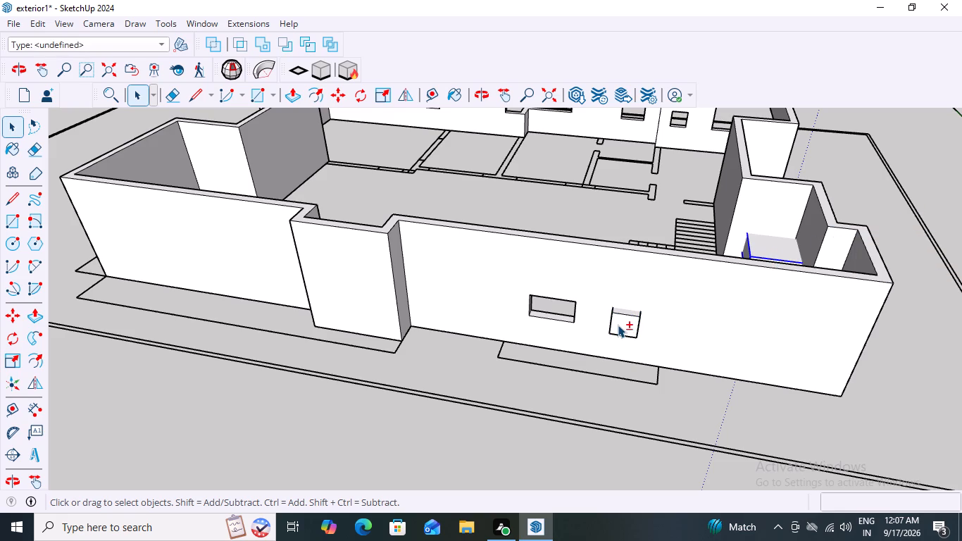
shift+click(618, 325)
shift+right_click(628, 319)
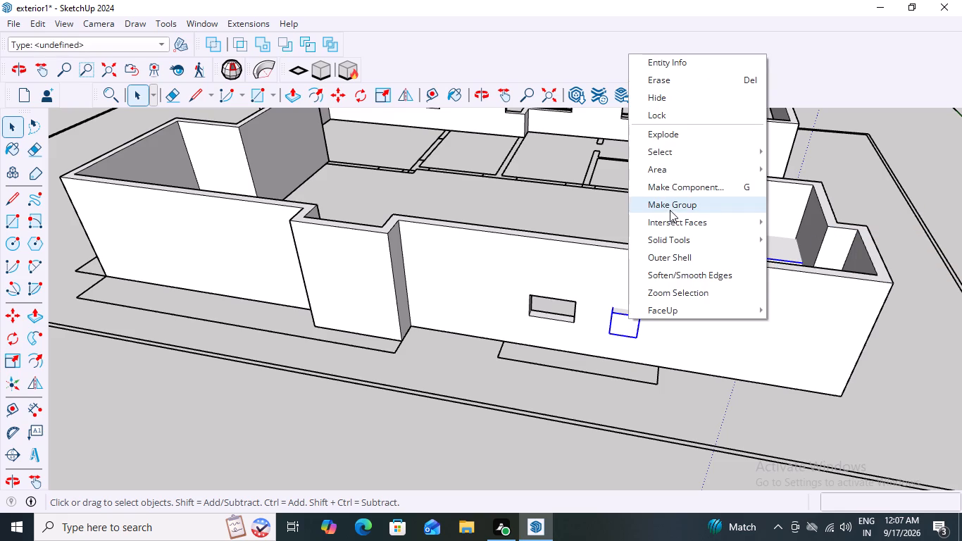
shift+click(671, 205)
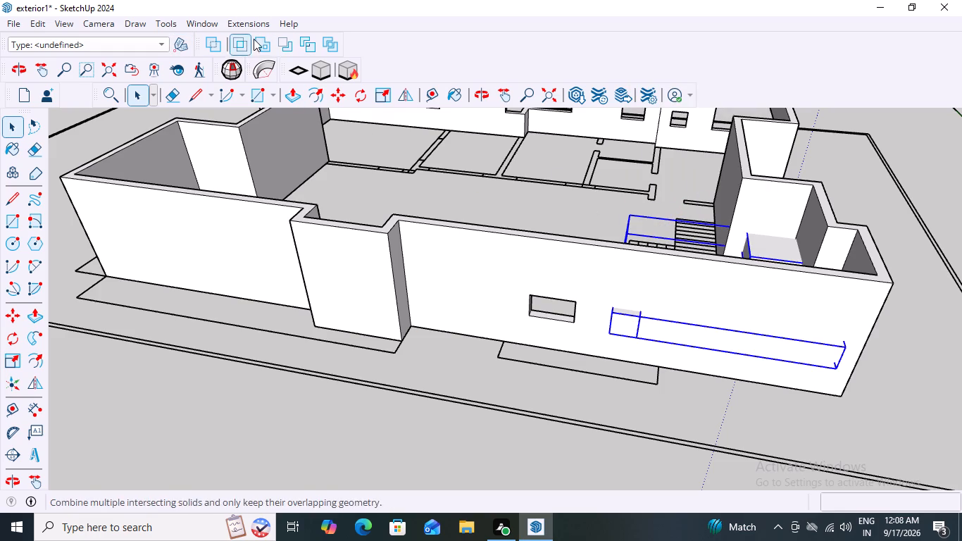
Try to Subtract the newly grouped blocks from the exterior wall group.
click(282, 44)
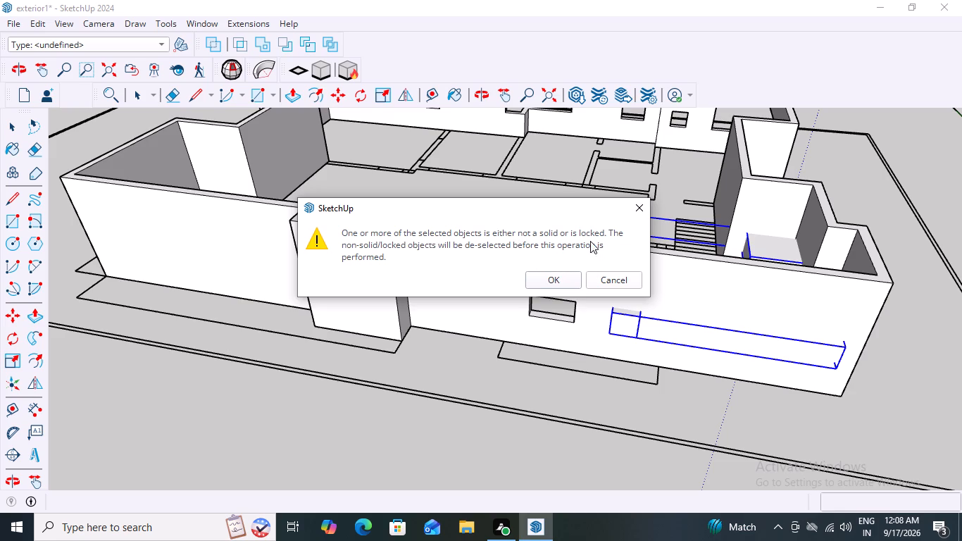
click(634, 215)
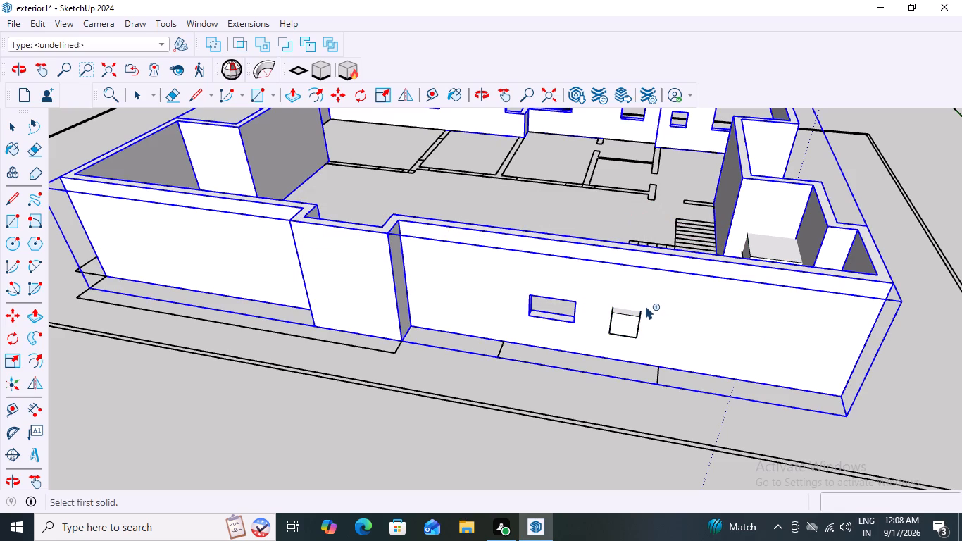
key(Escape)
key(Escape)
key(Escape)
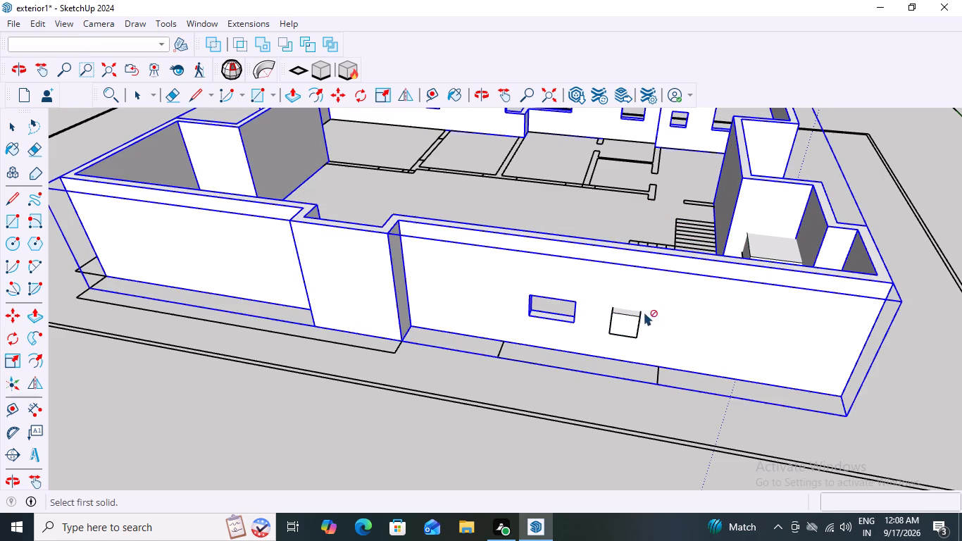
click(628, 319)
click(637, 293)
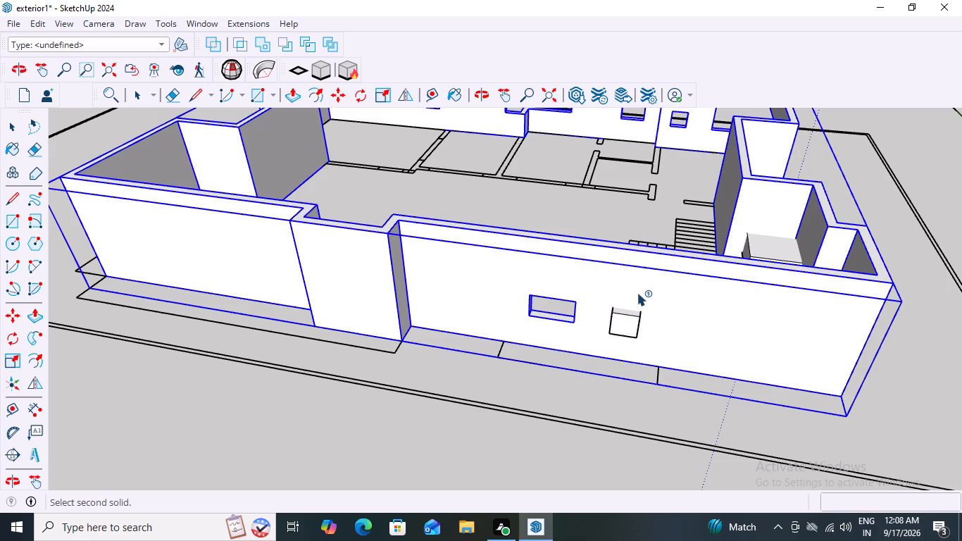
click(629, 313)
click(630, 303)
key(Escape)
Undo the recent edits back to before the wider and smaller window blocks were made in the long exterior wall.
key(ctrl+z)
key(ctrl+z)
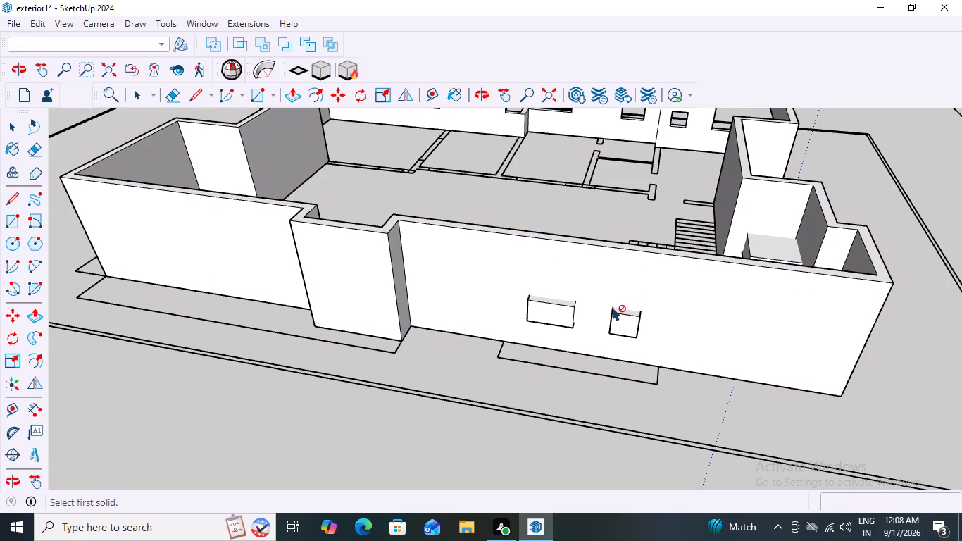
key(ctrl+z)
key(ctrl+z)
key(ctrl+z)
key(ctrl+z)
key(ctrl+z)
key(ctrl+z)
key(ctrl+z)
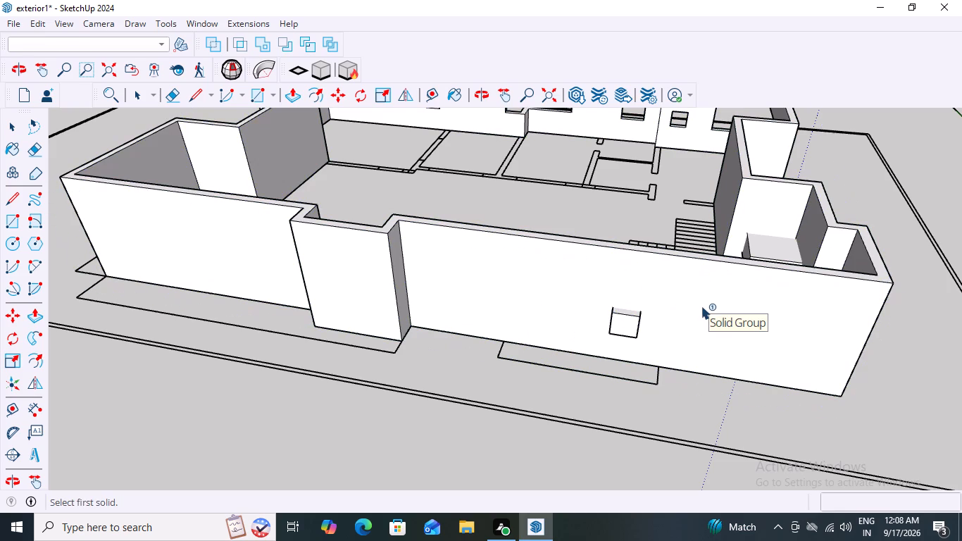
key(ctrl+z)
key(ctrl+z)
key(ctrl+z)
key(ctrl+z)
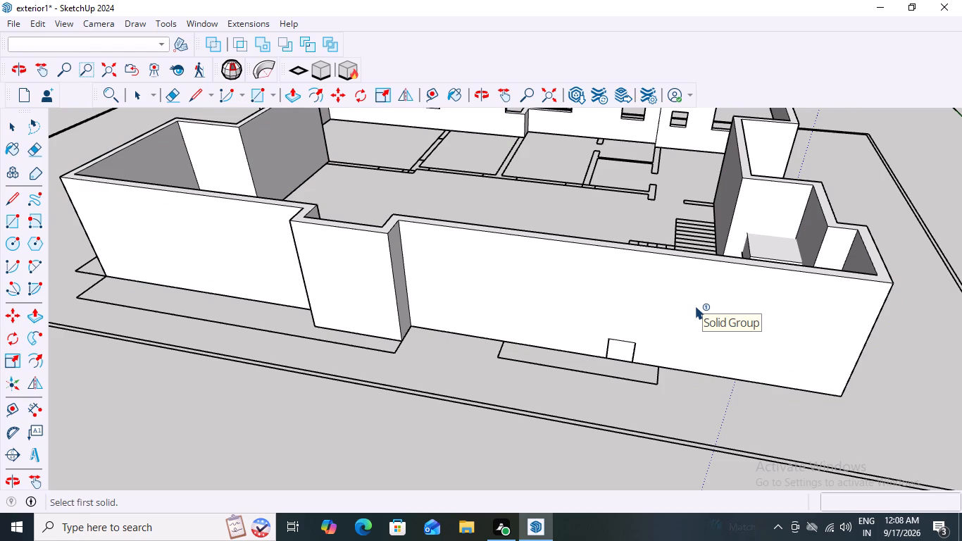
key(ctrl+z)
ctrl+scroll(706, 314, down, 2)
ctrl+scroll(812, 291, down, 2)
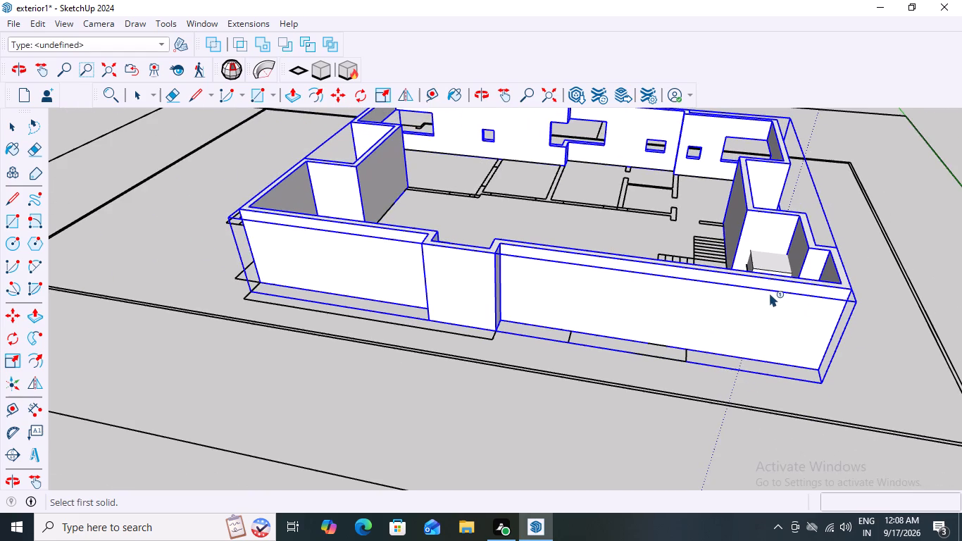
key(ctrl+z)
Turn on the back edges display so hidden plan lines show dashed through the exterior walls.
middle_drag(783, 218, 704, 185)
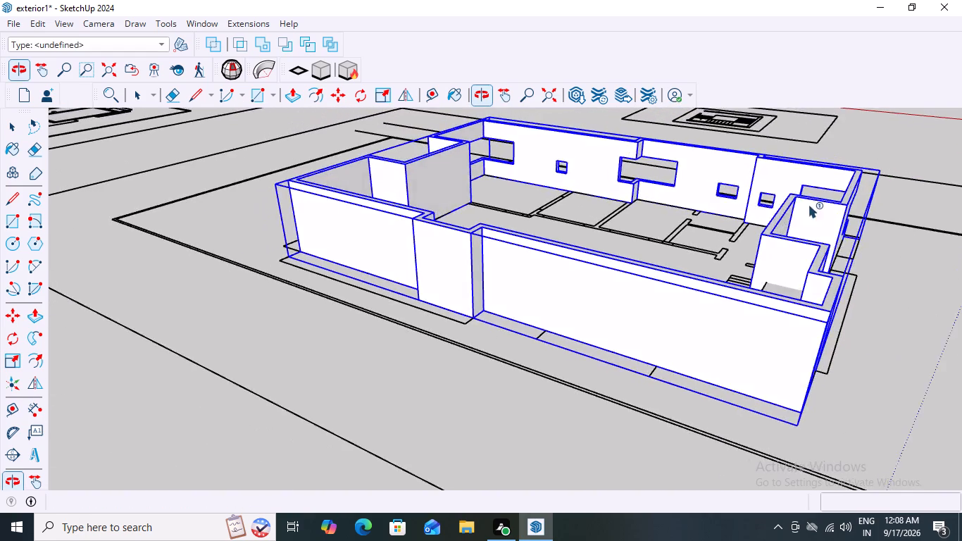
middle_drag(806, 205, 577, 239)
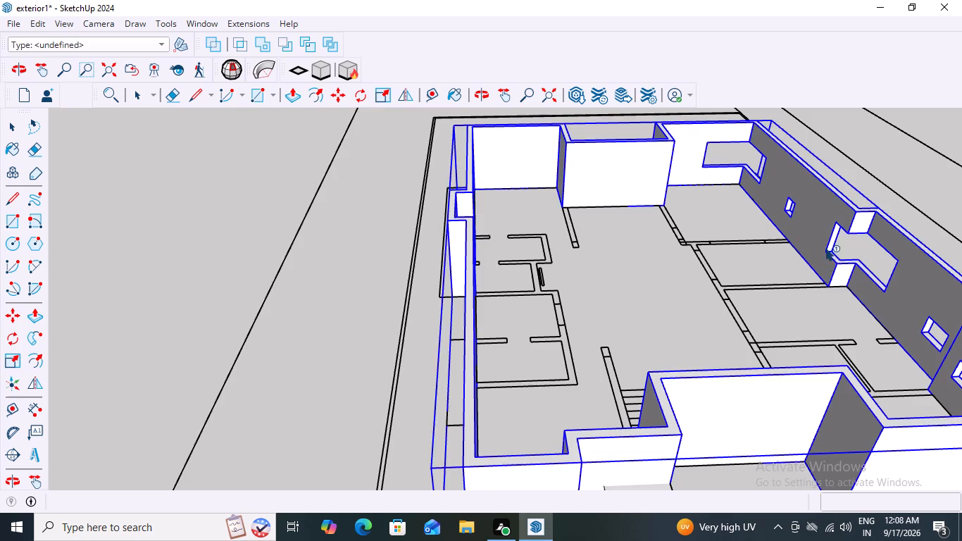
key(space)
click(151, 370)
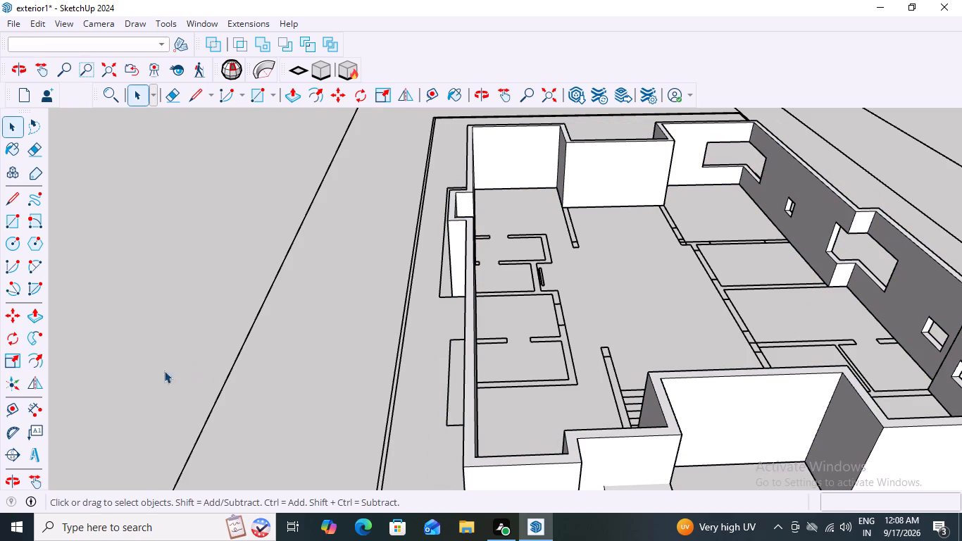
middle_drag(557, 345, 757, 354)
scroll(851, 280, down, 1)
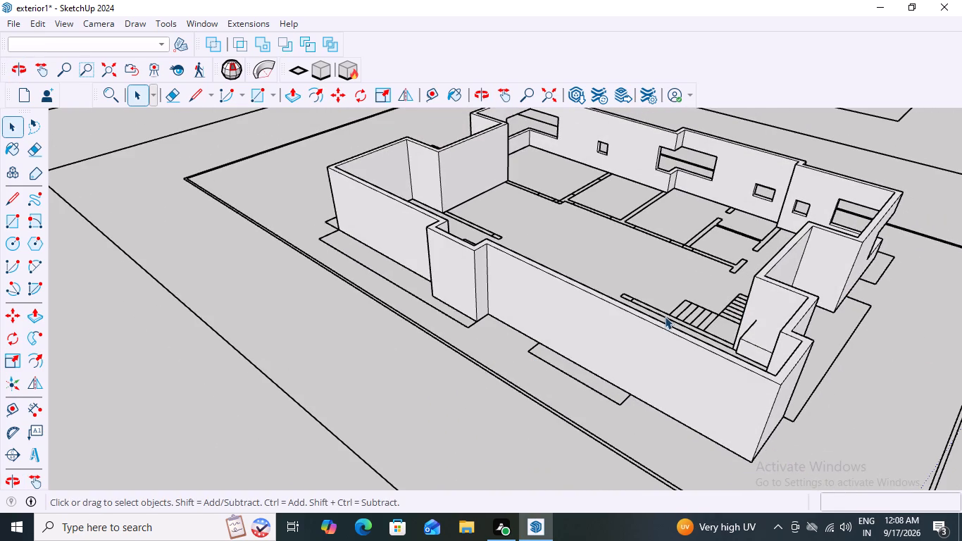
key(k)
key(Return)
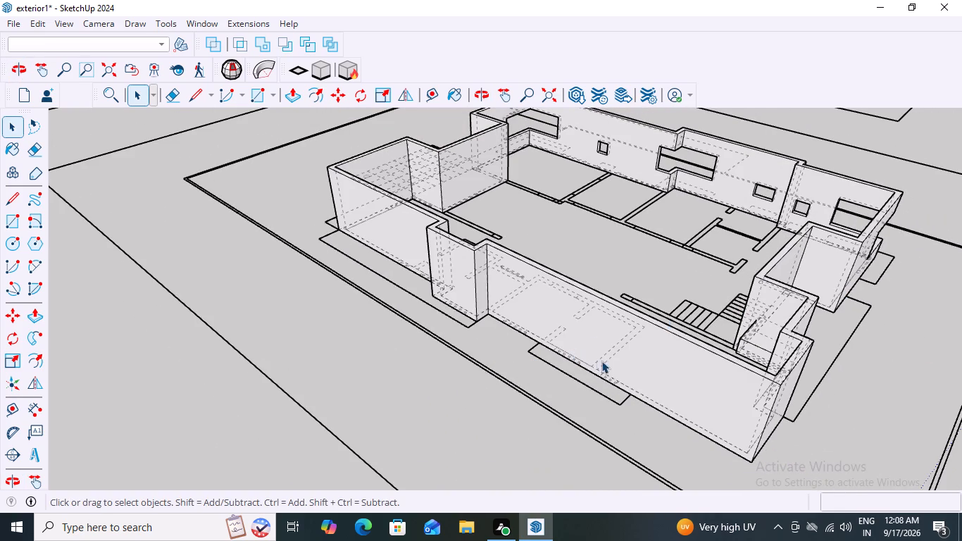
Examine the plan's window lines along the base of the long exterior wall.
scroll(607, 397, up, 11)
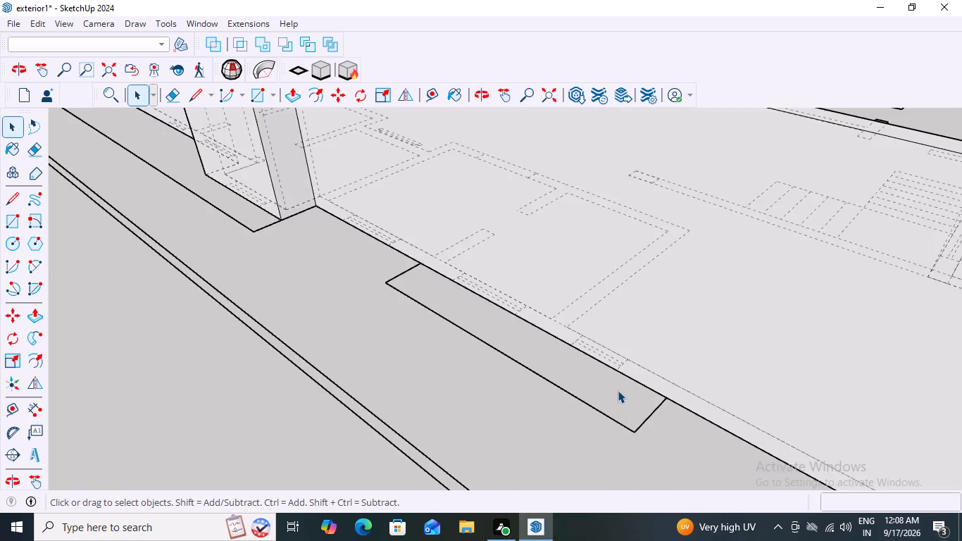
middle_drag(619, 390, 644, 504)
scroll(516, 377, up, 4)
middle_drag(501, 364, 553, 419)
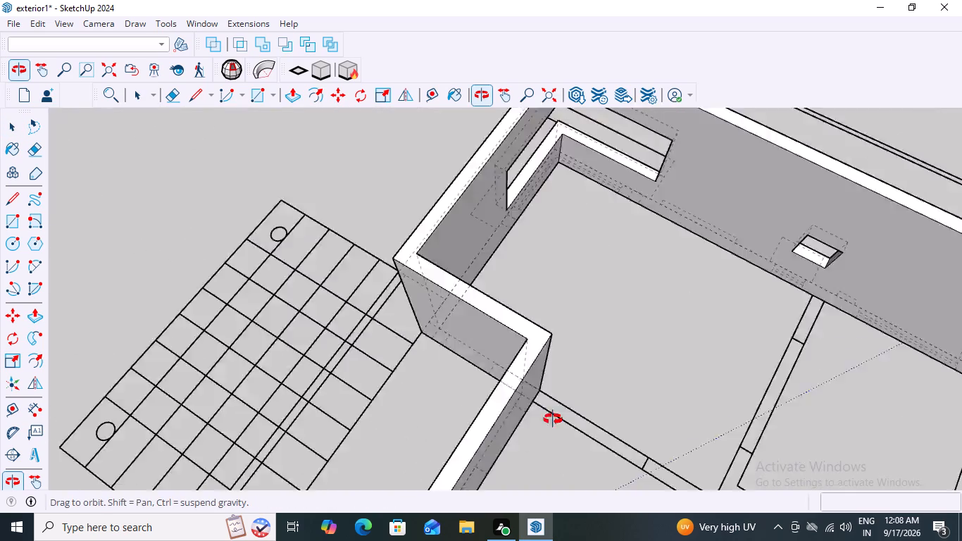
middle_drag(553, 419, 531, 356)
scroll(530, 353, down, 17)
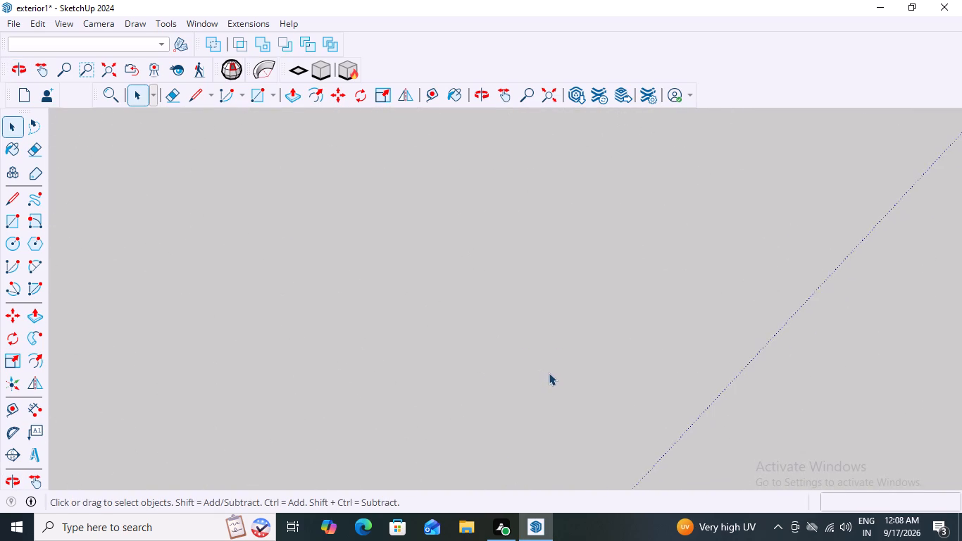
scroll(549, 373, down, 20)
scroll(549, 373, down, 1)
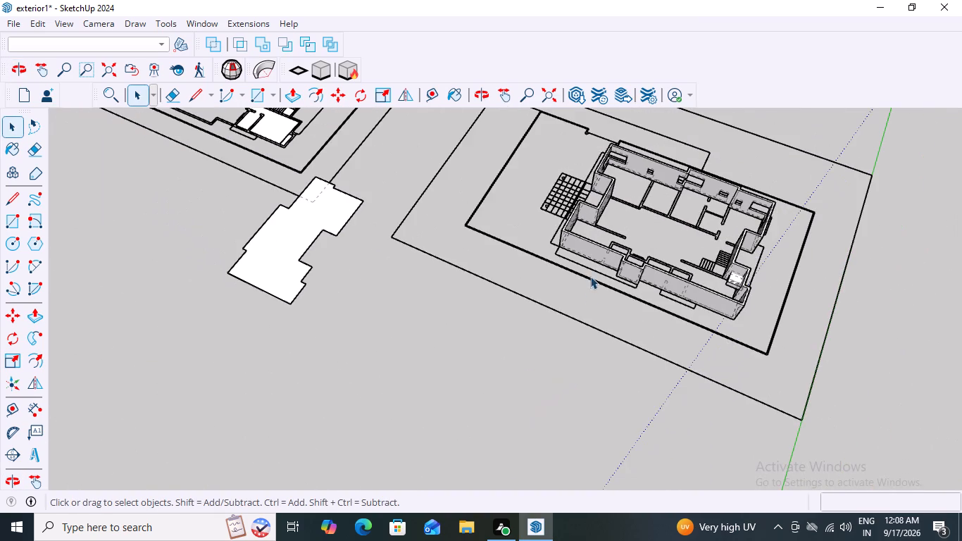
Draw a rectangle about 610 × 229 mm across the wall thickness, over the plan window nearest the long exterior wall's end corner.
scroll(599, 252, up, 10)
scroll(718, 290, up, 1)
scroll(718, 298, down, 3)
scroll(662, 306, down, 10)
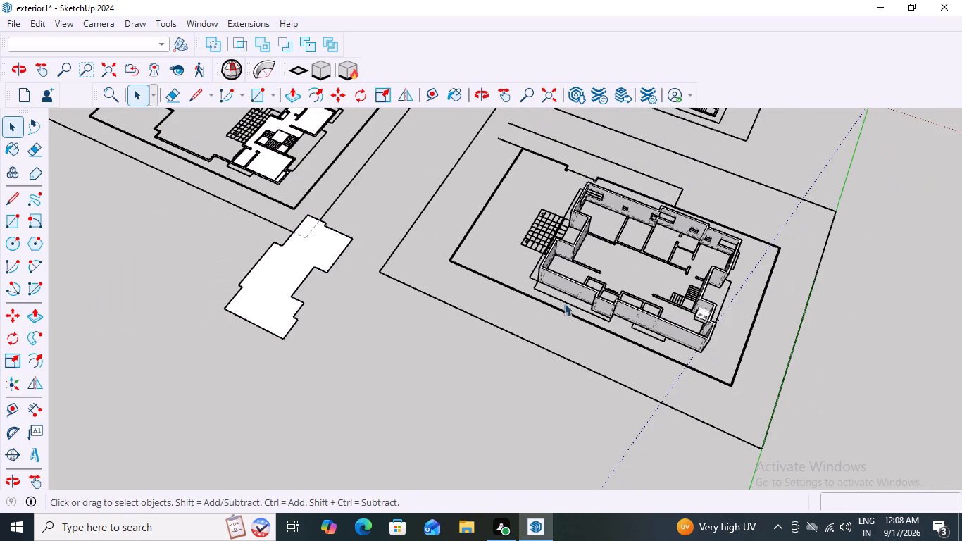
scroll(607, 310, up, 5)
scroll(673, 351, up, 9)
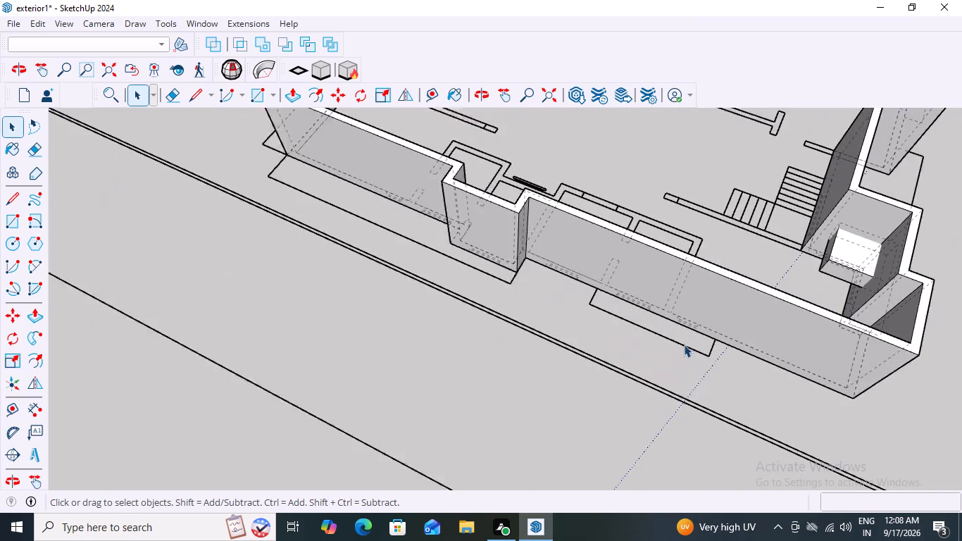
scroll(684, 345, up, 10)
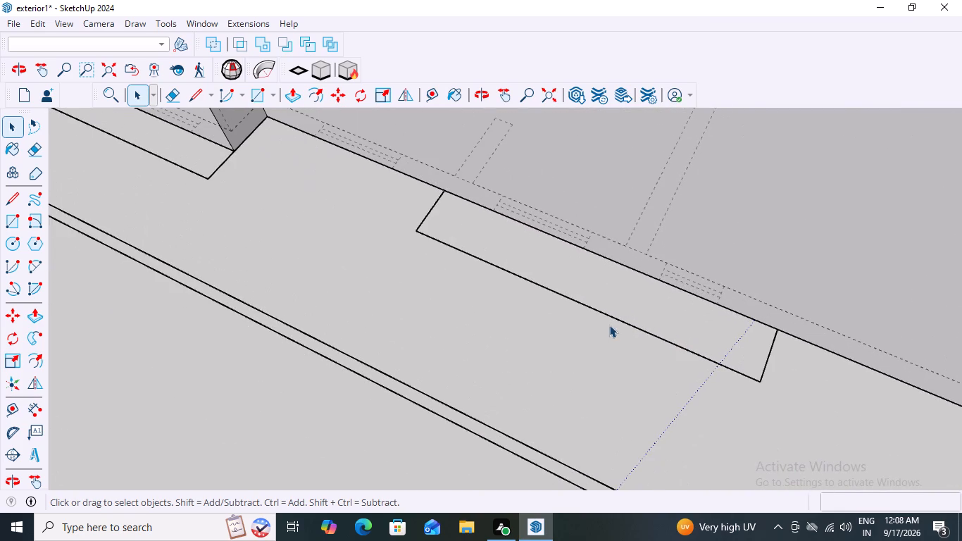
key(r)
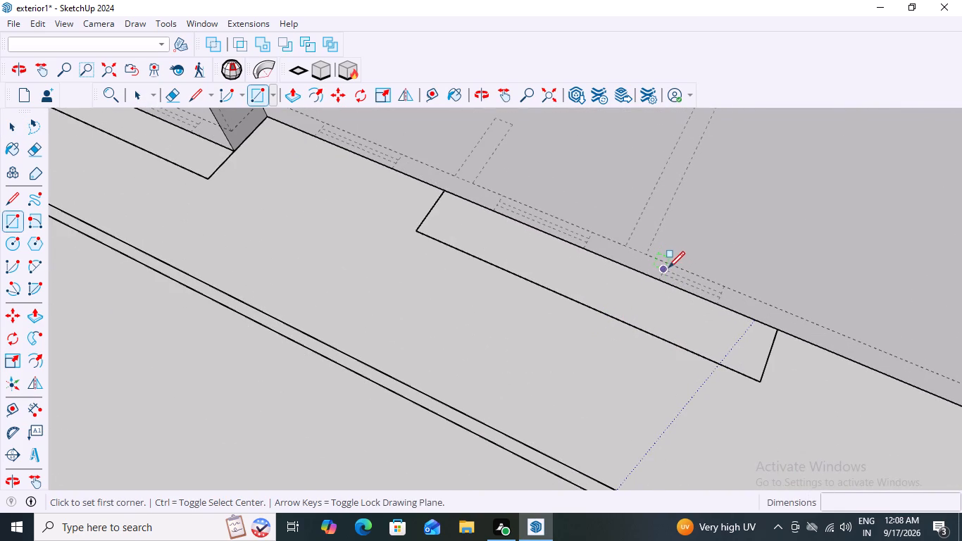
click(668, 267)
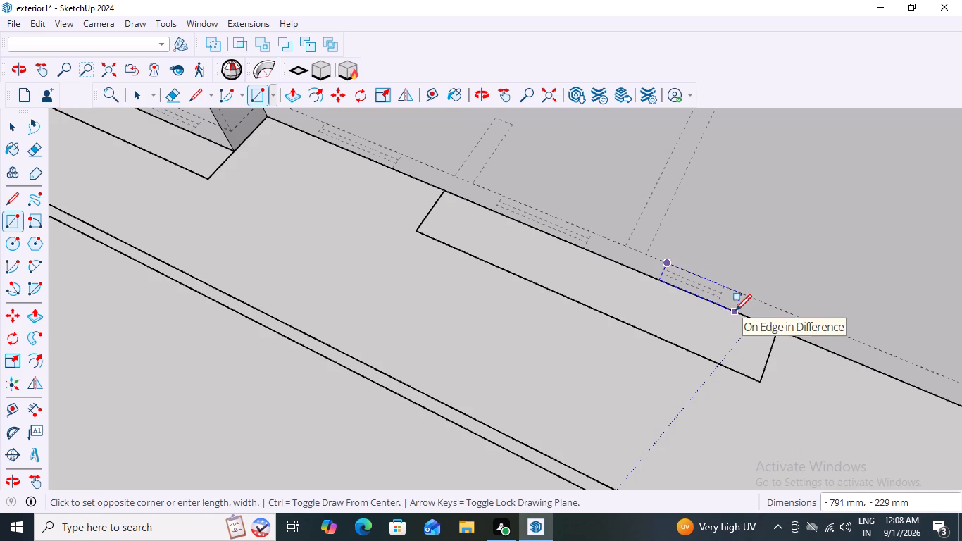
scroll(734, 307, up, 2)
click(714, 301)
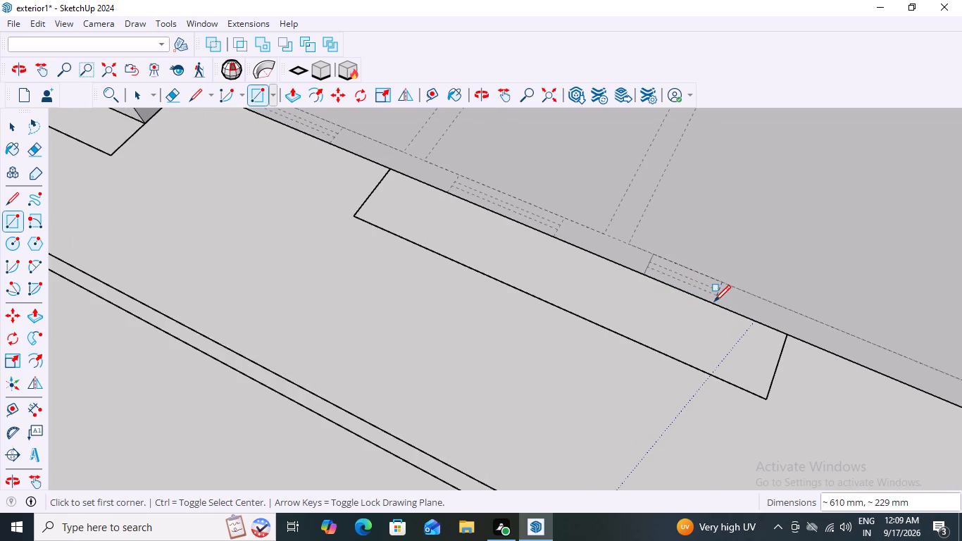
Extrude the window rectangle upward by 3.5' with Push/Pull.
key(p)
click(706, 280)
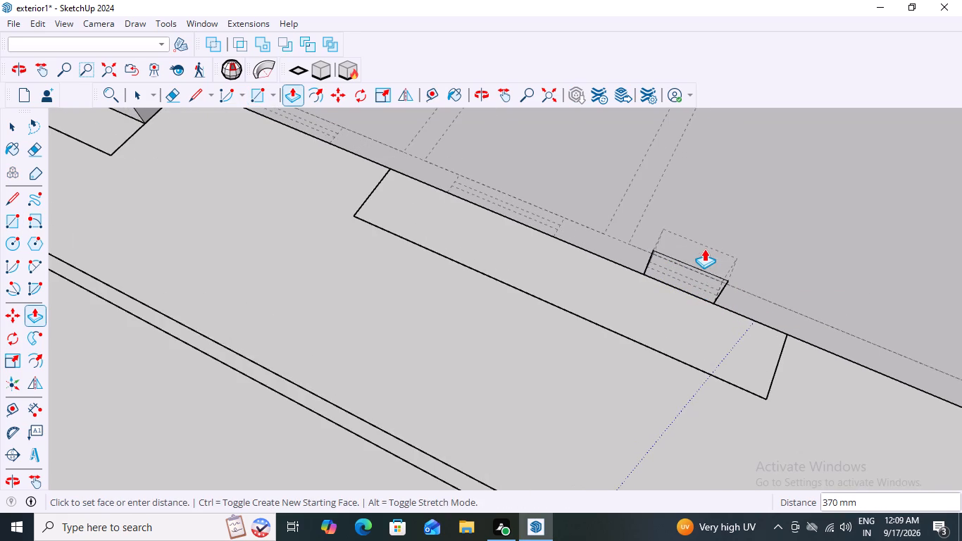
text(3.5)
key(apostrophe)
key(Return)
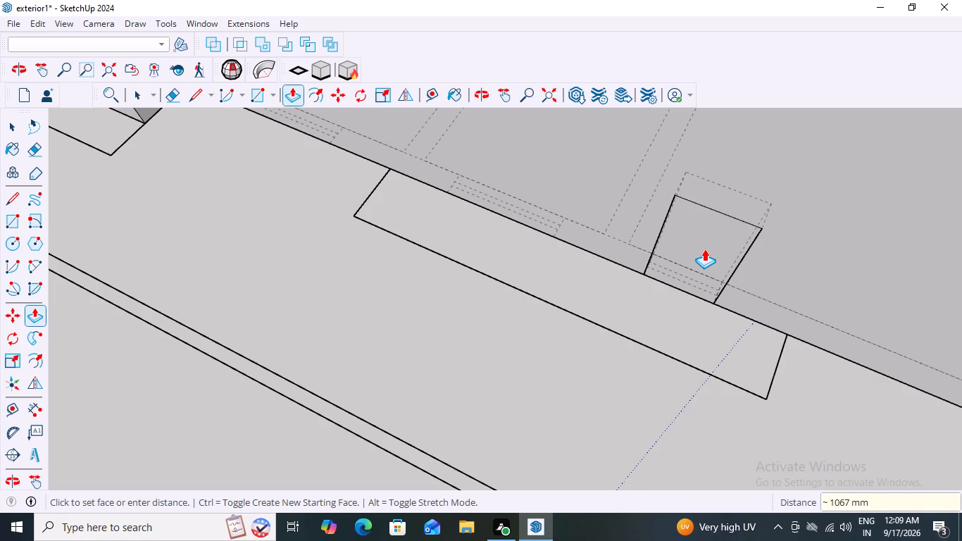
Extend the block's outer face 1' outward beyond the long exterior wall.
scroll(693, 268, down, 2)
middle_drag(679, 342, 672, 375)
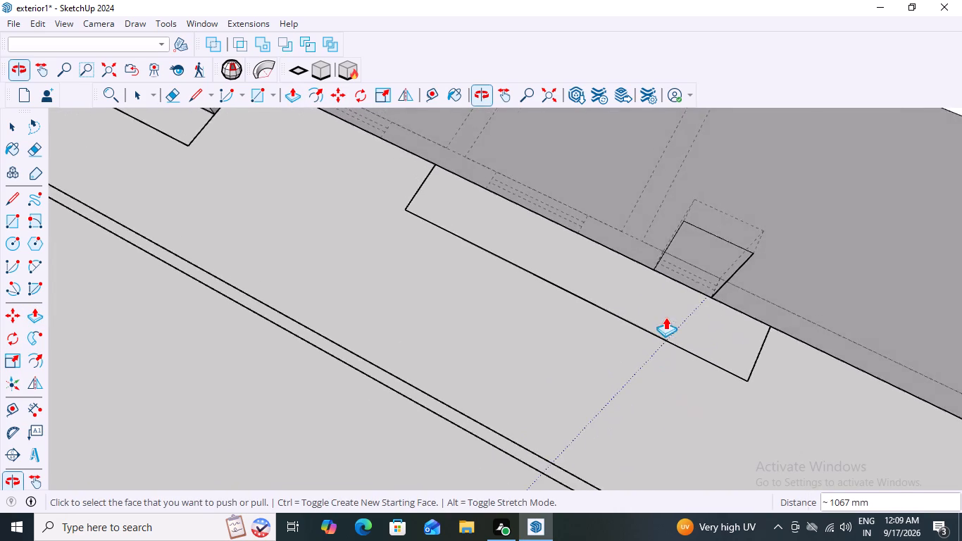
scroll(670, 319, down, 5)
middle_drag(708, 225, 700, 209)
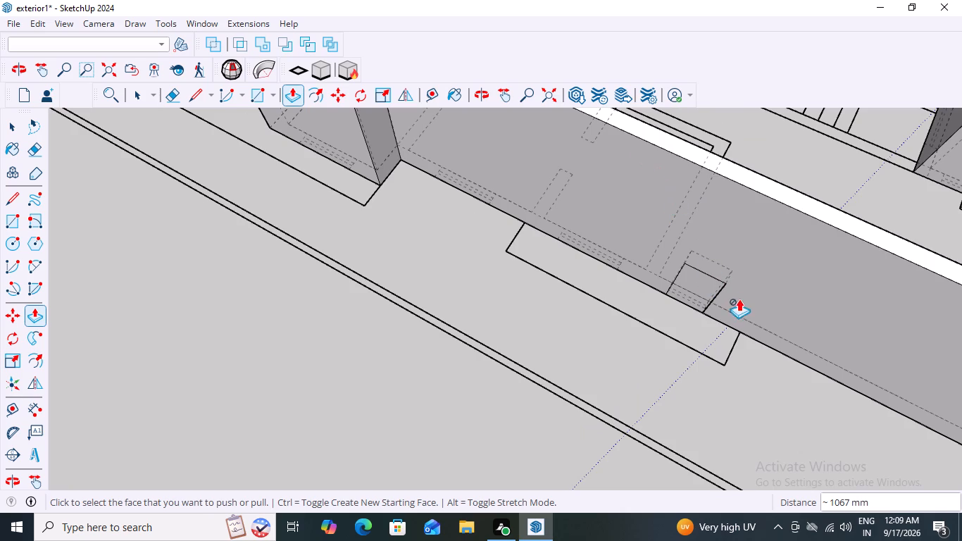
middle_drag(717, 230, 708, 211)
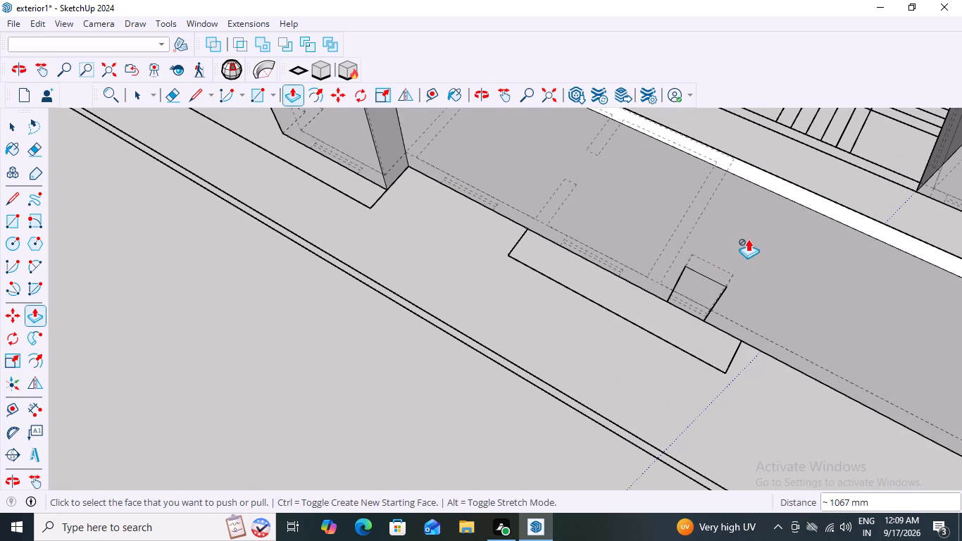
scroll(731, 294, down, 4)
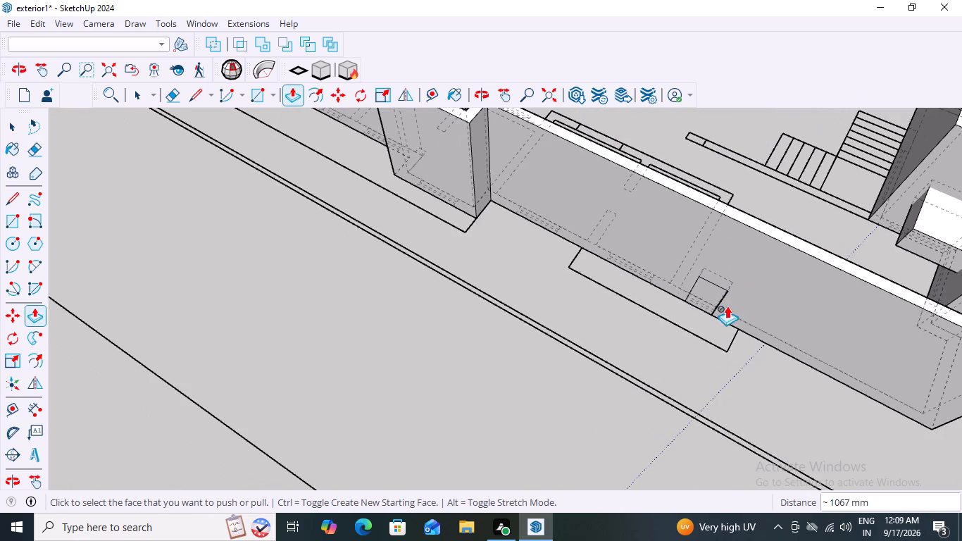
scroll(723, 306, up, 4)
click(719, 278)
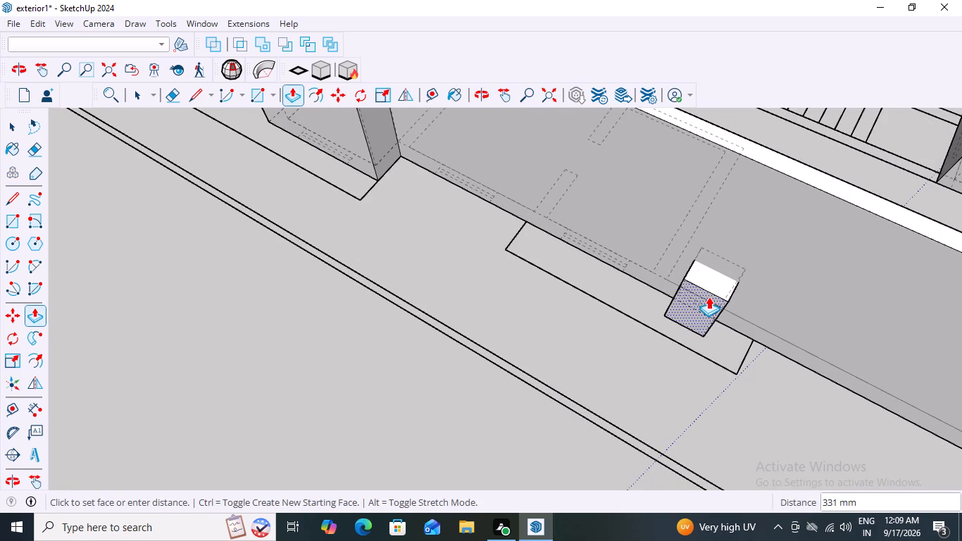
key(1)
key(apostrophe)
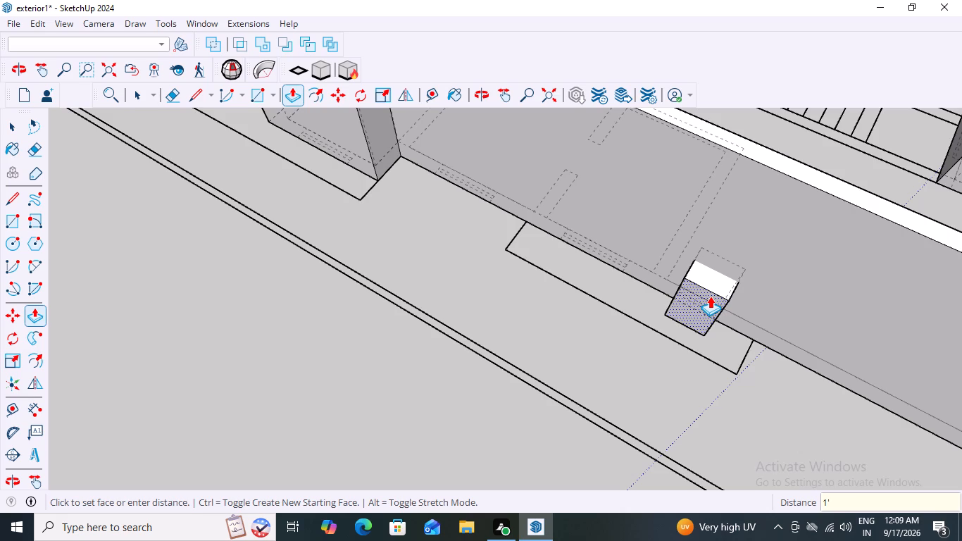
key(Return)
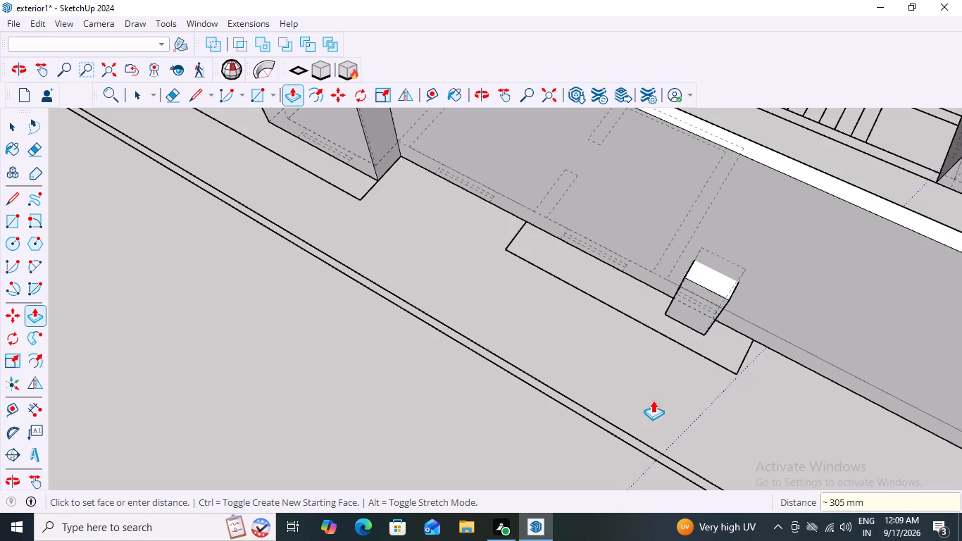
Extend the block's opposite face by the same distance, past the inside of the exterior wall.
scroll(653, 399, up, 1)
middle_drag(708, 391, 691, 447)
scroll(726, 371, down, 3)
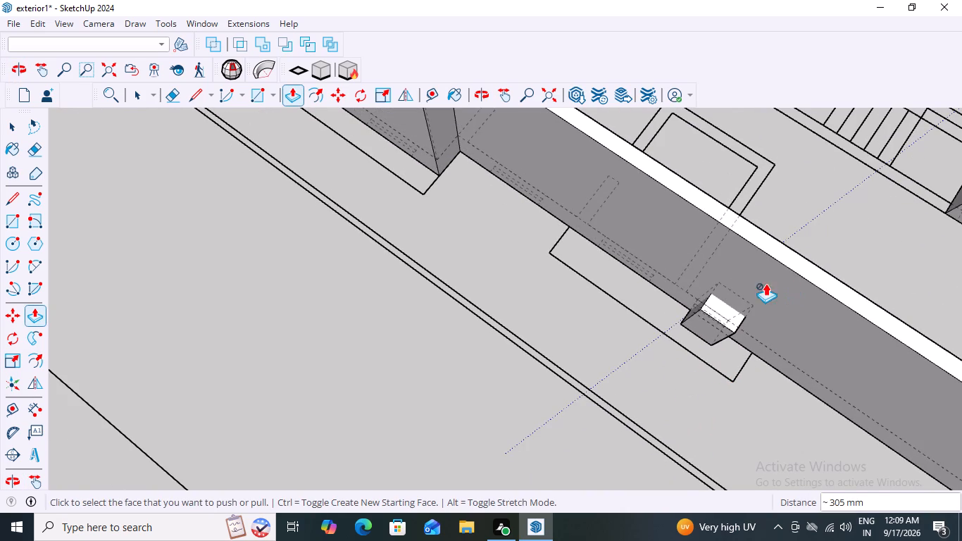
middle_click(695, 375)
middle_drag(711, 332, 537, 218)
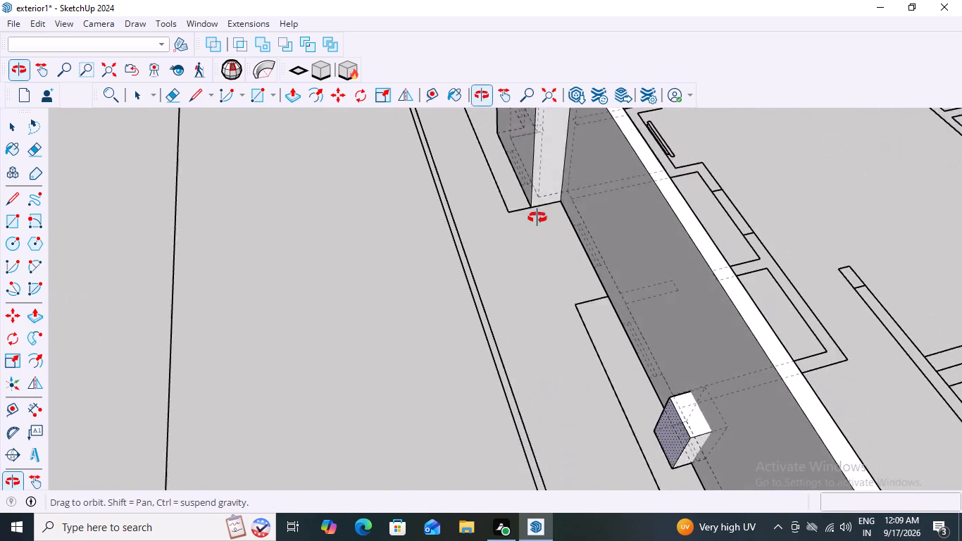
middle_drag(537, 218, 549, 211)
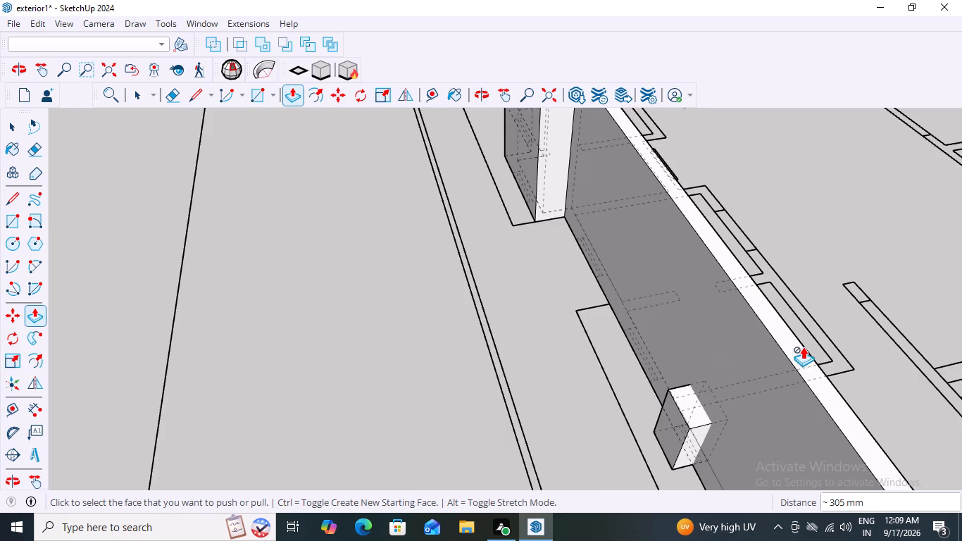
scroll(803, 347, down, 6)
middle_drag(775, 394, 588, 338)
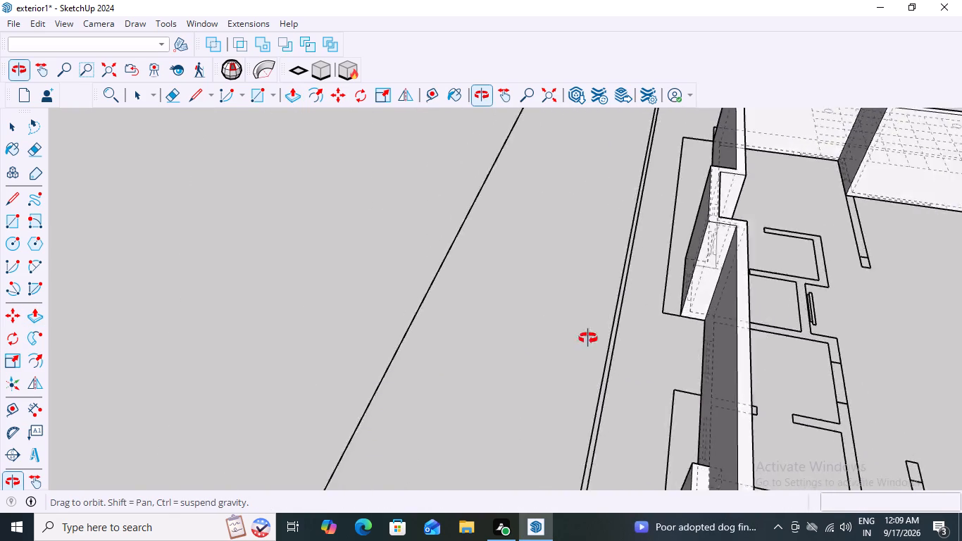
middle_drag(588, 338, 556, 254)
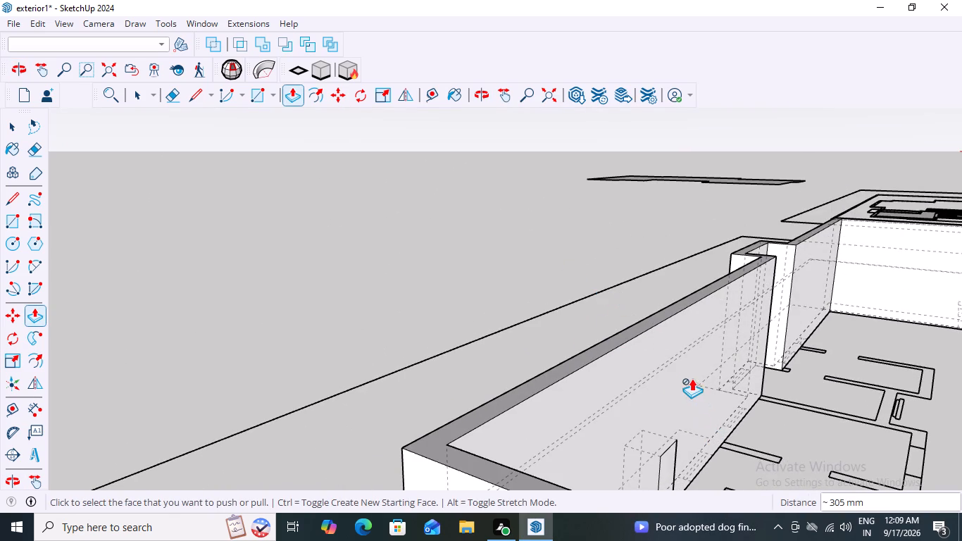
scroll(684, 470, up, 2)
double_click(670, 455)
Select the entire window block and make it a group.
scroll(680, 444, down, 1)
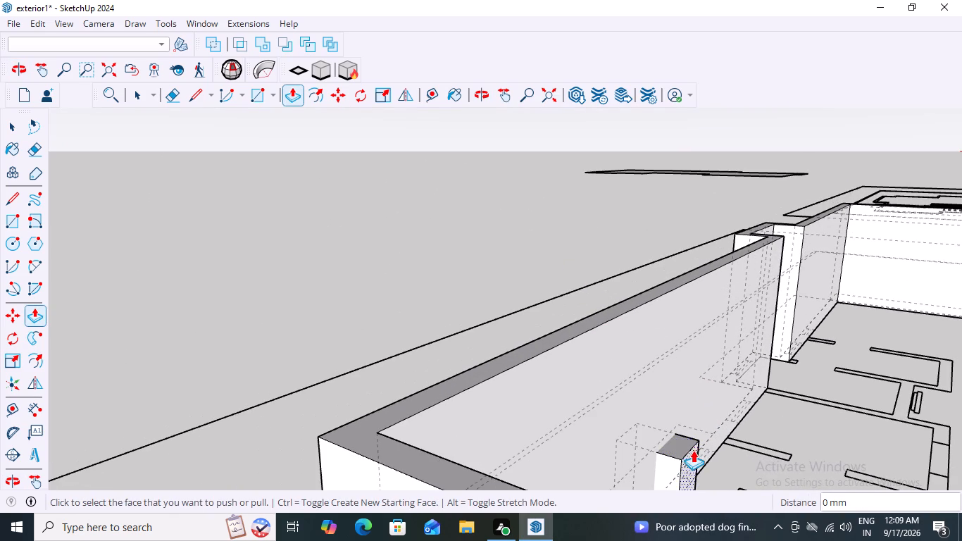
scroll(703, 394, down, 5)
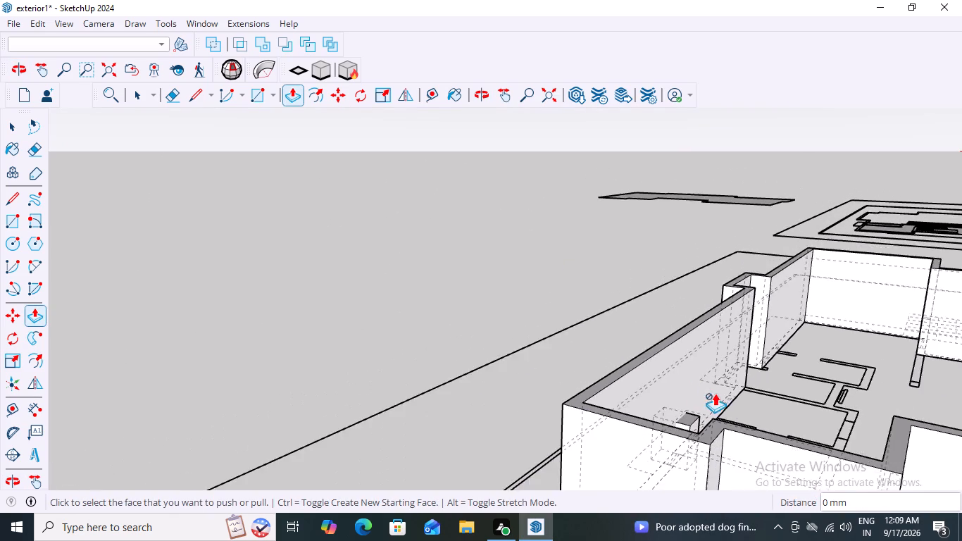
scroll(715, 393, down, 4)
middle_drag(798, 402, 844, 403)
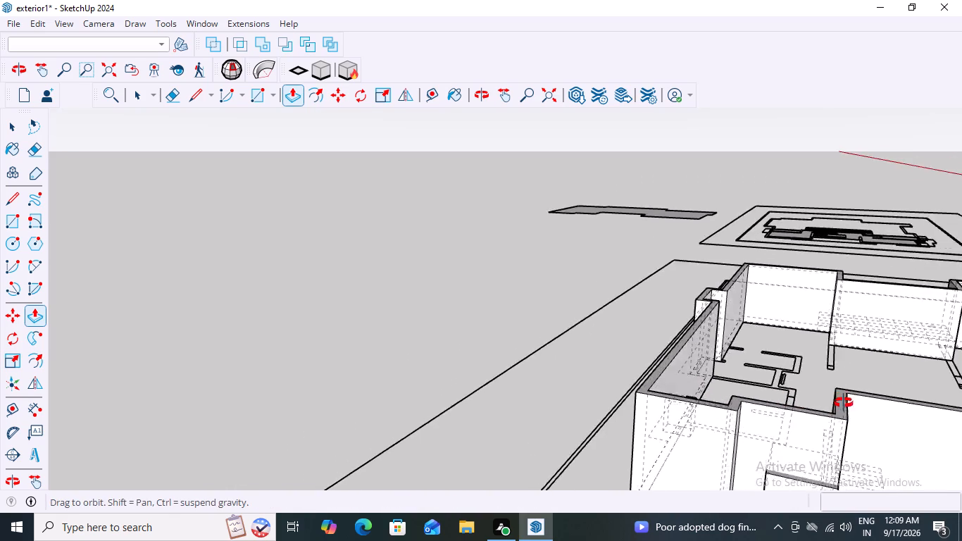
middle_drag(844, 403, 949, 400)
scroll(511, 342, up, 9)
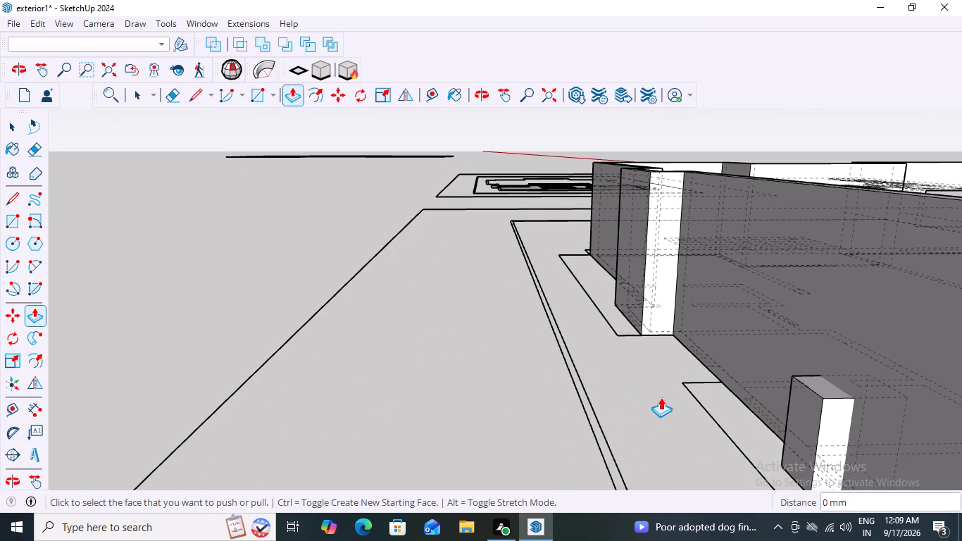
key(space)
triple_click(808, 419)
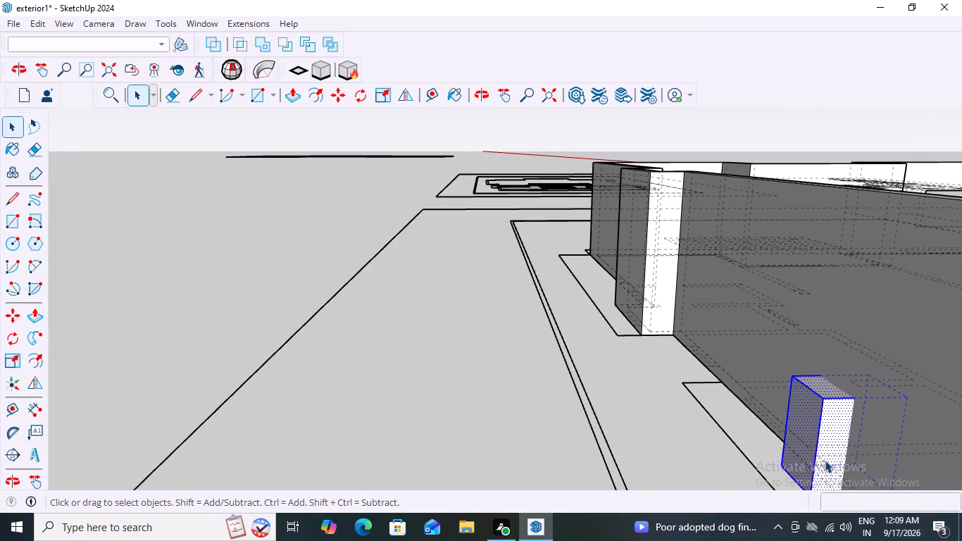
right_click(811, 428)
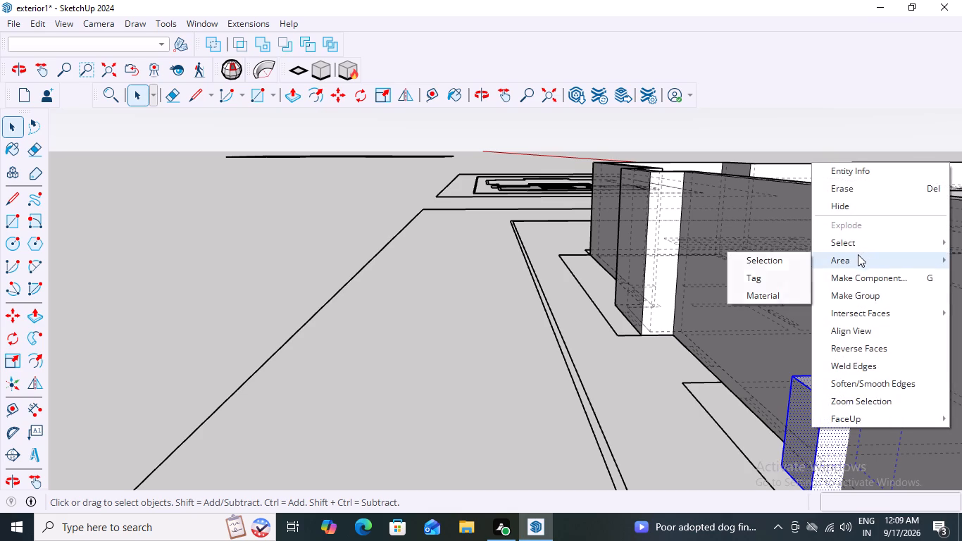
click(849, 294)
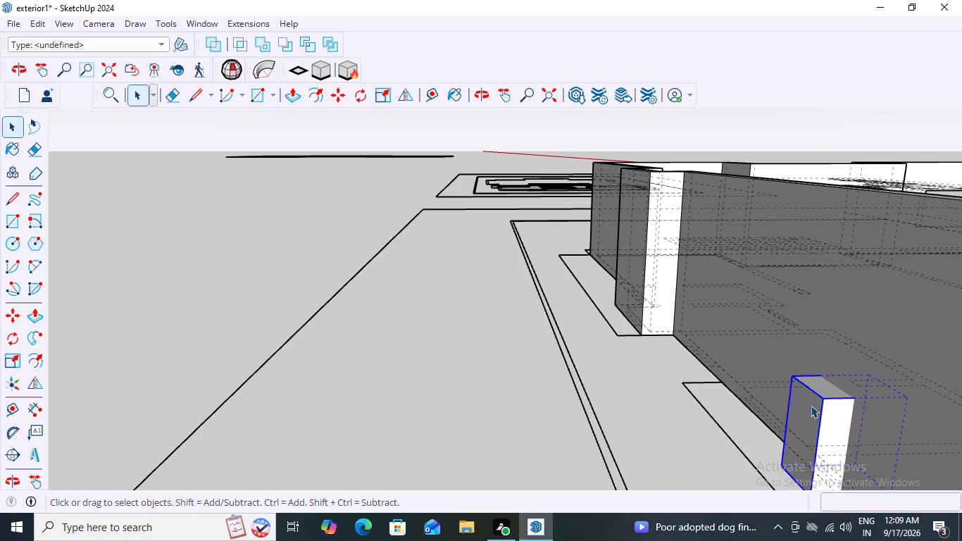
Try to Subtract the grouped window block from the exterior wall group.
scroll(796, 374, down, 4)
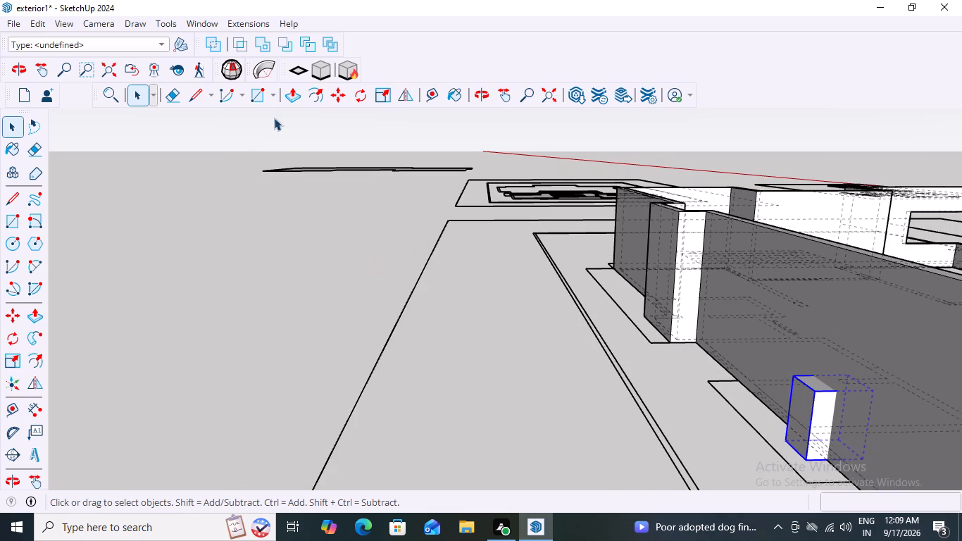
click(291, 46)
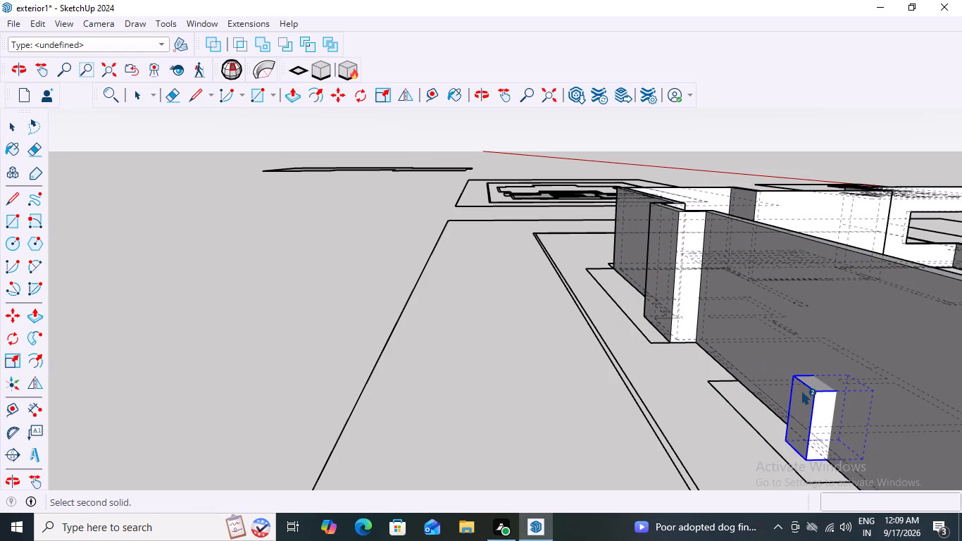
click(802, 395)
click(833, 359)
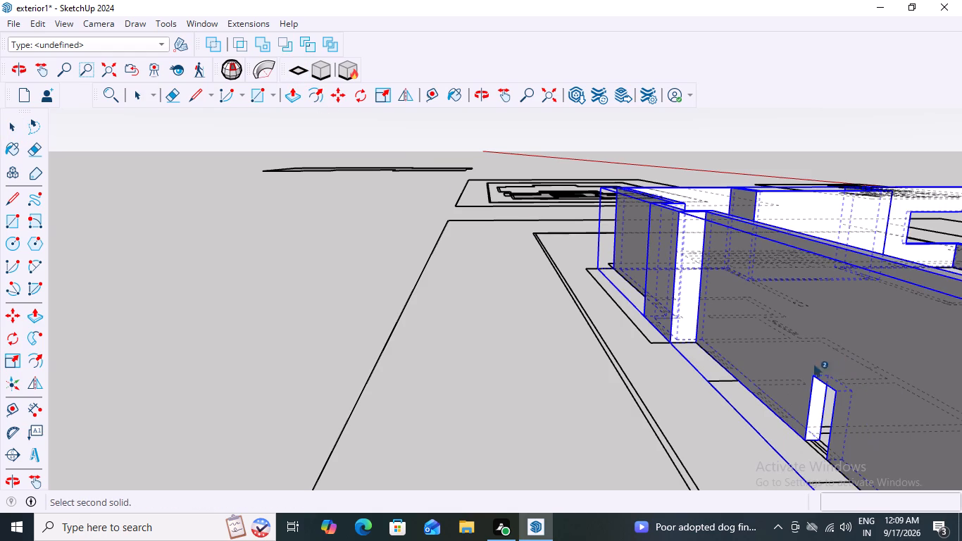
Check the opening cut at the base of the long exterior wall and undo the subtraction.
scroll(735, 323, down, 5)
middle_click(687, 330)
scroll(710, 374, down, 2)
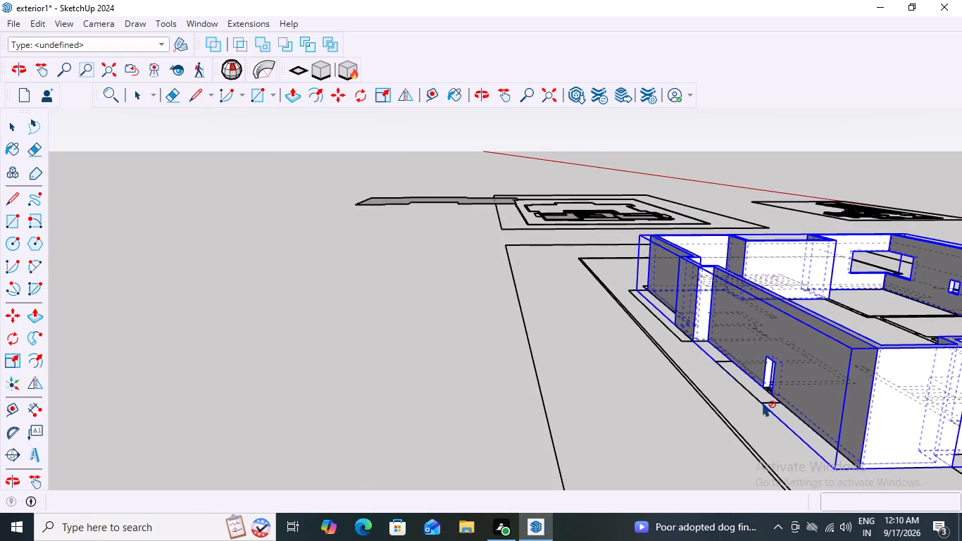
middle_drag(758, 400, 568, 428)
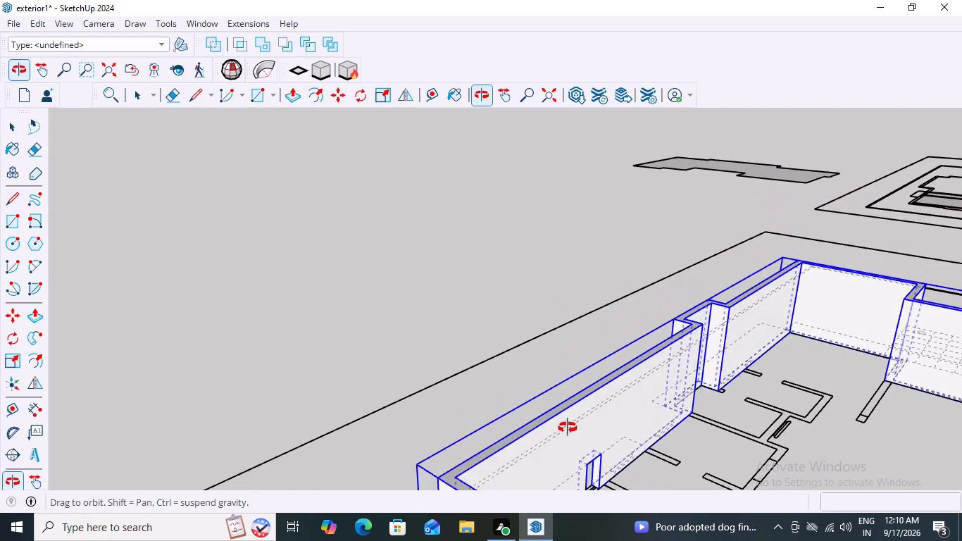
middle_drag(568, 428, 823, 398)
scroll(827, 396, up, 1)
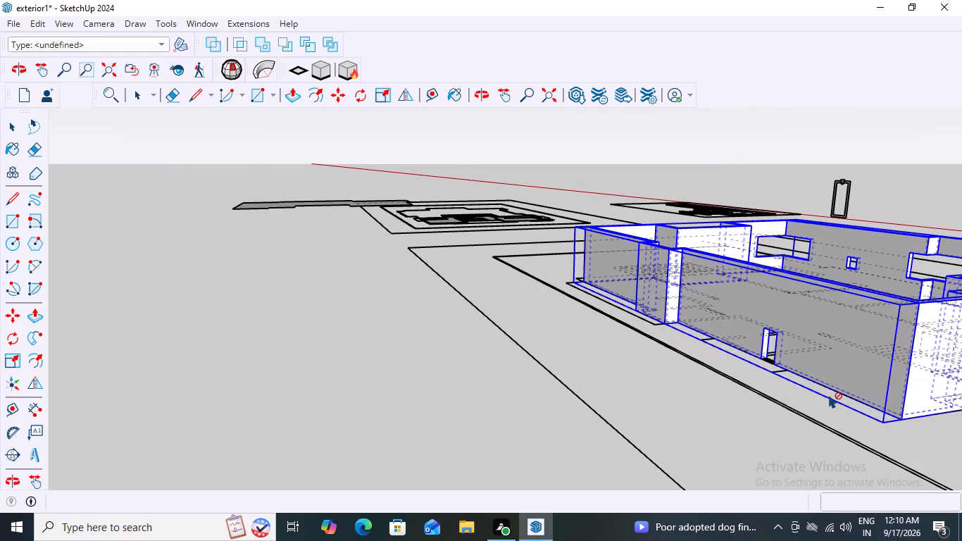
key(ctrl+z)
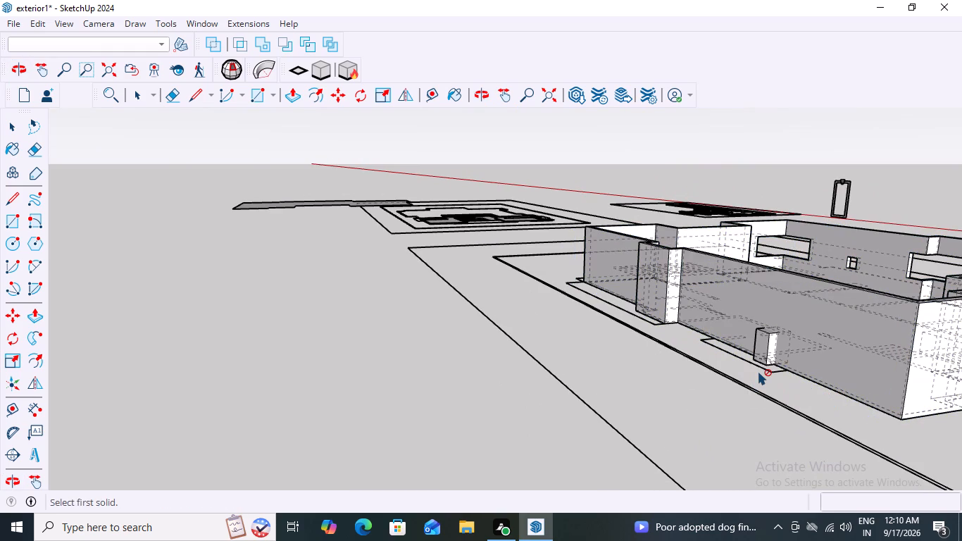
Examine the block protruding at the base of the long exterior wall.
key(space)
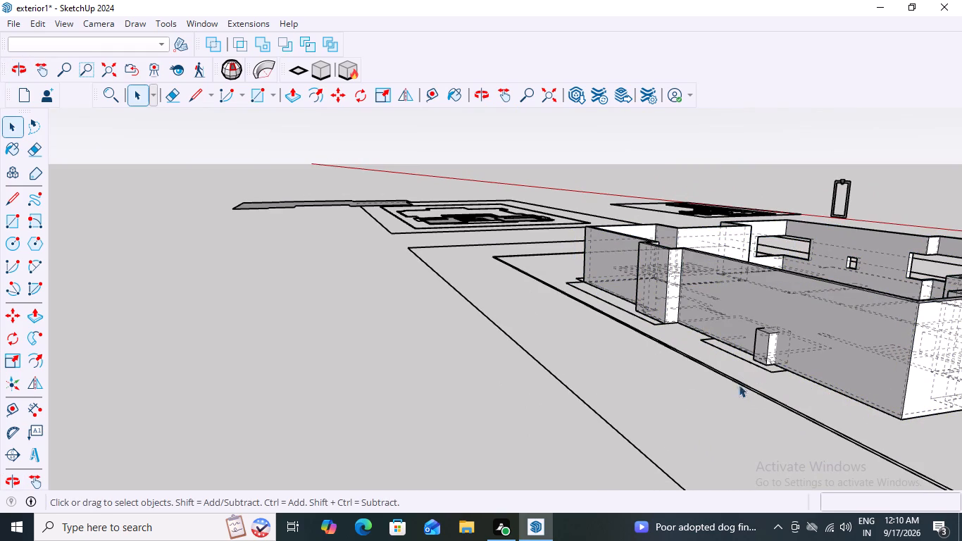
click(735, 401)
double_click(735, 401)
scroll(735, 401, down, 12)
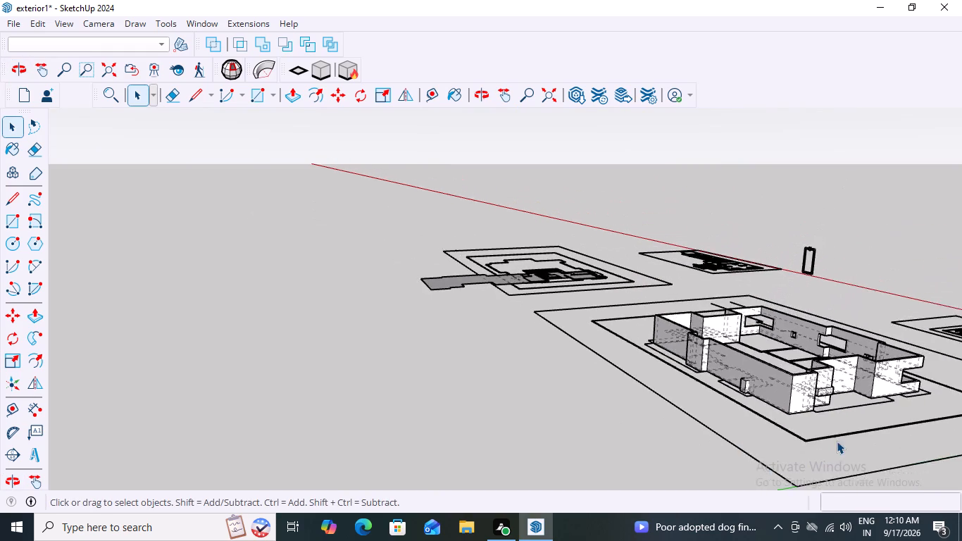
scroll(842, 429, up, 14)
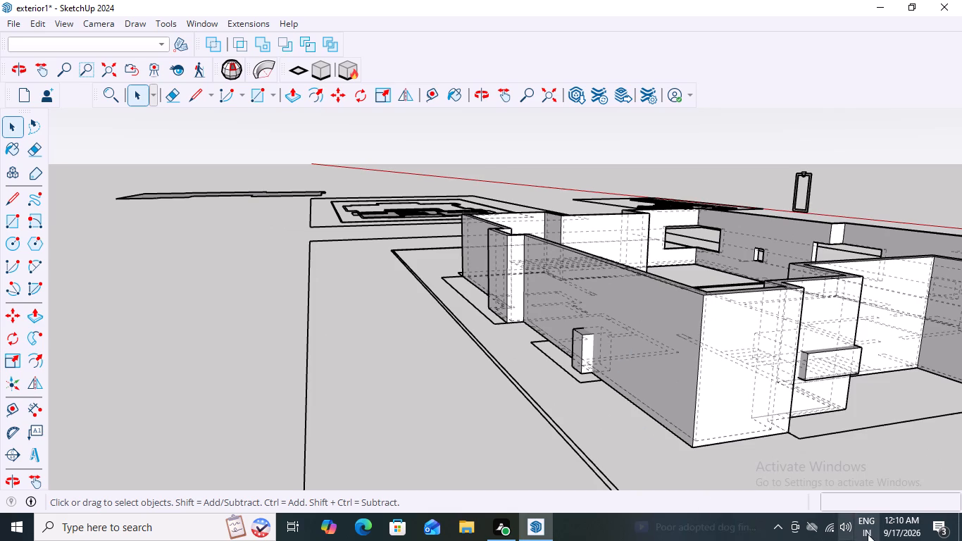
scroll(653, 373, up, 3)
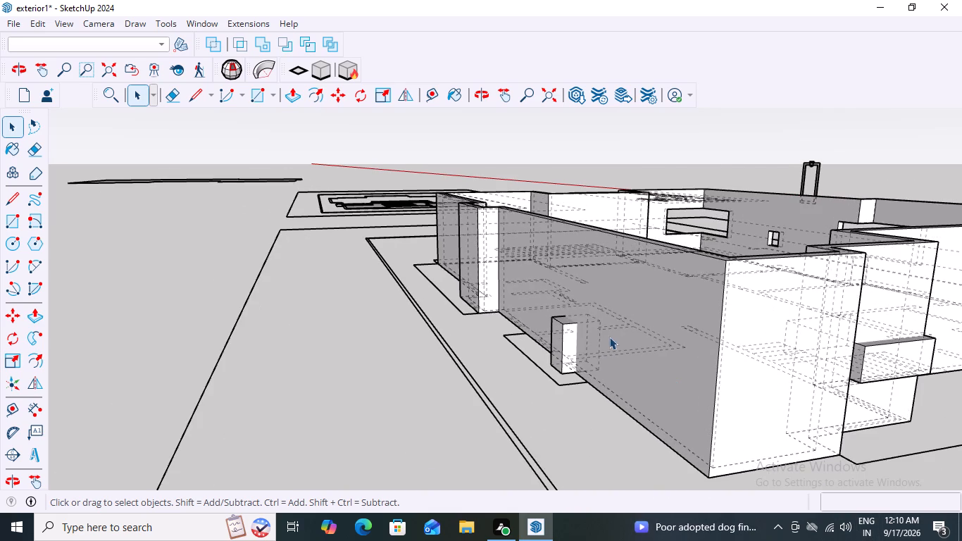
scroll(609, 337, up, 7)
key(space)
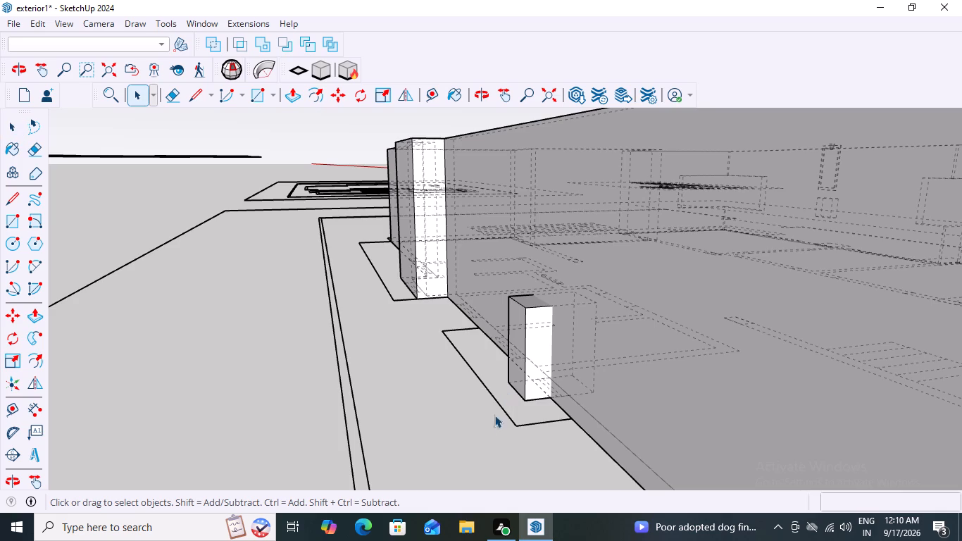
click(481, 429)
scroll(481, 429, down, 16)
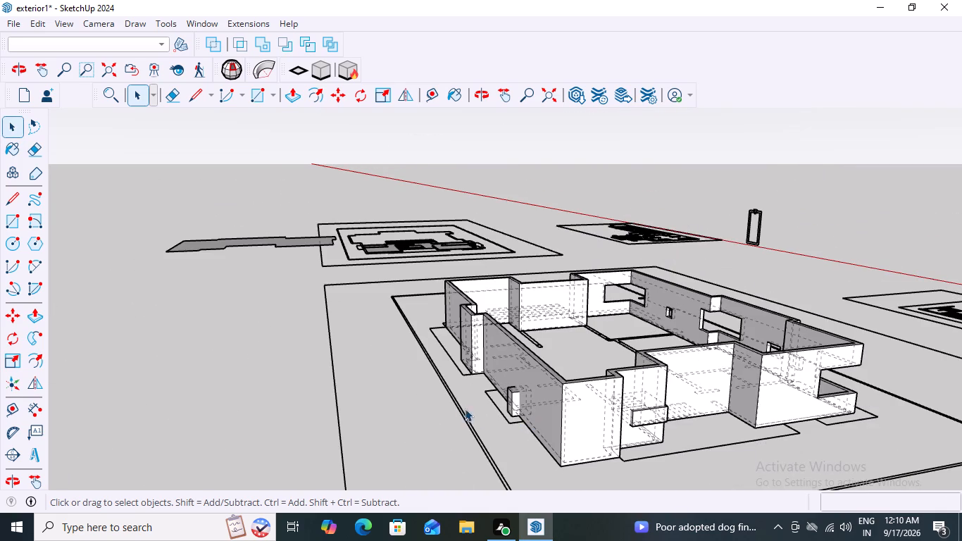
Subtract the grouped window block on the building's short end from the exterior wall group, cutting the window opening.
middle_drag(506, 430, 517, 436)
middle_drag(760, 471, 677, 470)
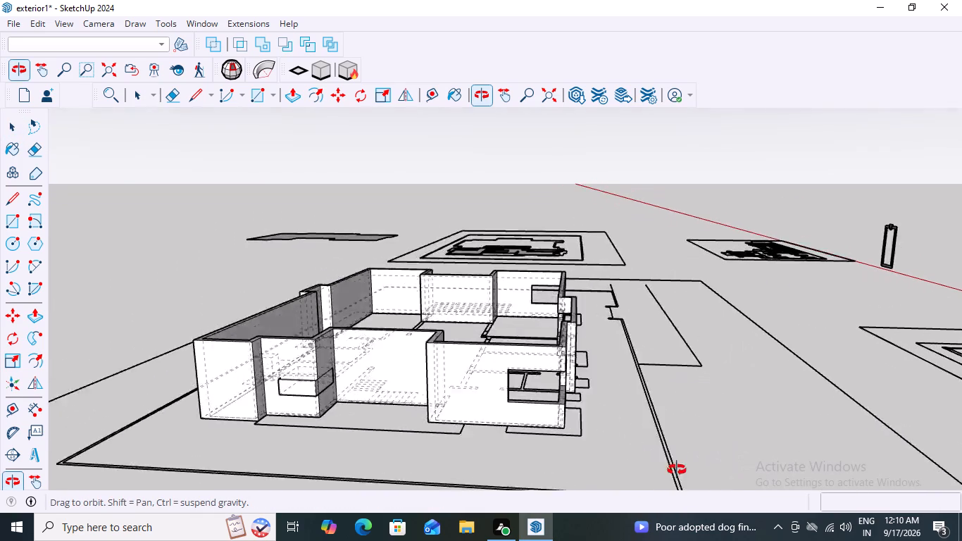
middle_drag(677, 470, 696, 474)
scroll(435, 456, up, 8)
click(592, 466)
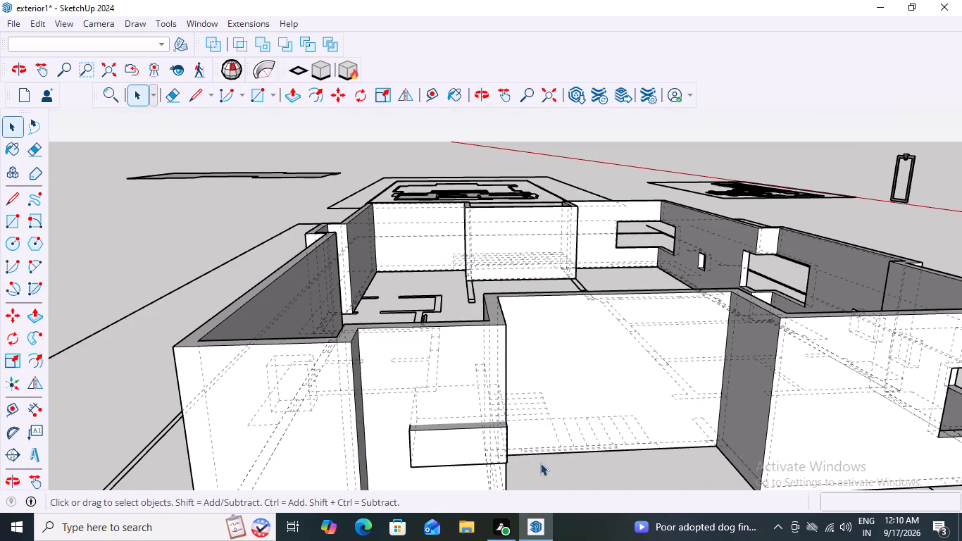
key(k)
click(488, 454)
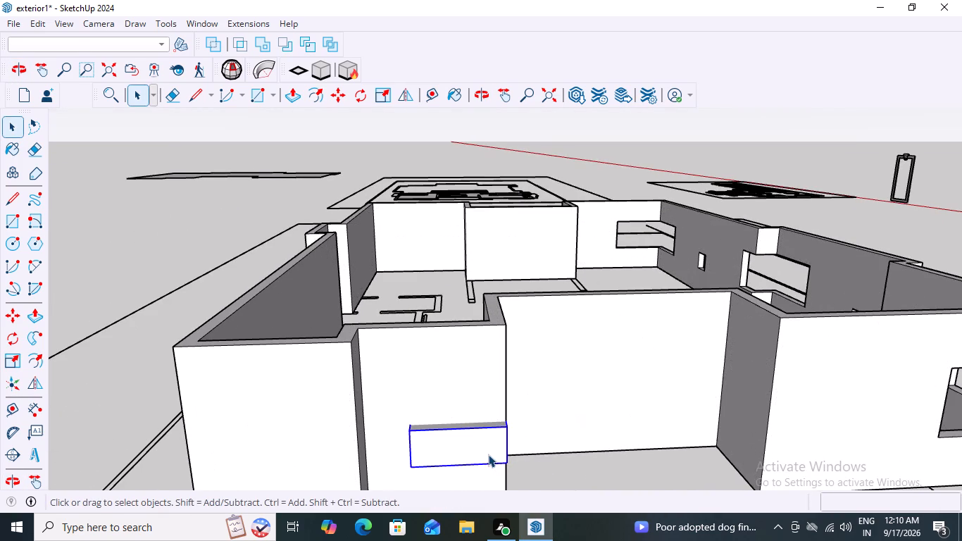
scroll(661, 423, down, 10)
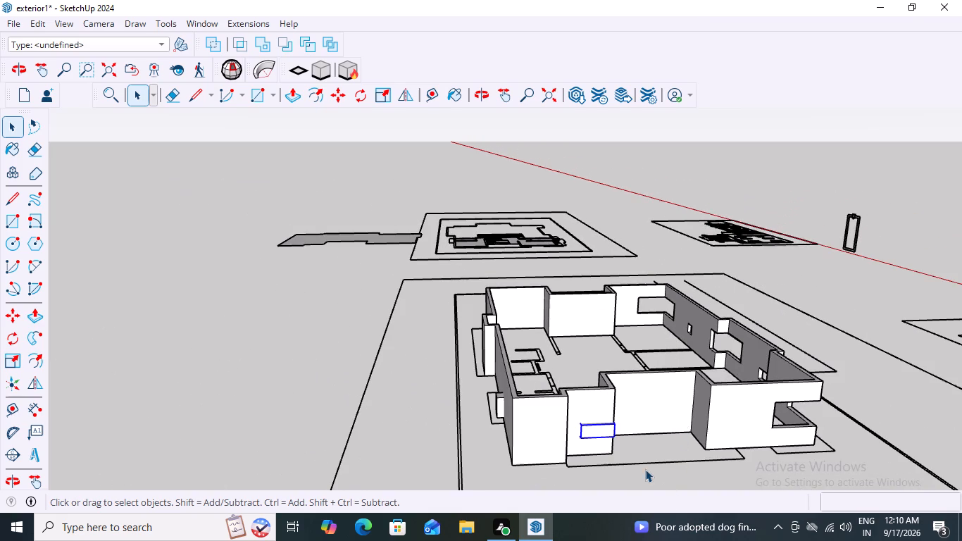
scroll(644, 463, up, 2)
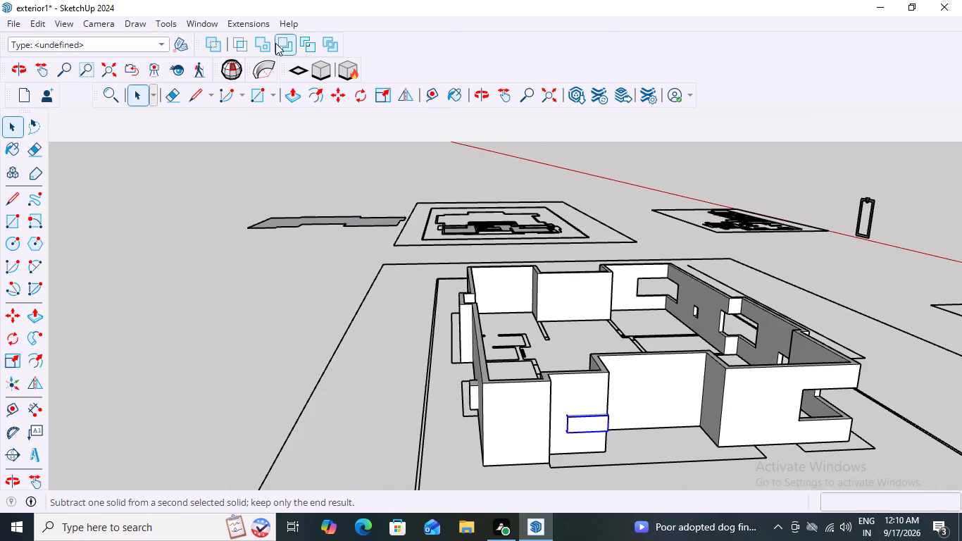
click(281, 46)
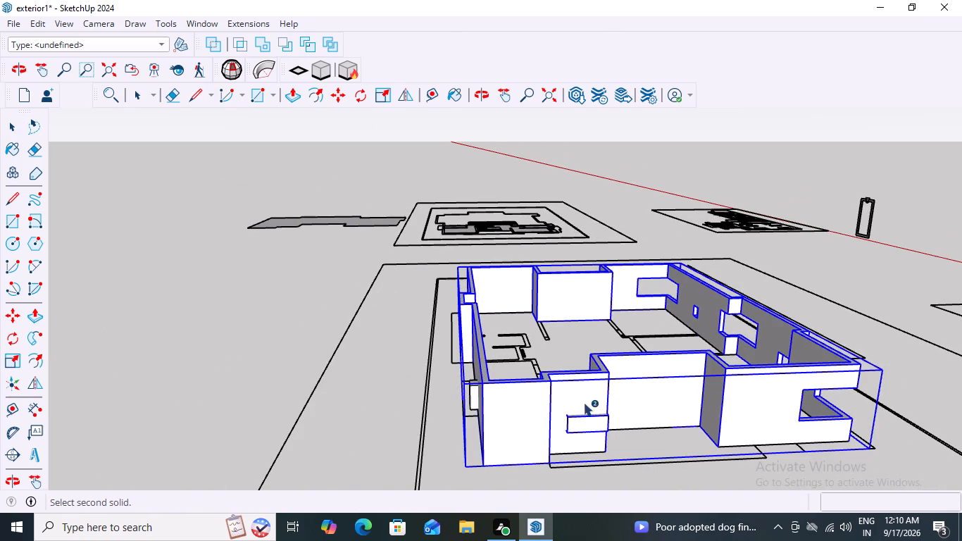
click(584, 403)
key(space)
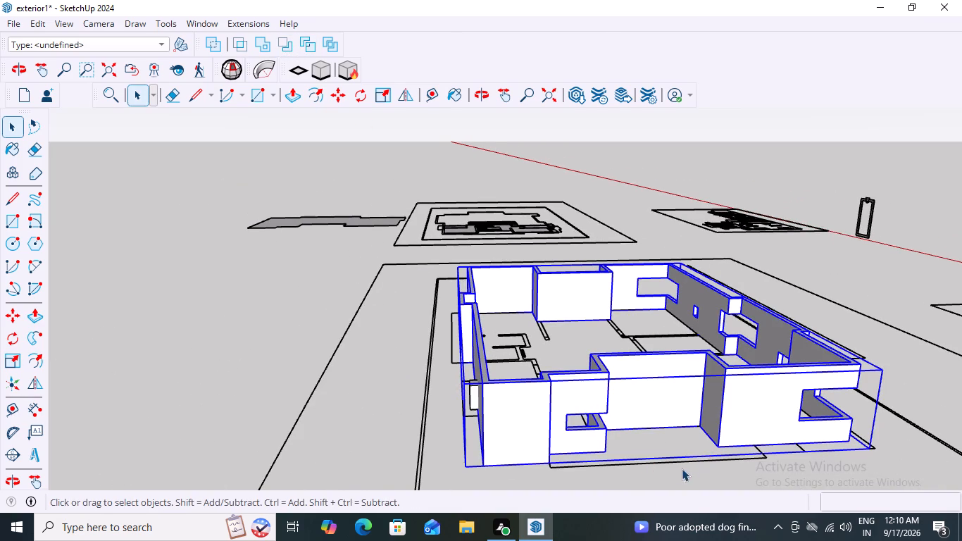
click(682, 478)
Delete the grouped window block protruding at the base of the long exterior wall.
middle_drag(658, 444, 704, 466)
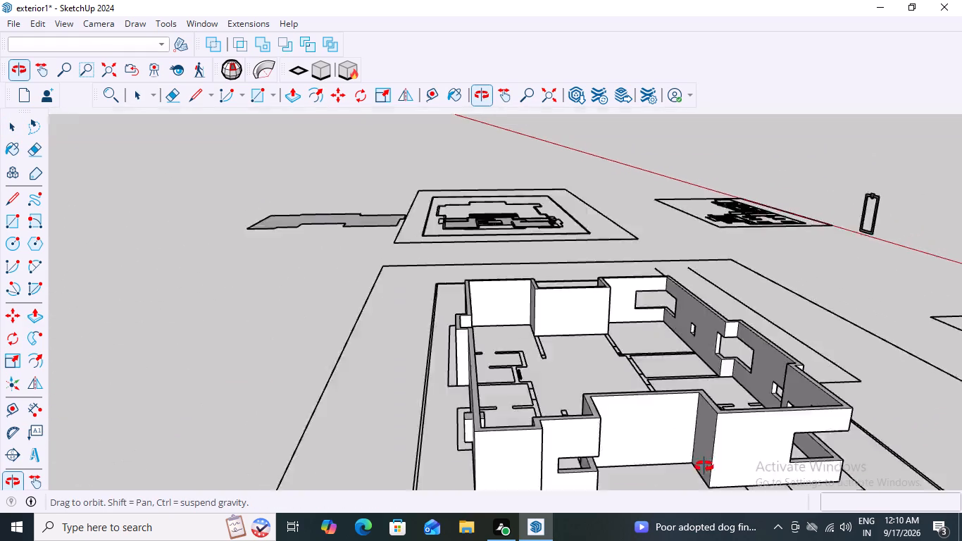
middle_drag(704, 466, 811, 459)
scroll(889, 398, up, 8)
scroll(806, 425, down, 2)
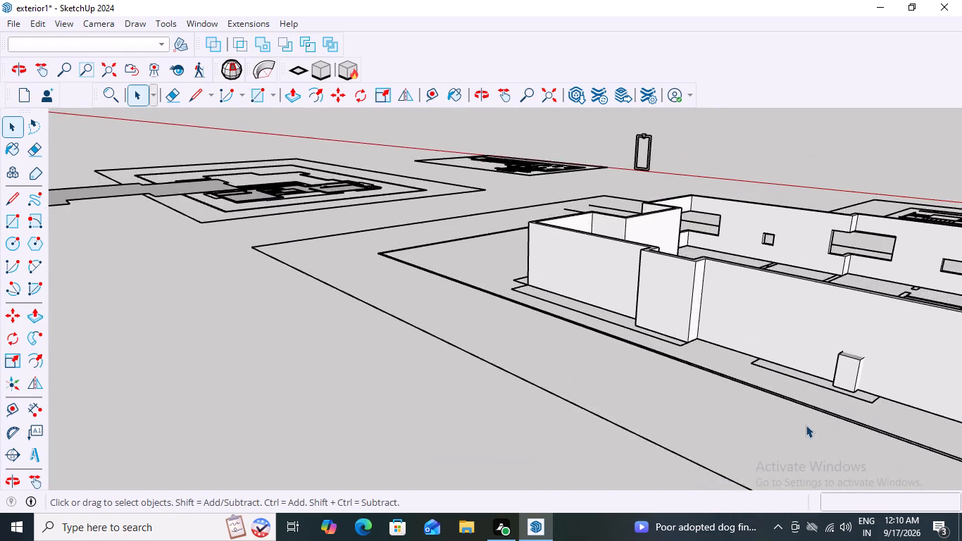
scroll(806, 425, down, 19)
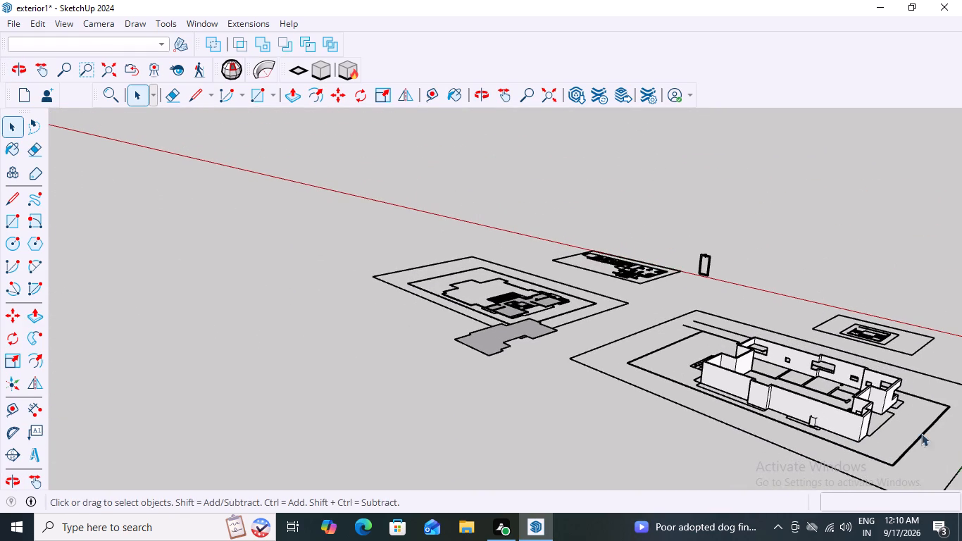
scroll(765, 377, down, 4)
middle_drag(789, 414, 903, 413)
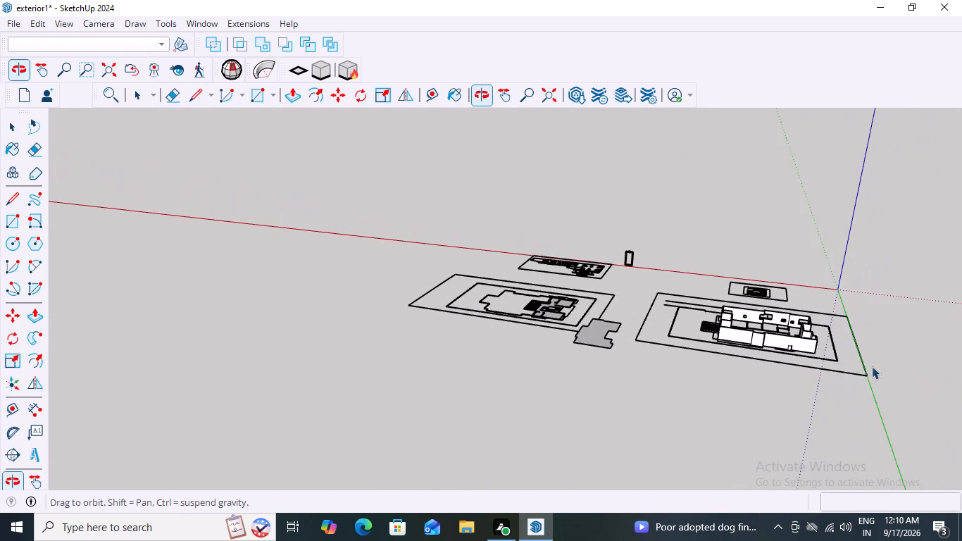
scroll(797, 304, up, 13)
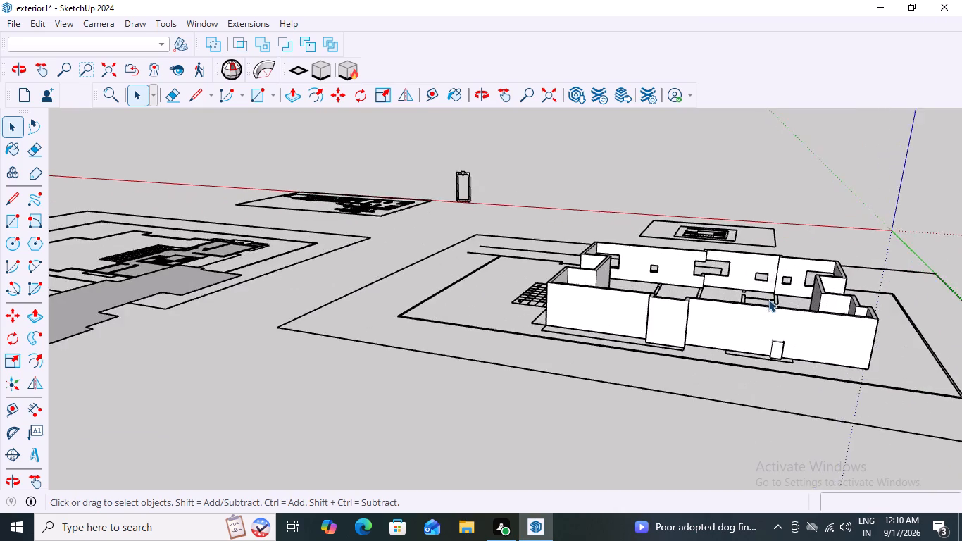
scroll(768, 299, up, 8)
middle_drag(782, 365, 800, 485)
scroll(796, 483, up, 1)
scroll(750, 356, up, 5)
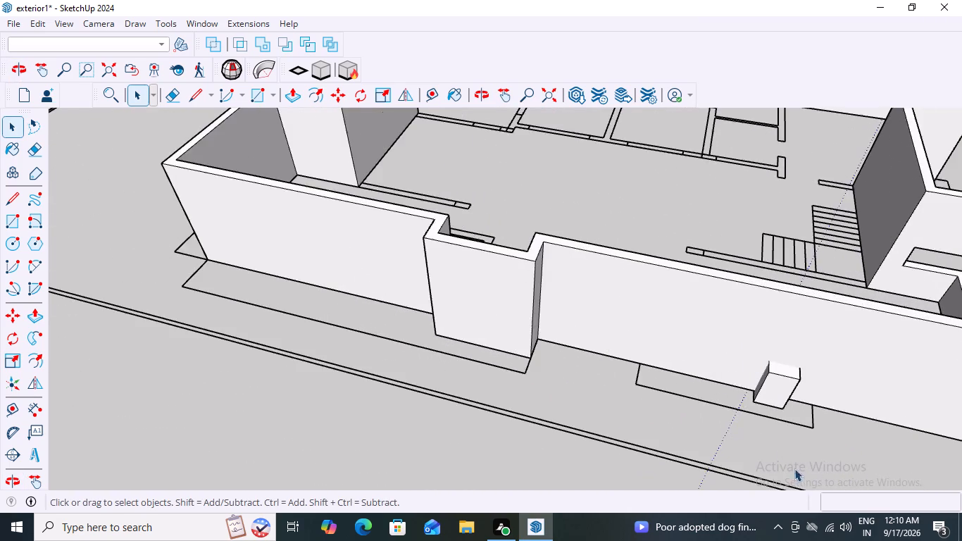
scroll(794, 468, up, 3)
scroll(789, 361, up, 1)
middle_drag(844, 444, 925, 430)
scroll(714, 286, up, 1)
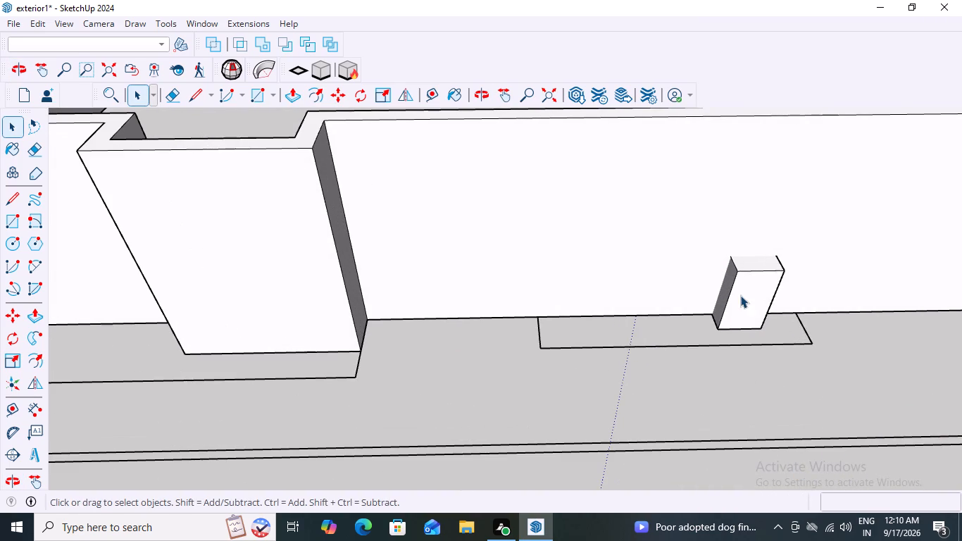
click(749, 294)
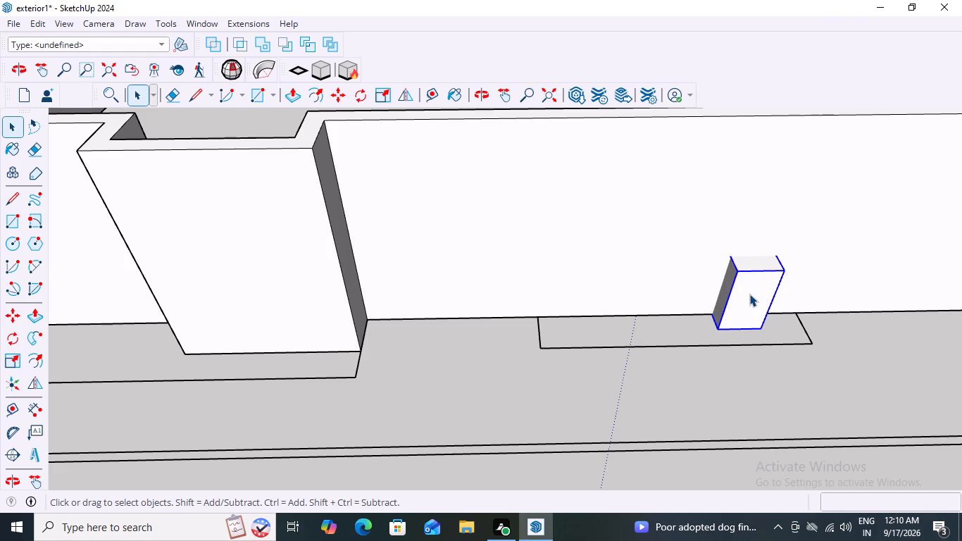
key(Delete)
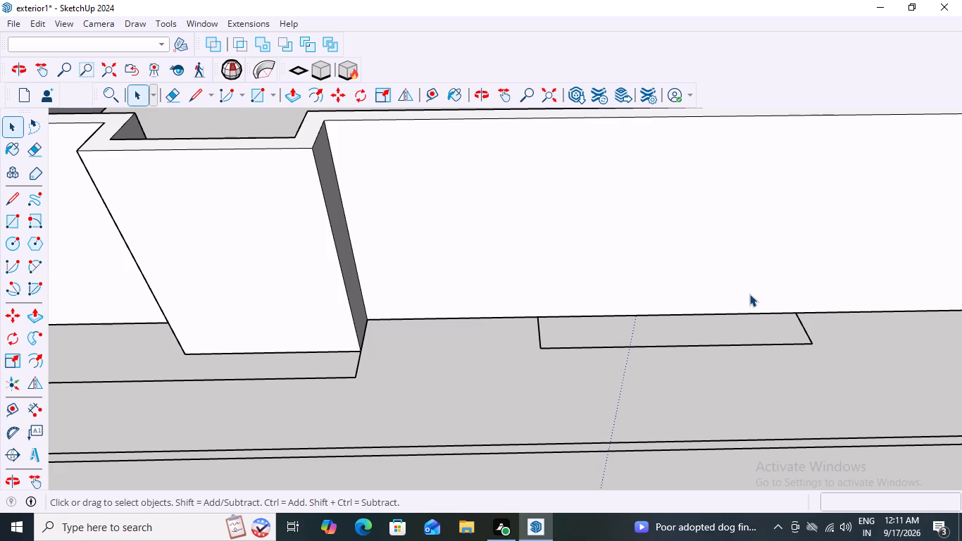
With back edges shown, draw a rectangle about 610 x 229 mm over the small window outline at the long wall's base.
key(k)
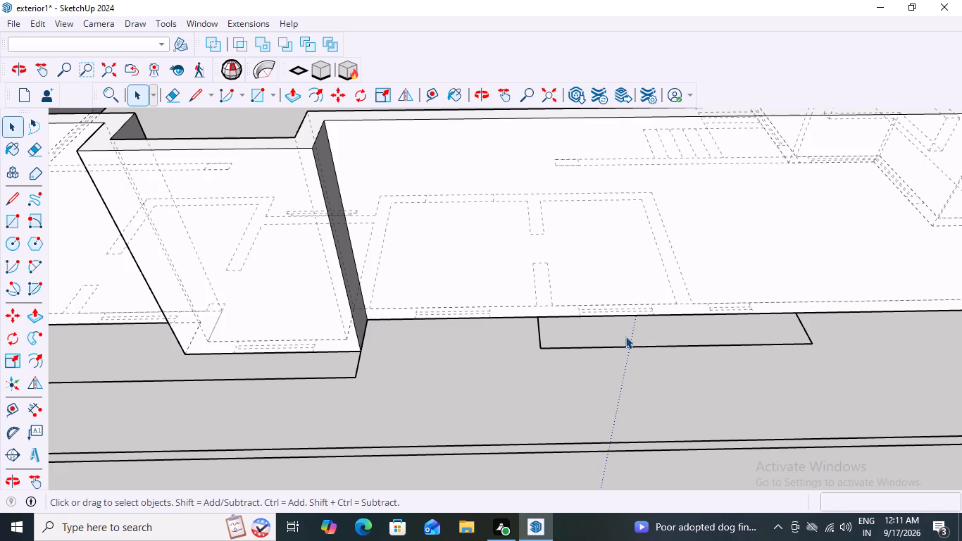
scroll(760, 297, up, 5)
scroll(701, 337, up, 4)
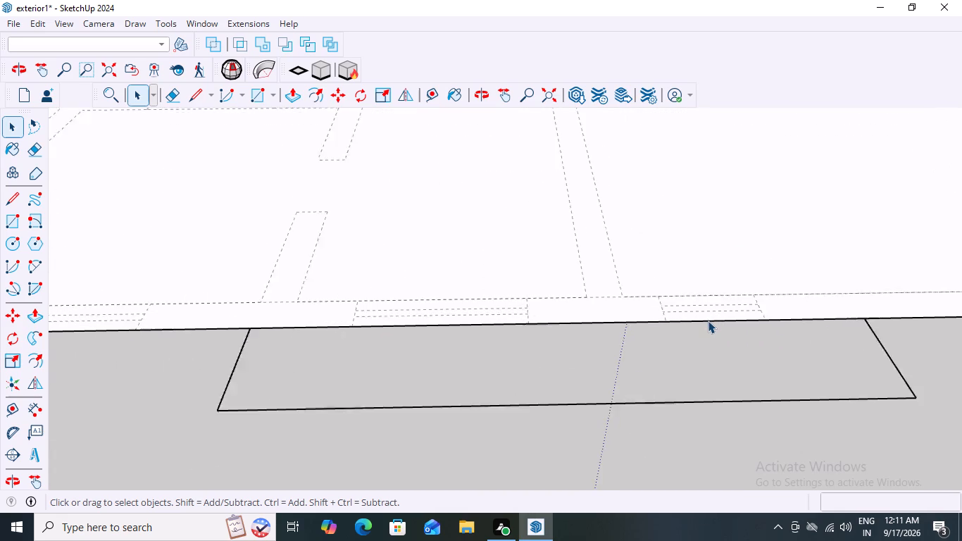
scroll(708, 321, up, 1)
key(r)
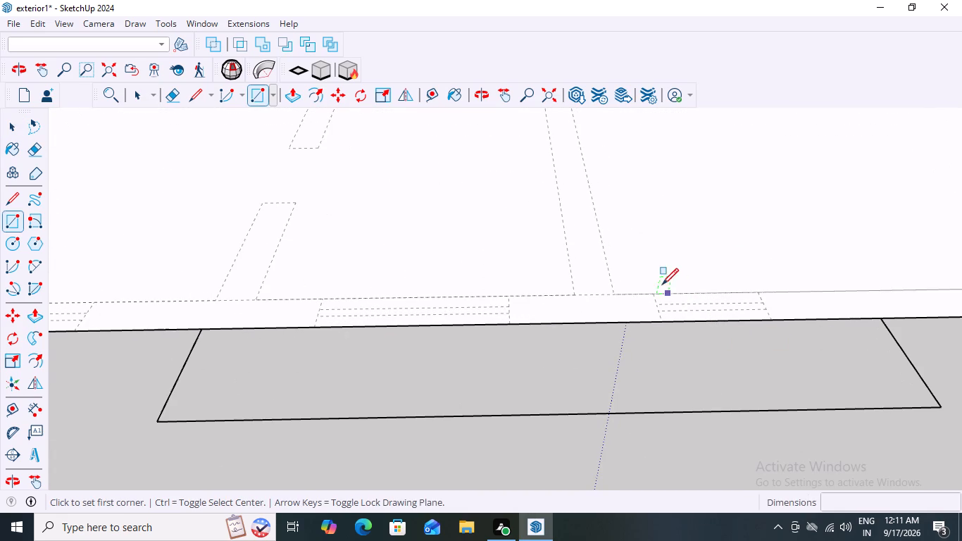
click(656, 295)
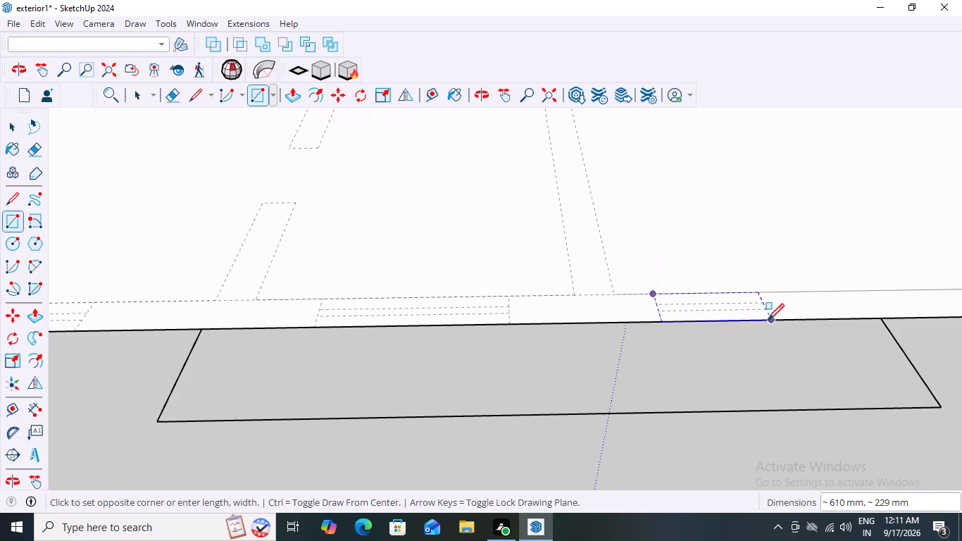
click(770, 321)
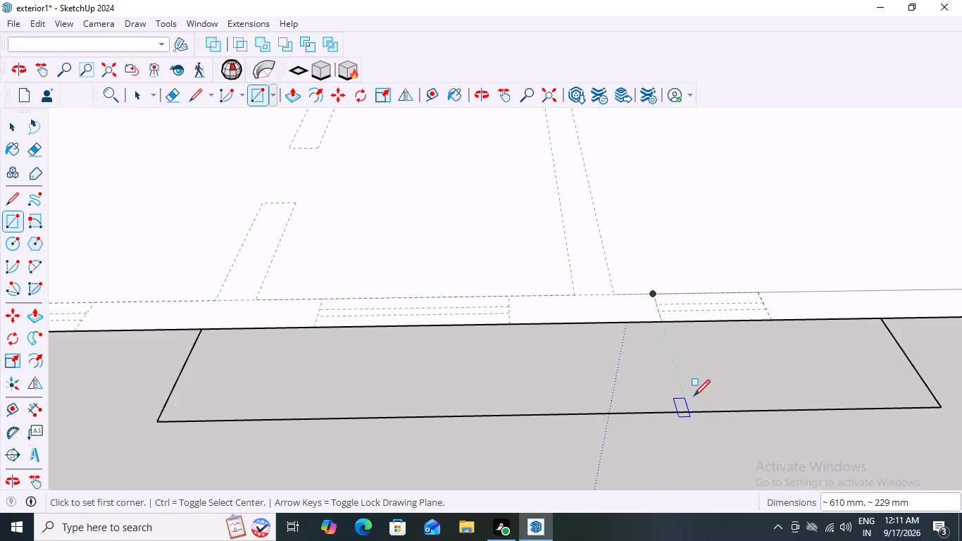
key(space)
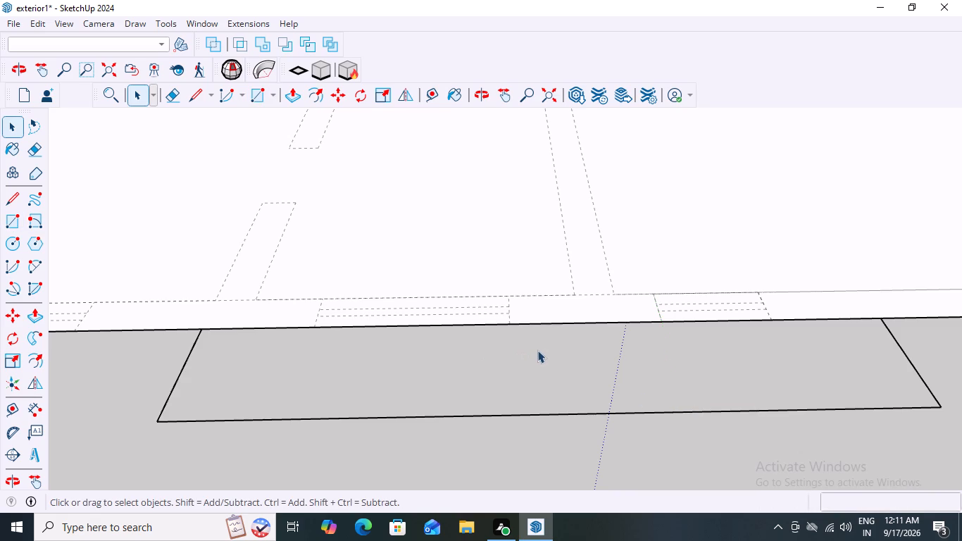
Draw a rectangle about 1067 x 229 mm over the wider window outline next to the small one in the long wall.
key(r)
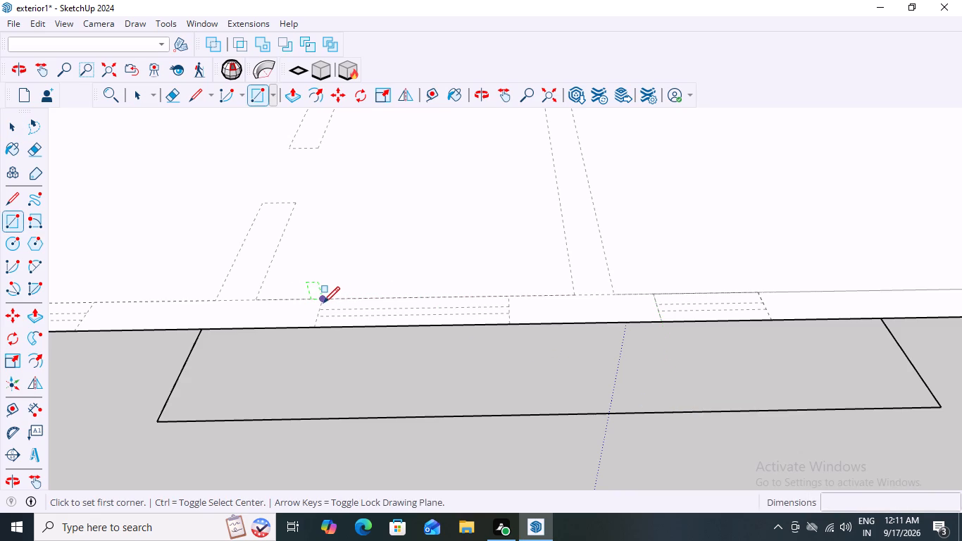
click(323, 301)
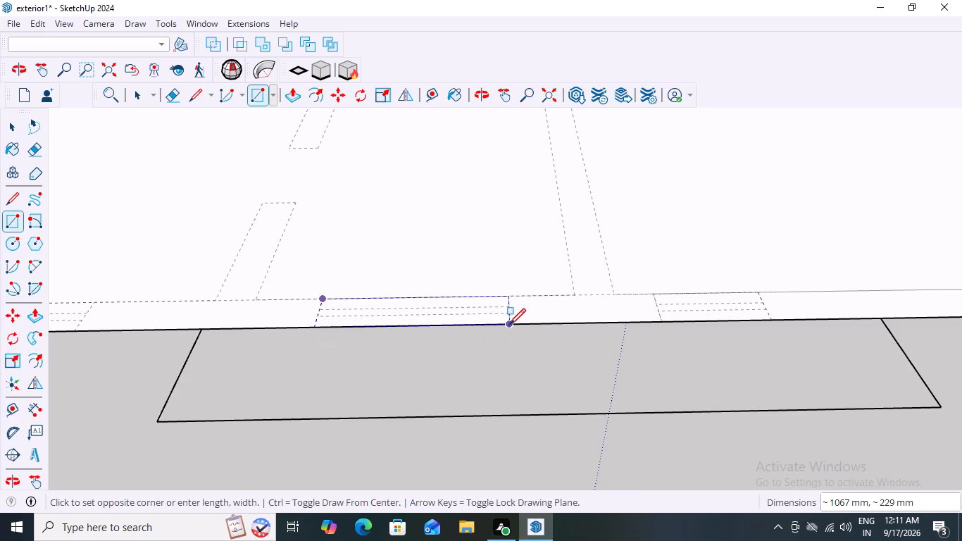
click(511, 324)
key(space)
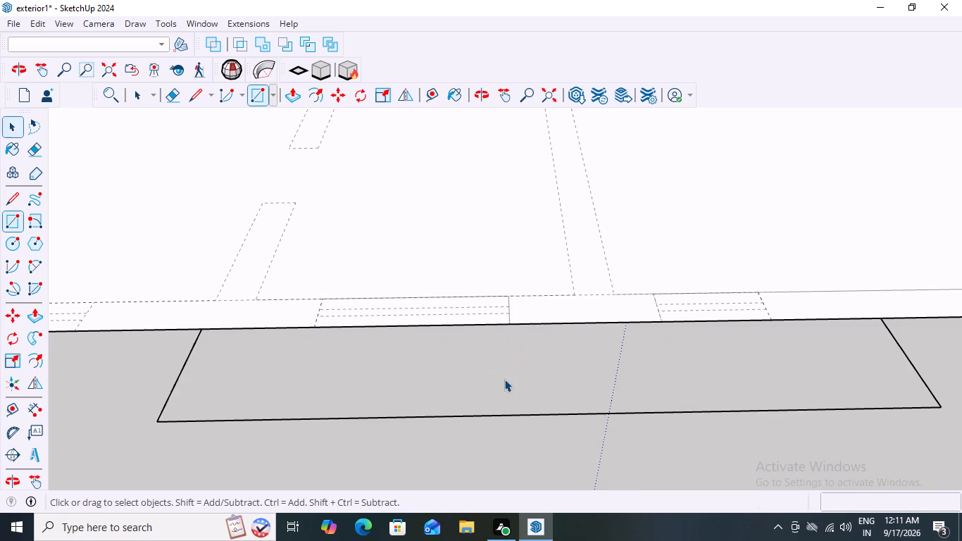
Draw a rectangle about 1067 x 229 mm over the window outline nearest the wall's projecting section.
scroll(553, 361, down, 8)
scroll(215, 332, up, 2)
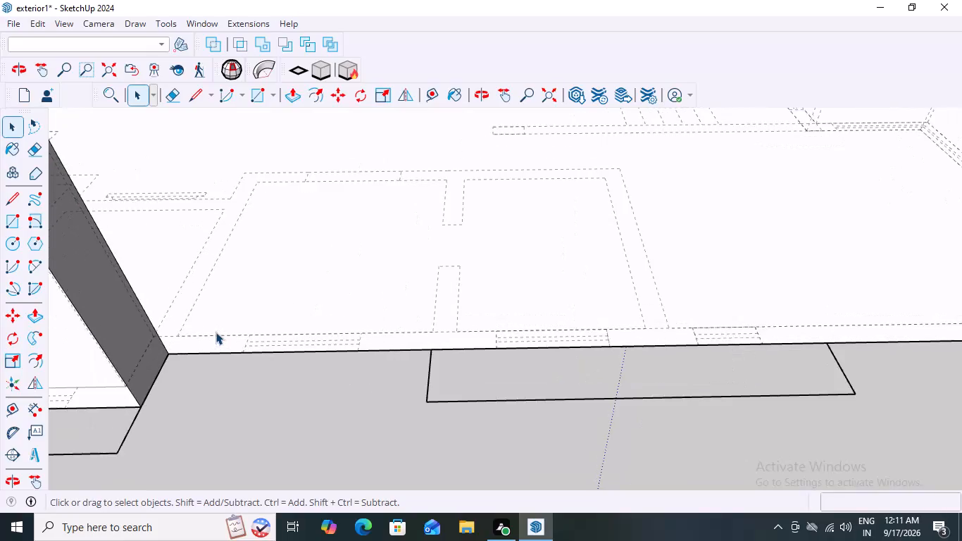
scroll(215, 332, up, 4)
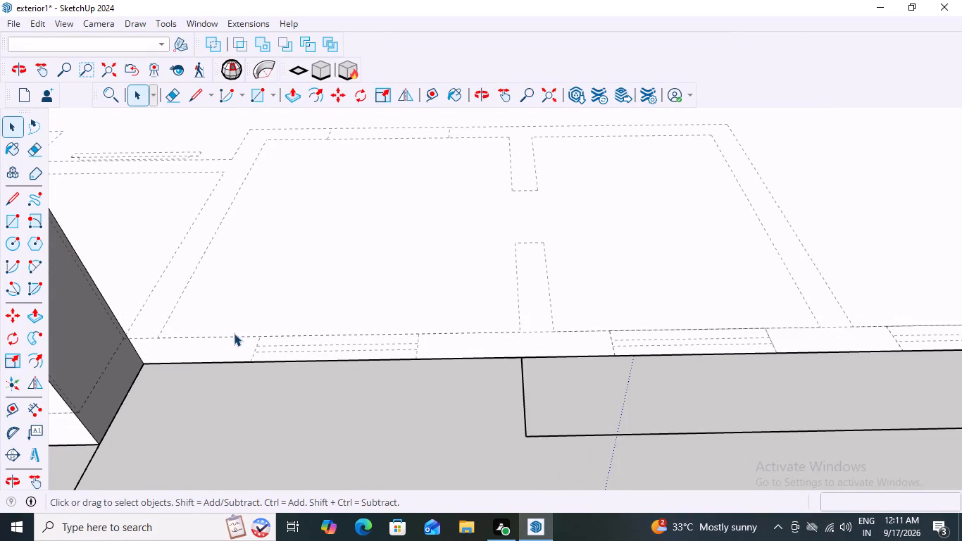
key(r)
click(261, 335)
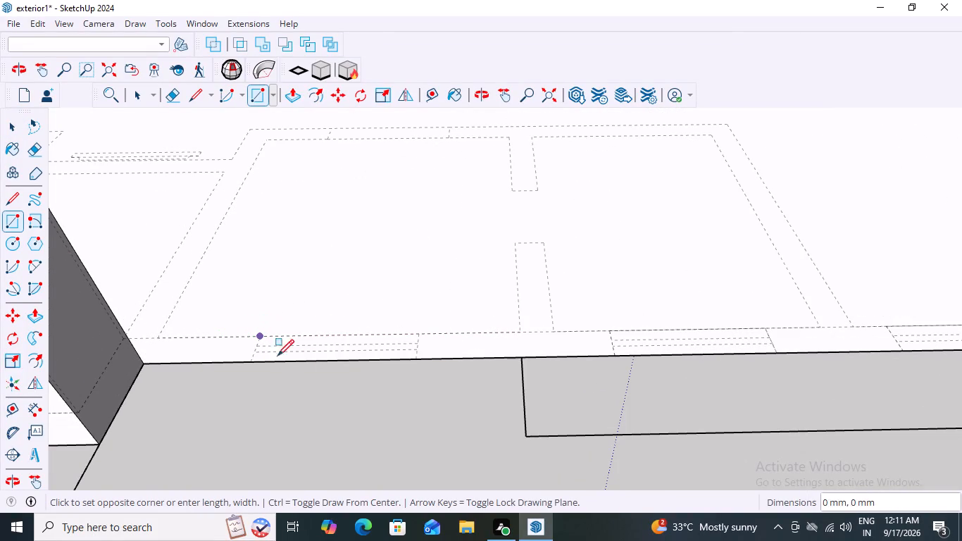
click(418, 359)
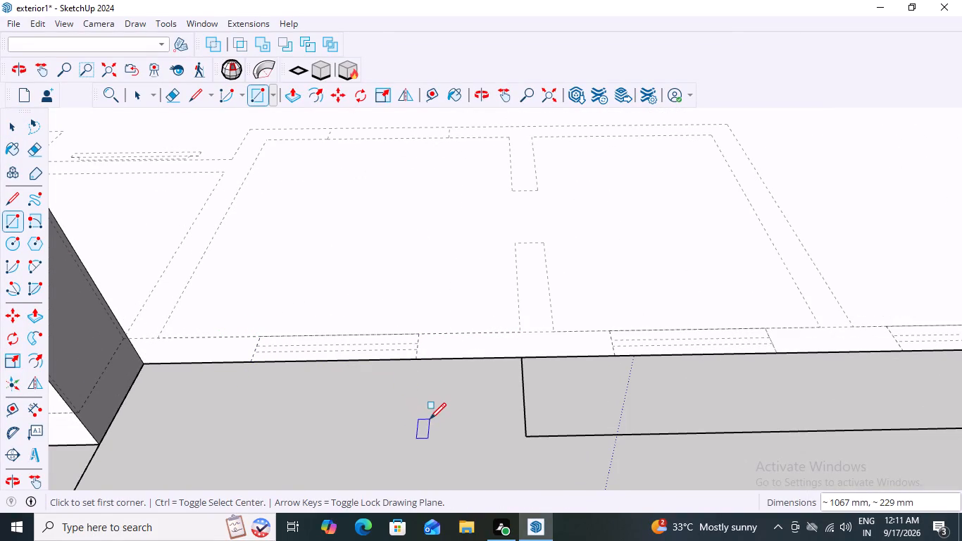
Push/Pull the two 1067 x 229 mm window rectangles at the long wall's base up 600 mm each.
key(space)
key(p)
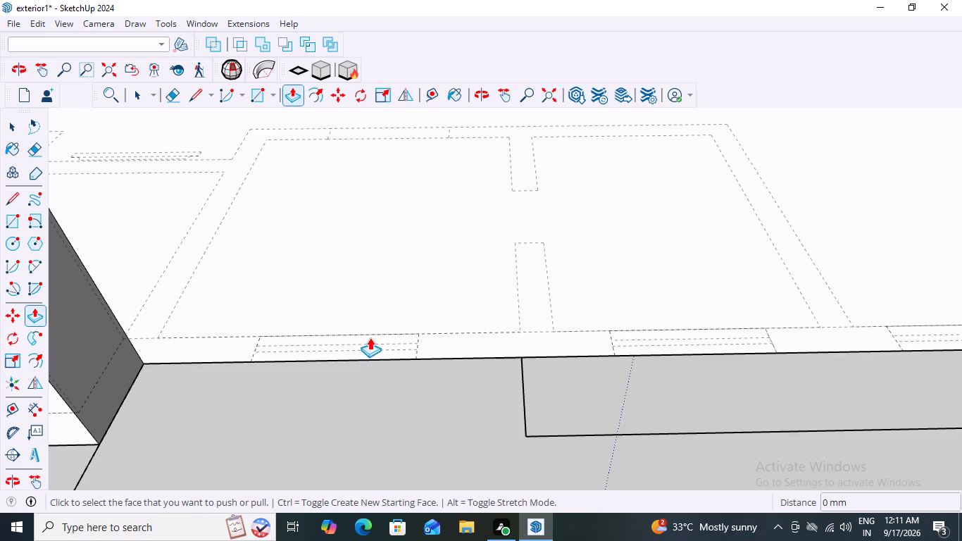
click(370, 337)
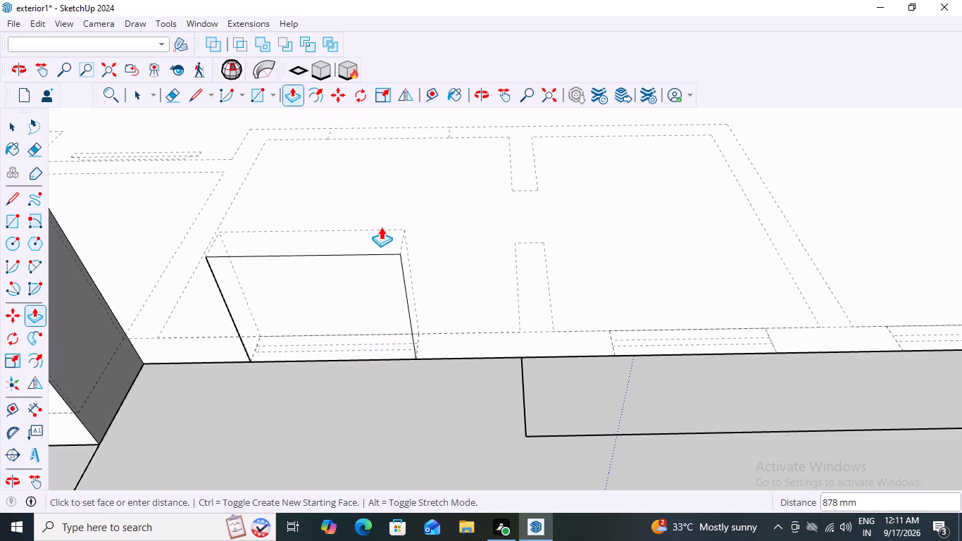
key(6)
text(00)
key(Return)
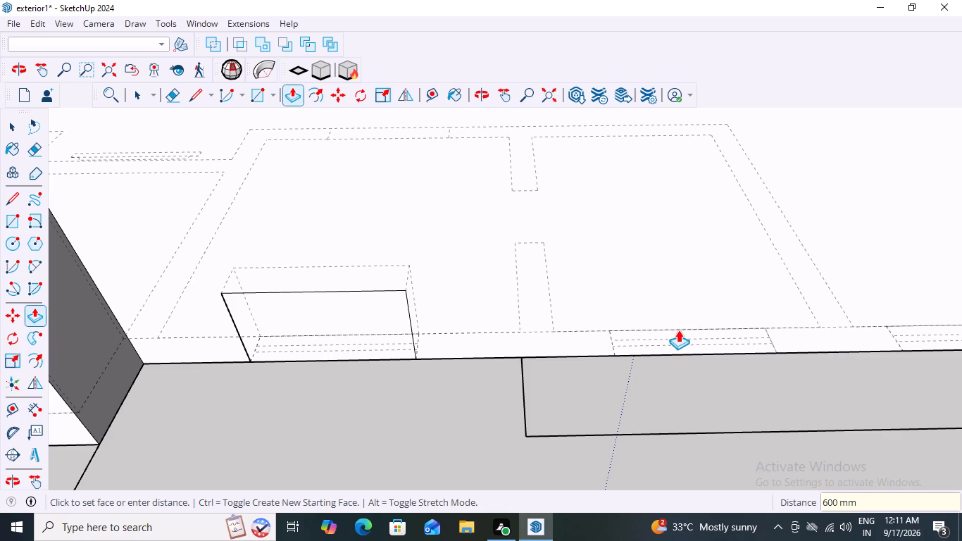
click(679, 330)
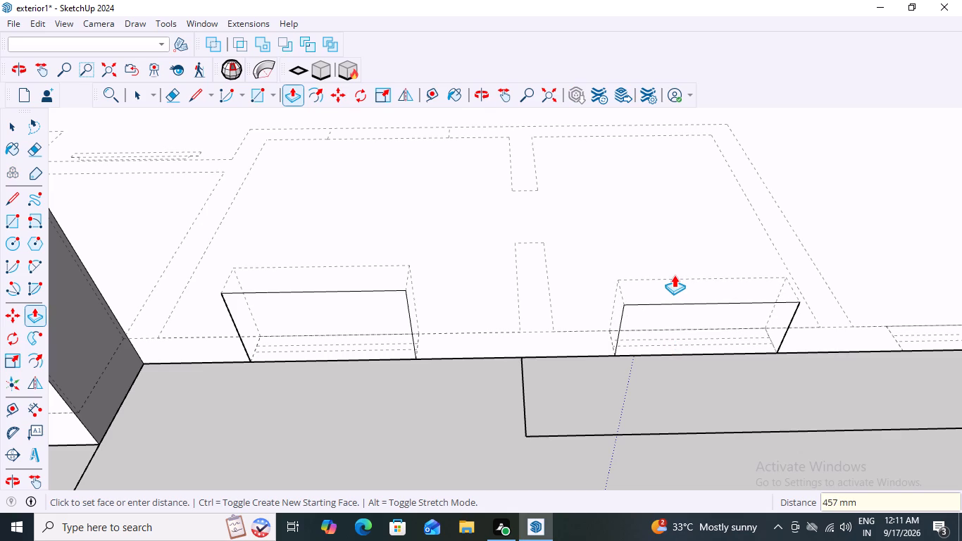
key(6)
text(00)
key(Return)
Push/Pull the small 610 x 229 mm window rectangle at the long wall's base up 600 mm.
scroll(683, 380, down, 8)
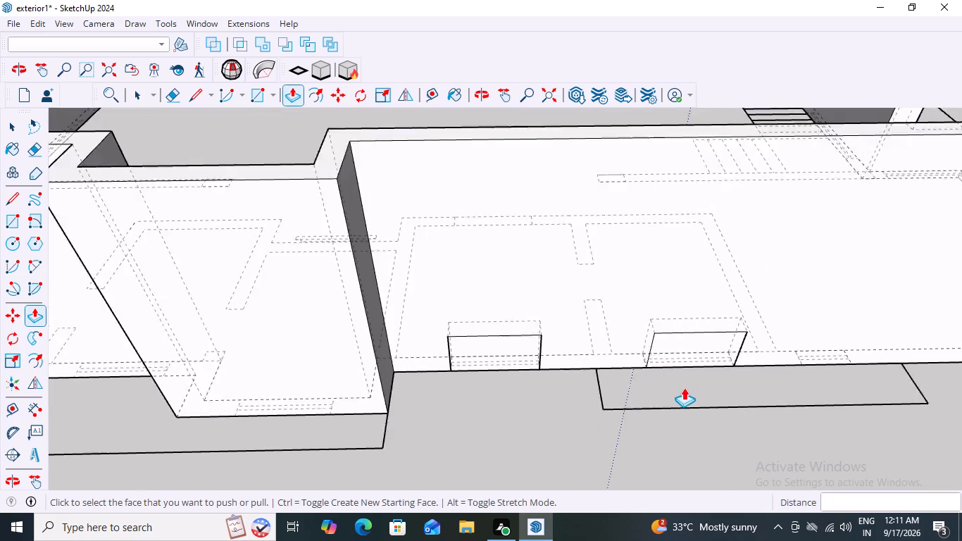
scroll(821, 357, up, 3)
click(821, 350)
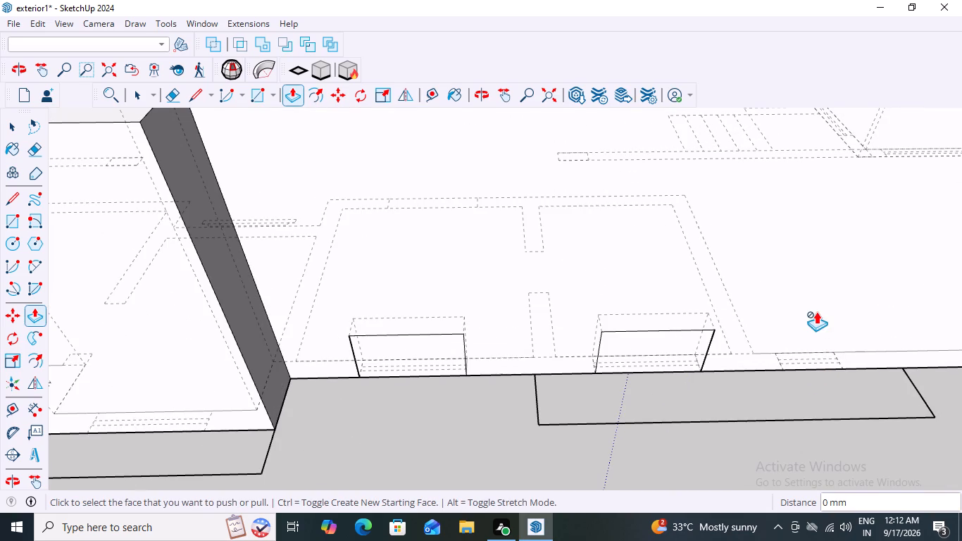
scroll(799, 347, up, 7)
click(810, 347)
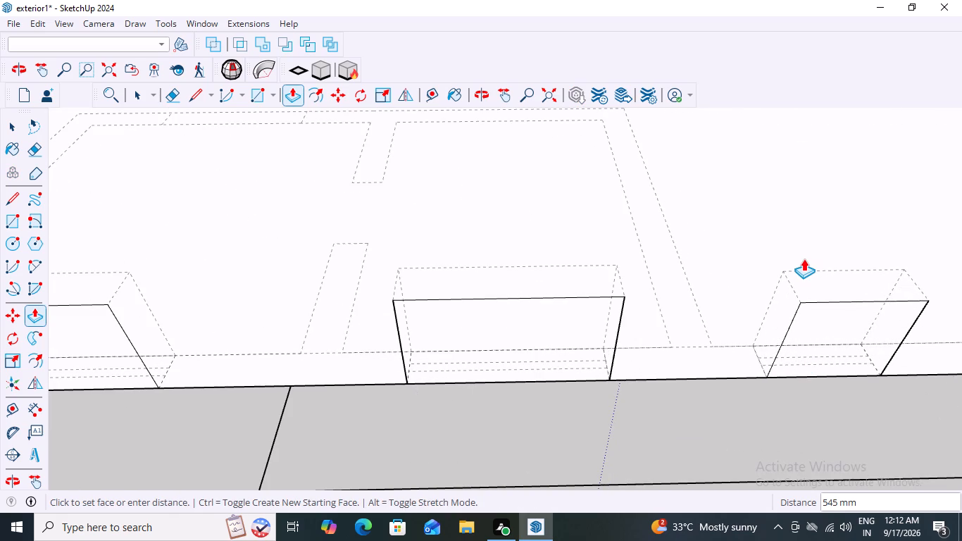
text(600)
key(Return)
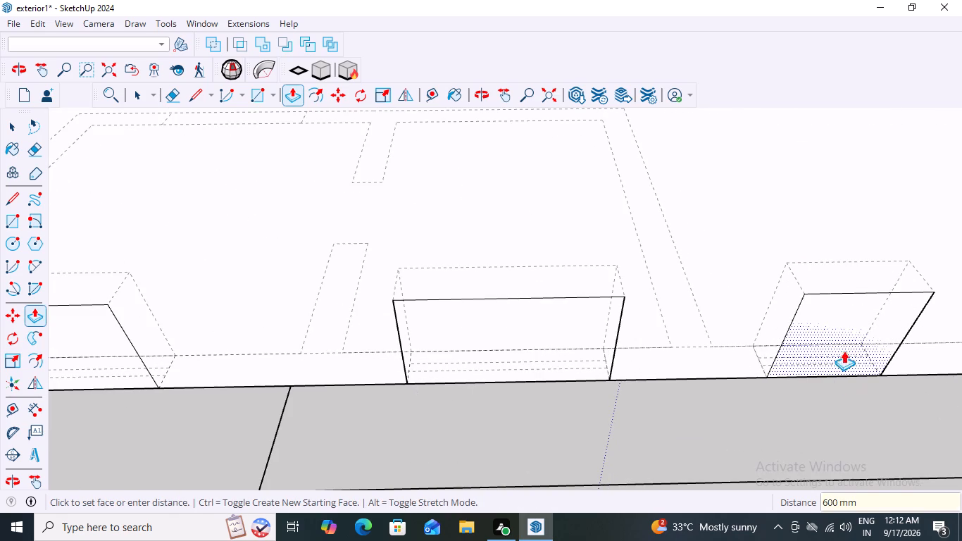
Extend the exterior-side faces of all three window blocks 200 mm outward from the long wall.
click(844, 337)
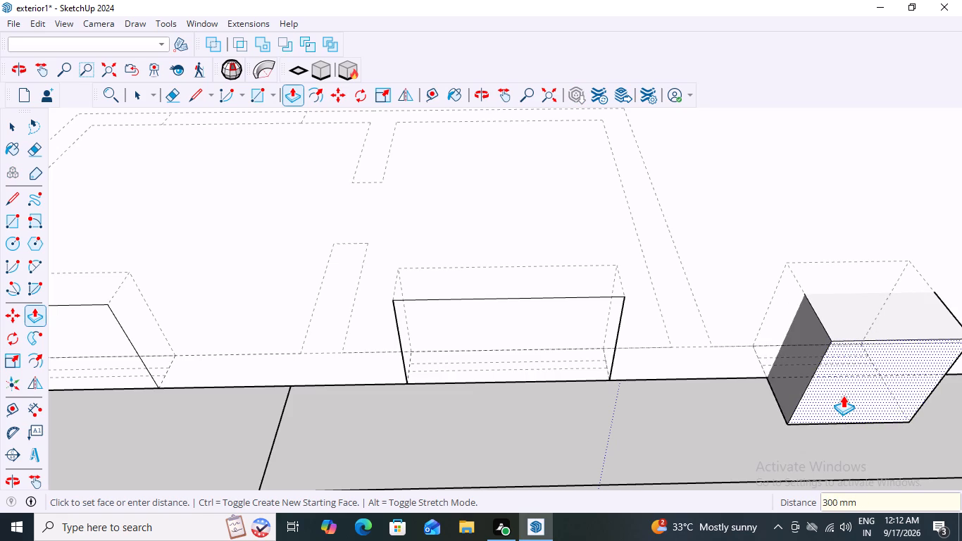
scroll(843, 395, down, 8)
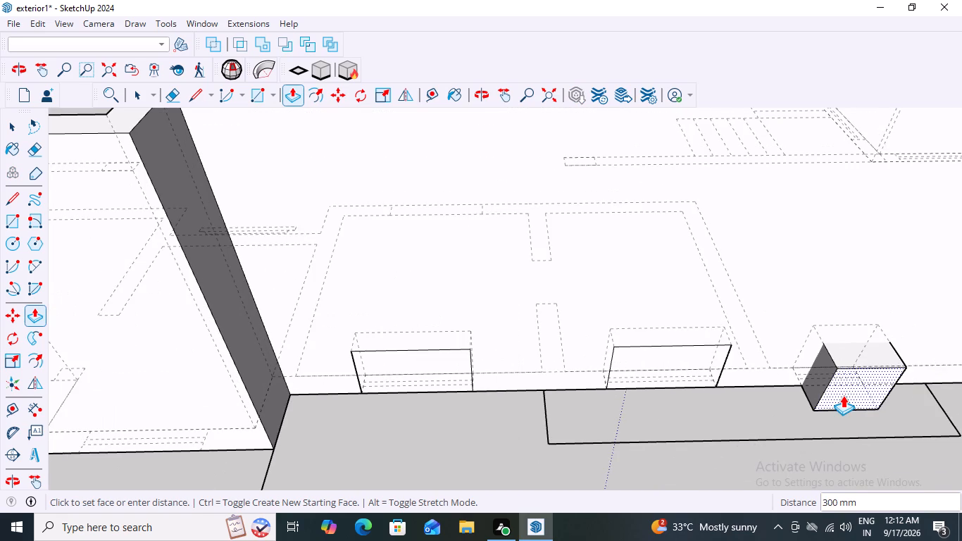
key(2)
text(00)
key(Return)
click(655, 360)
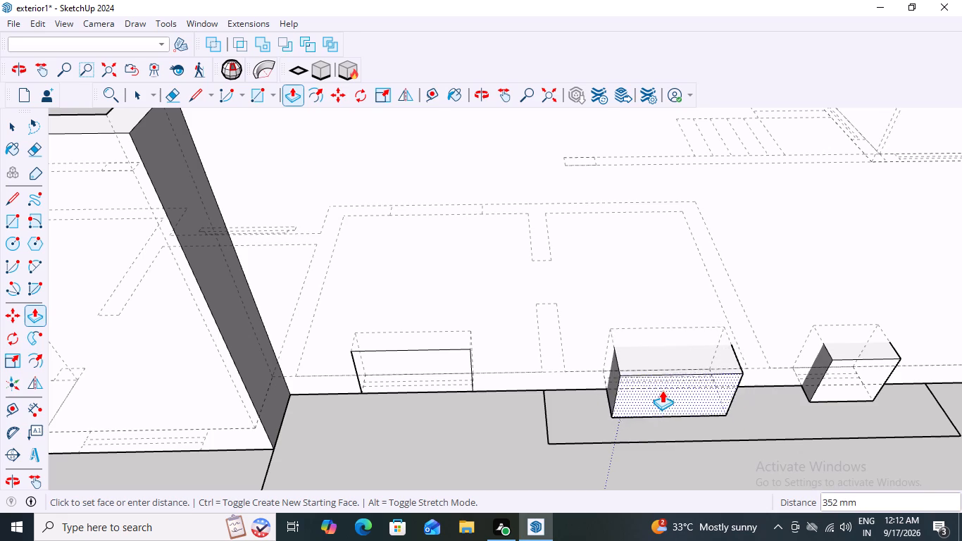
text(200)
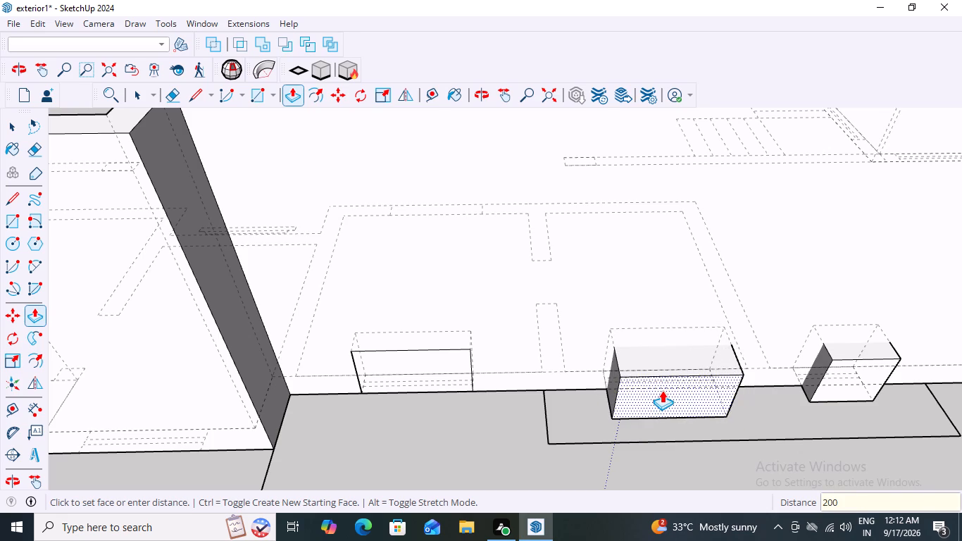
key(Return)
click(452, 371)
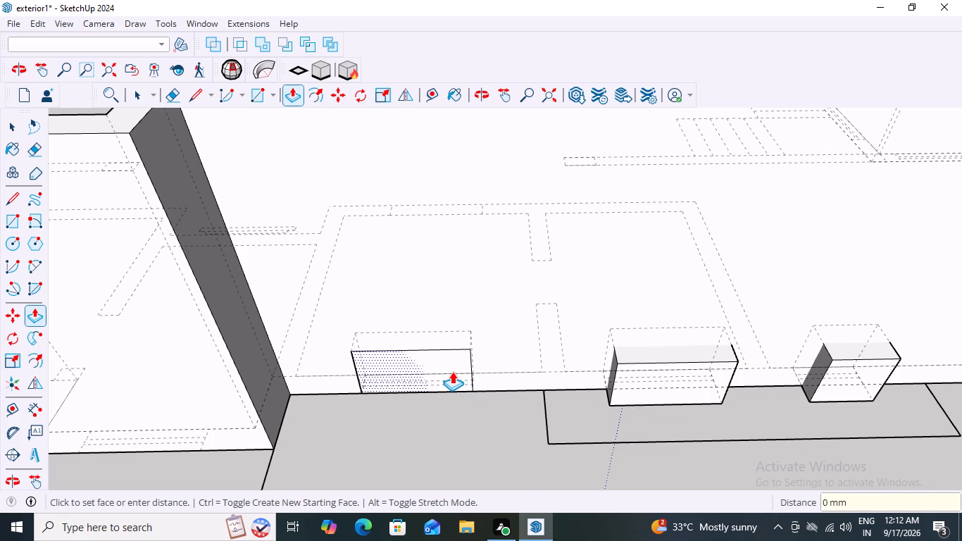
click(452, 371)
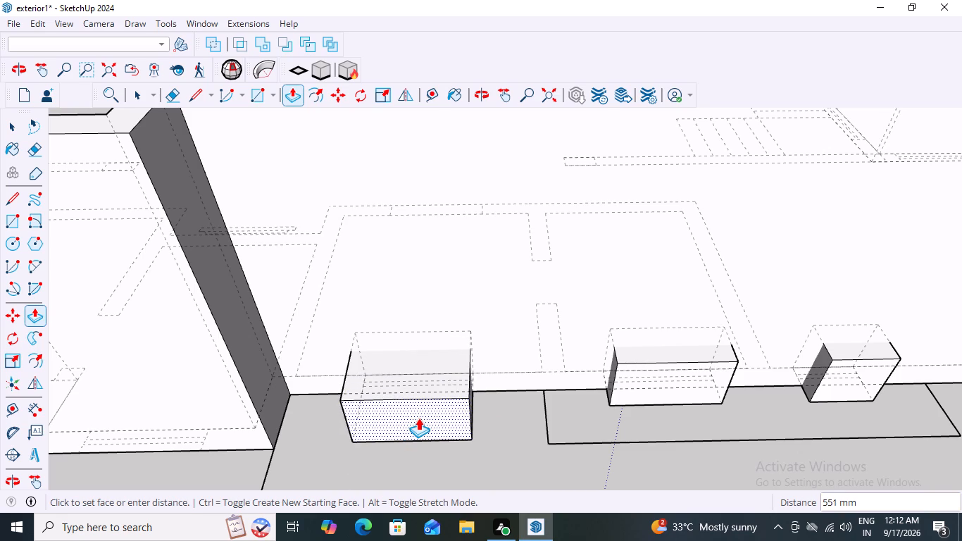
text(200)
key(Return)
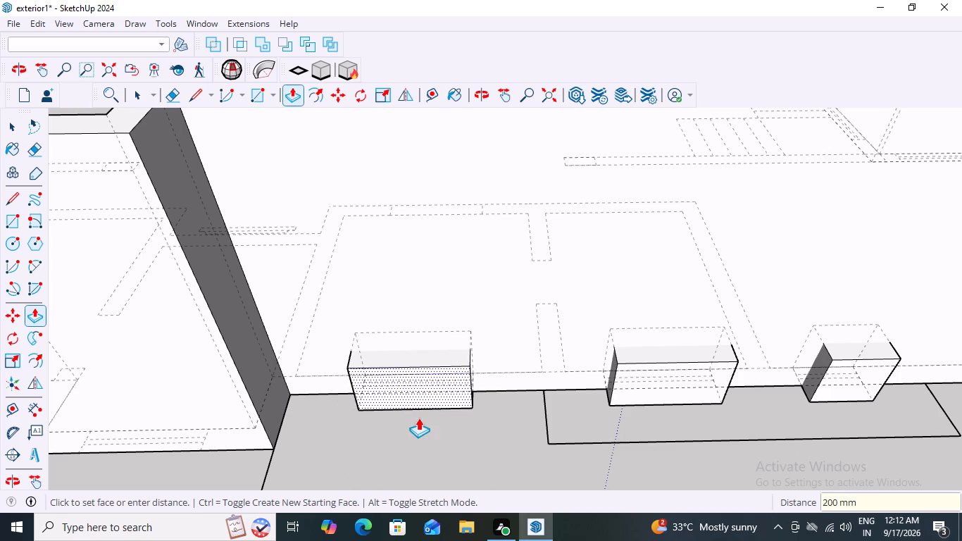
From inside the building, extend the small window block's interior-side face 200 mm out of the long wall.
scroll(742, 427, down, 9)
scroll(860, 435, up, 4)
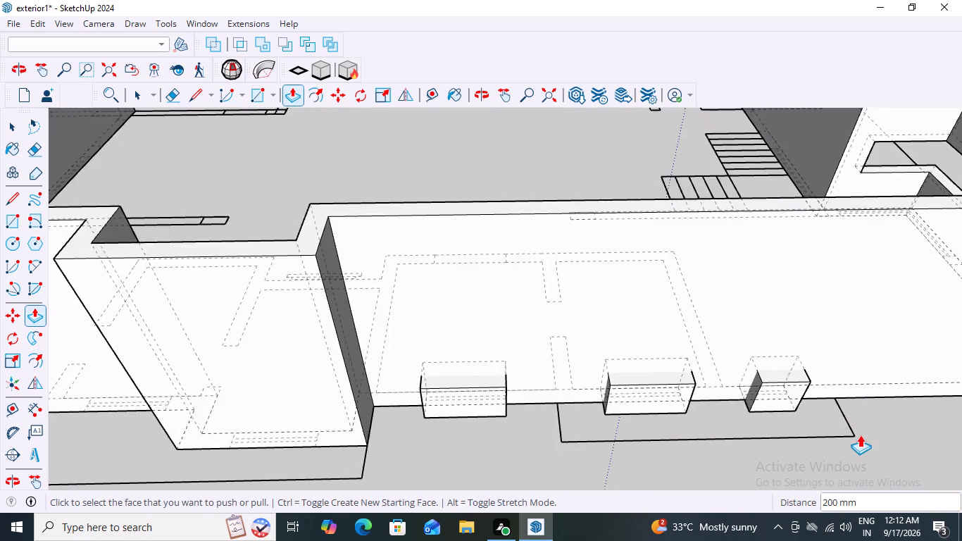
scroll(860, 435, down, 11)
middle_drag(899, 412, 614, 390)
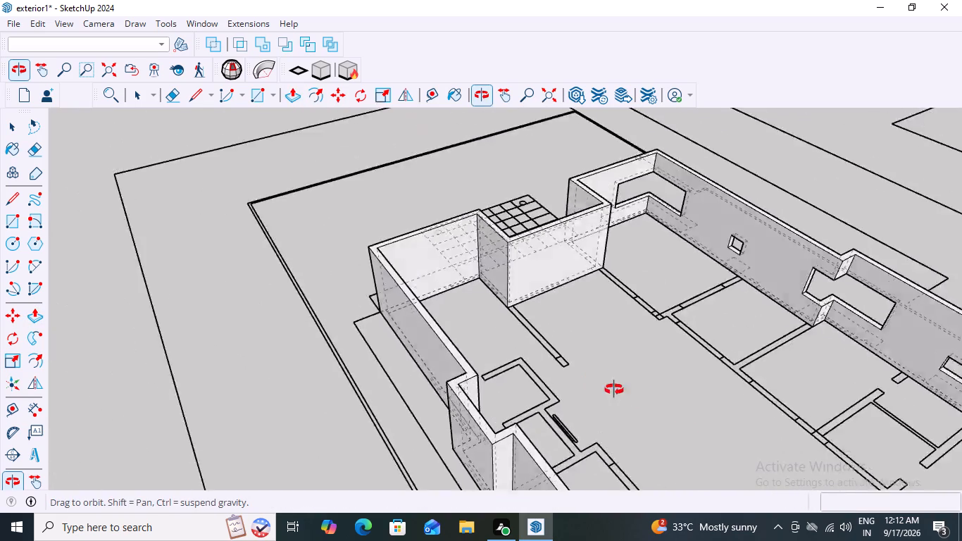
middle_drag(614, 390, 335, 308)
scroll(101, 499, up, 3)
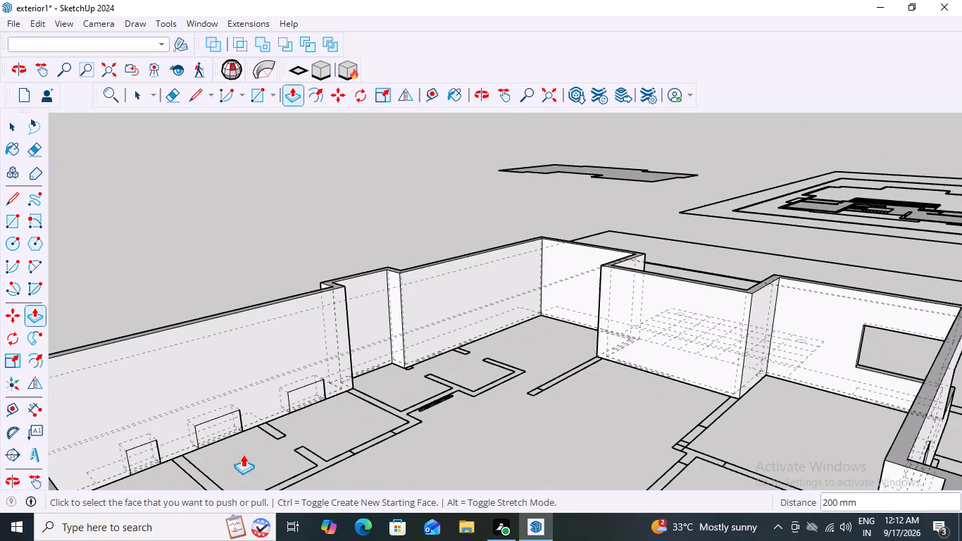
scroll(277, 443, down, 11)
scroll(310, 446, up, 14)
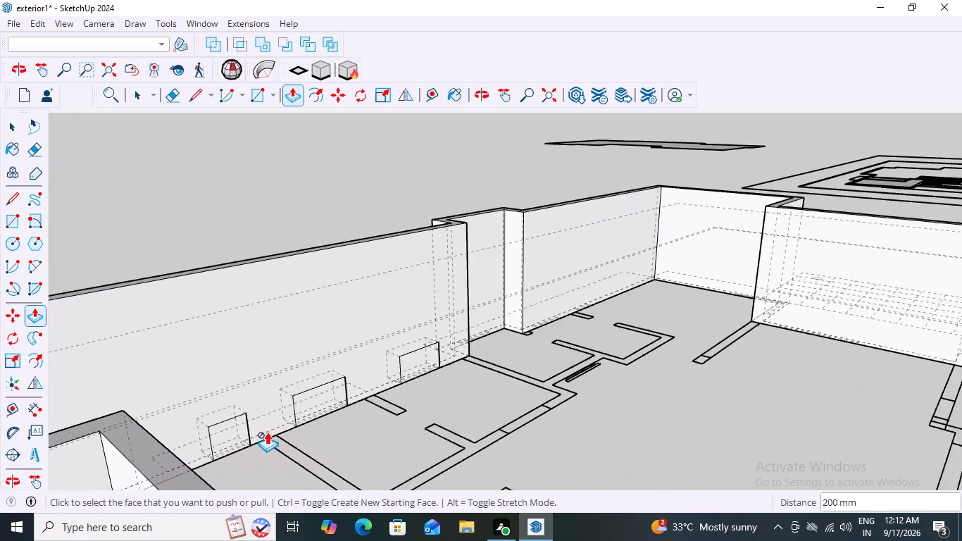
scroll(267, 432, up, 1)
click(217, 437)
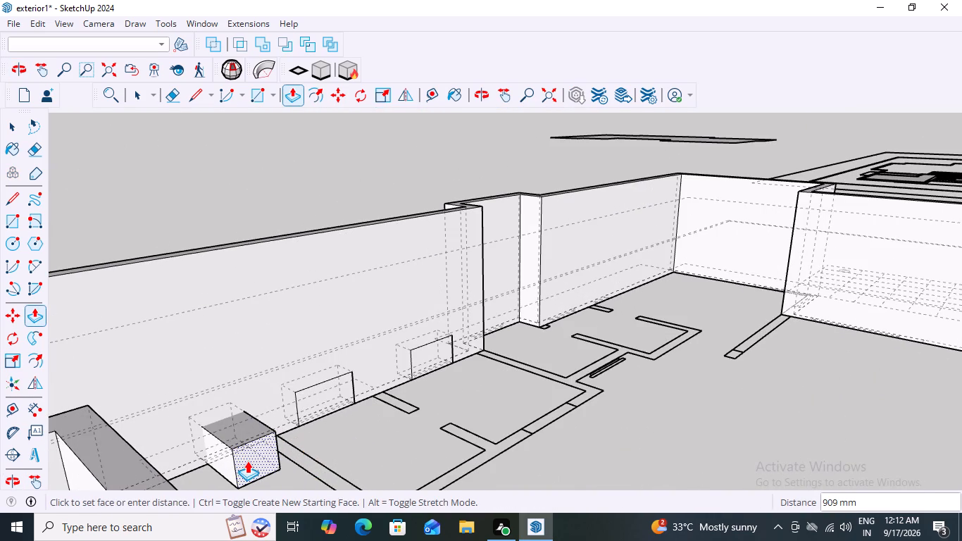
text(20)
key(0)
key(Return)
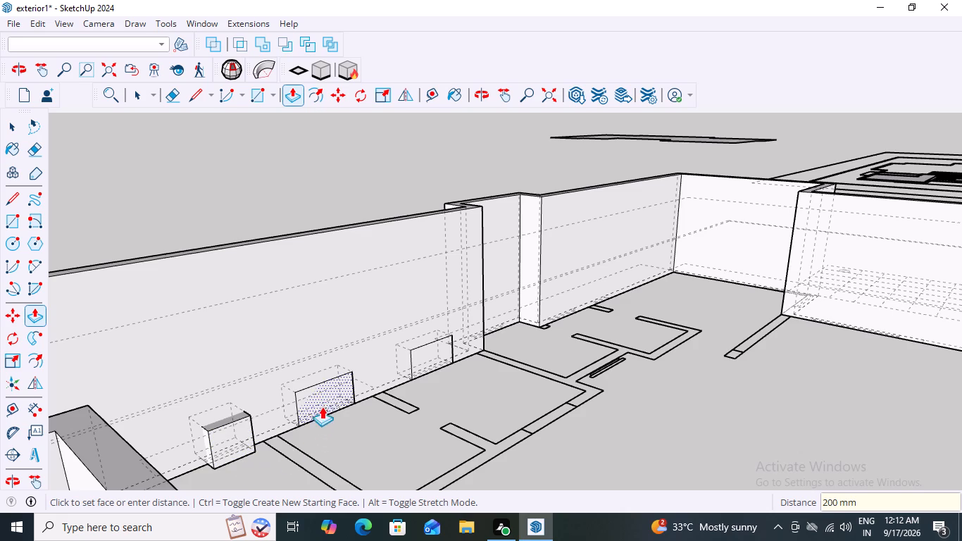
Extend the interior-side faces of the two wider window blocks 200 mm out of the long wall.
click(330, 389)
text(200)
key(Return)
click(440, 351)
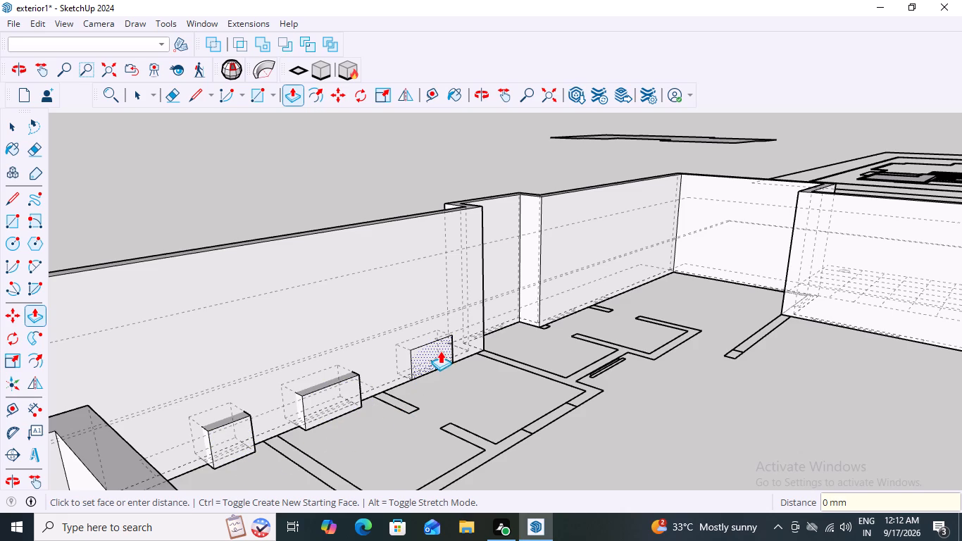
text(200)
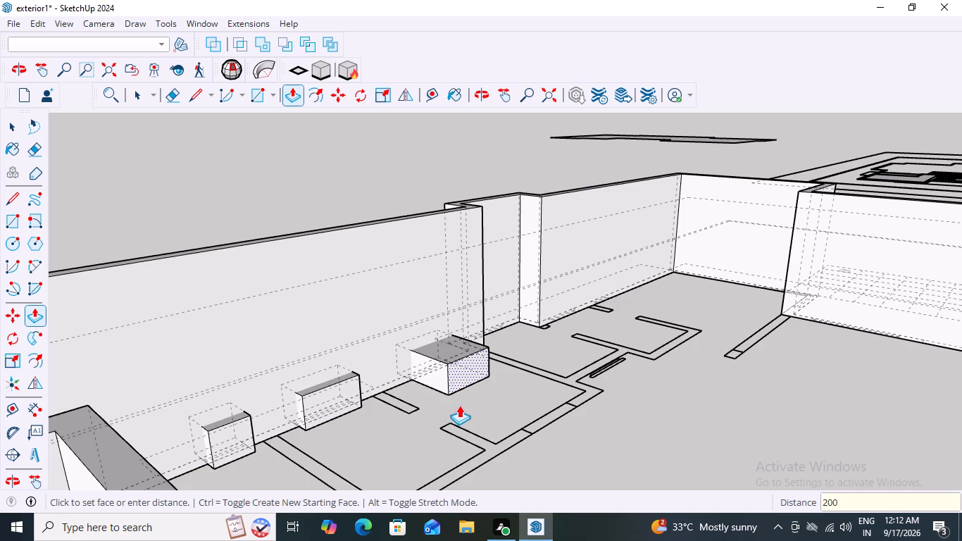
key(Return)
Make a group of the whole window block nearest the long wall's projecting section.
key(space)
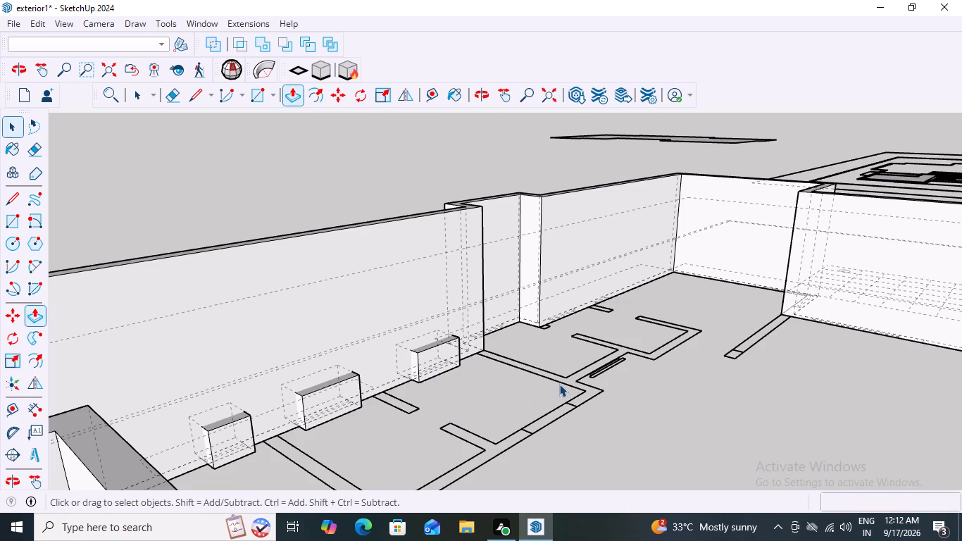
click(564, 380)
click(763, 431)
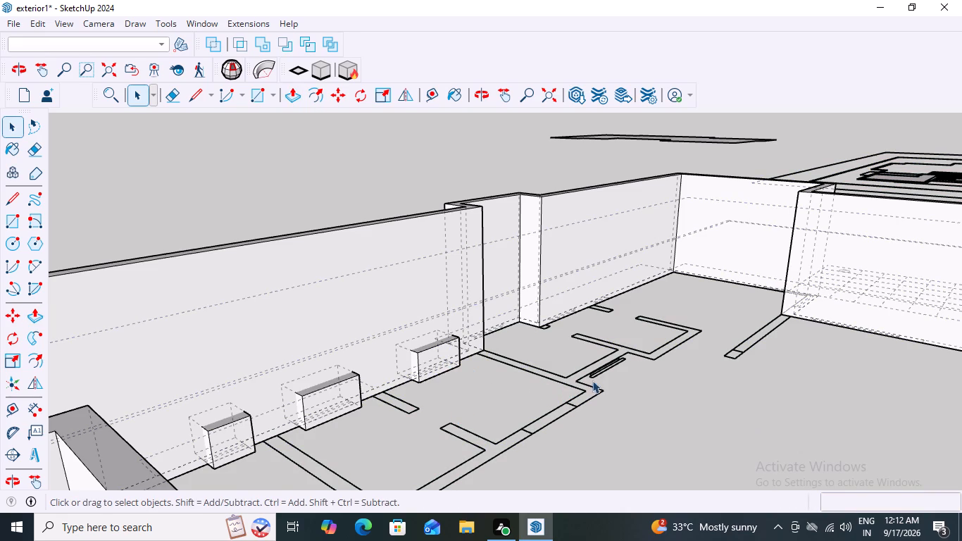
click(431, 364)
triple_click(431, 364)
double_click(431, 364)
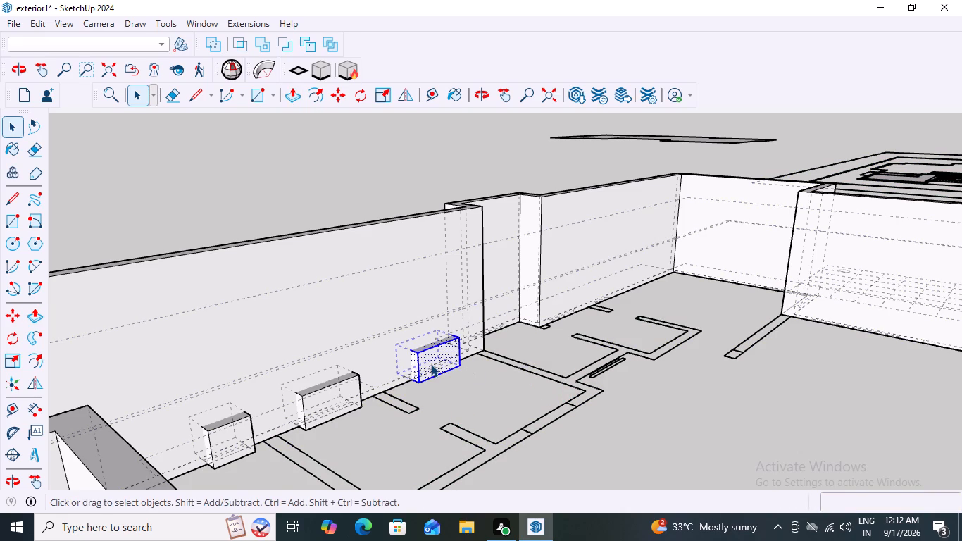
right_click(425, 360)
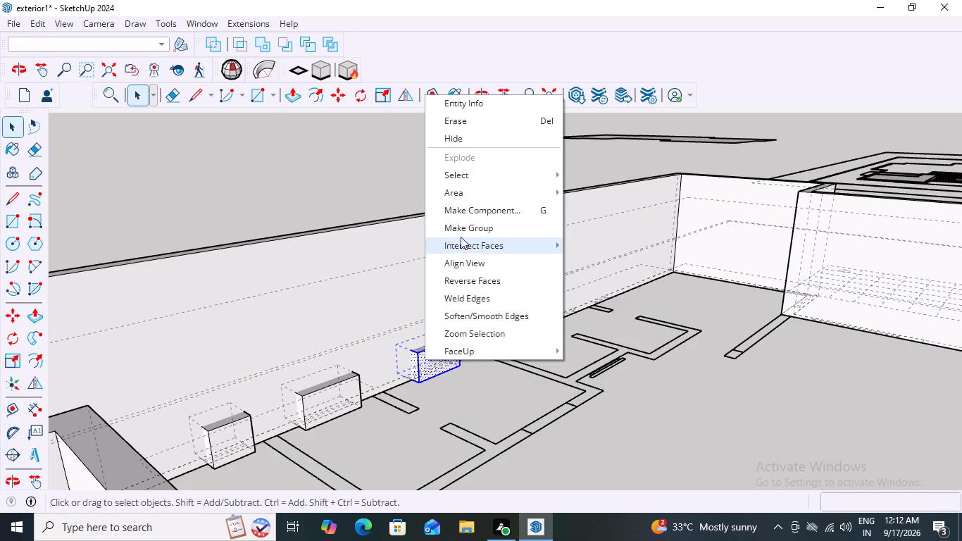
click(461, 228)
Make a group of the whole middle window block at the long wall's base.
triple_click(326, 397)
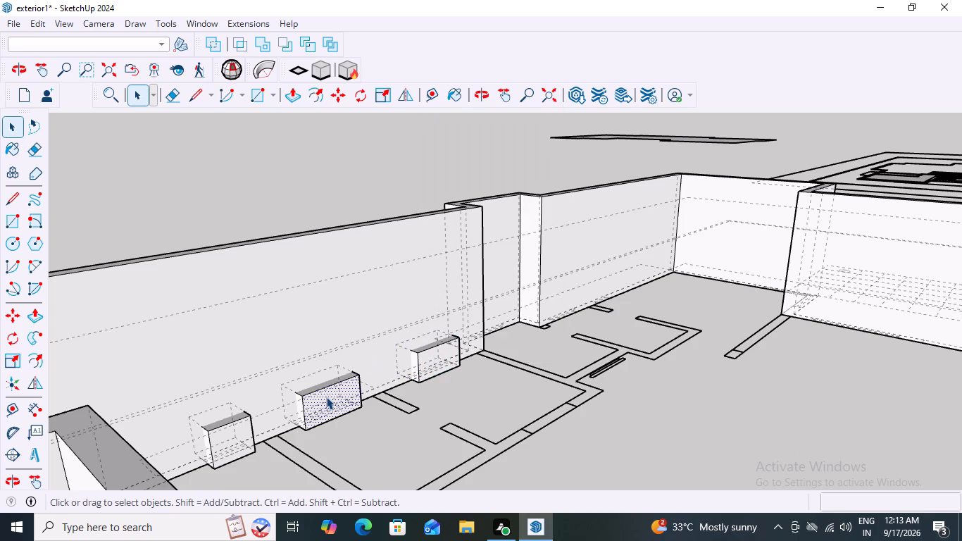
double_click(326, 397)
click(326, 397)
triple_click(326, 397)
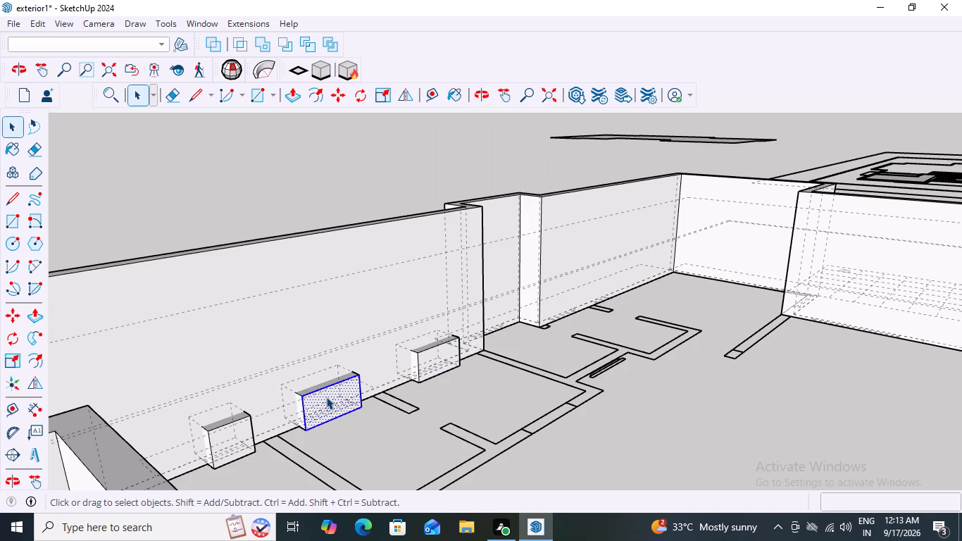
right_click(326, 397)
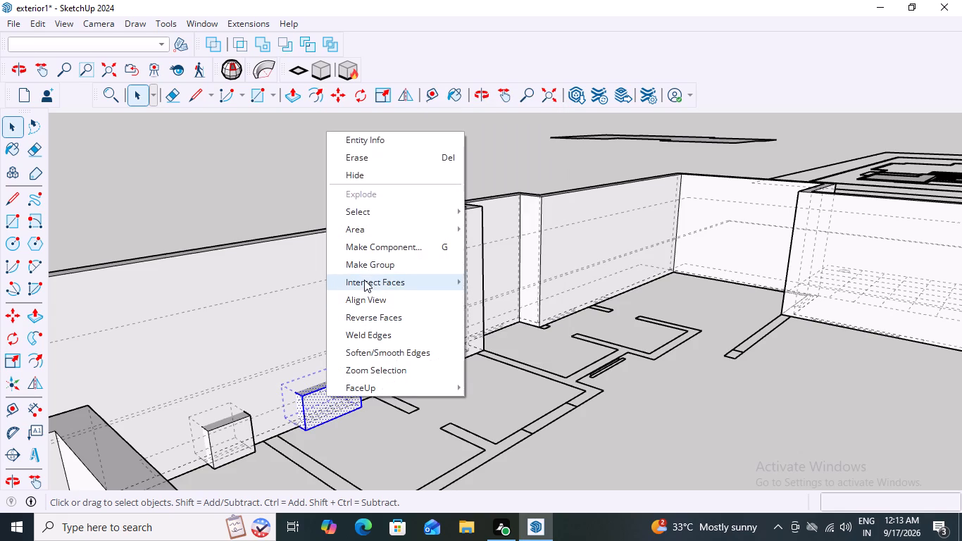
click(373, 266)
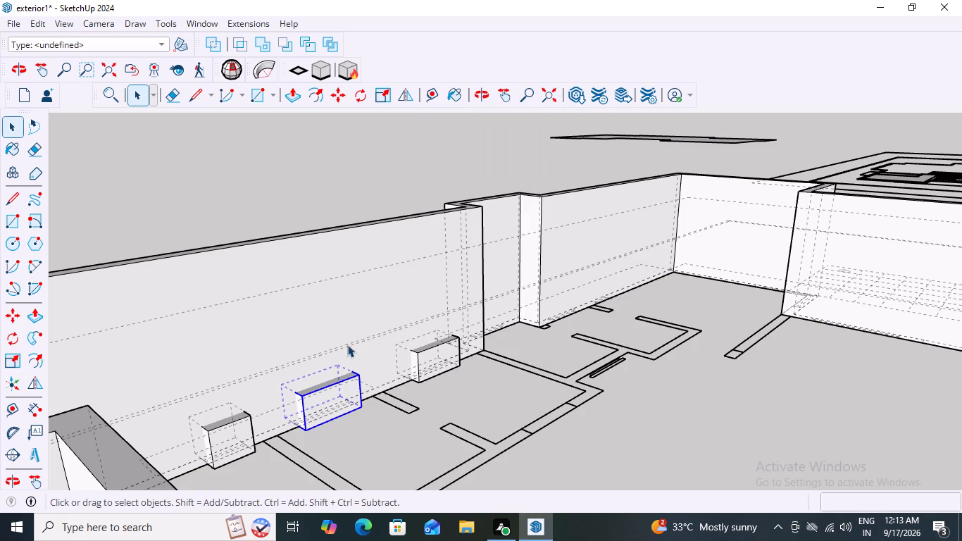
Make a group of the whole small window block at the long wall's base, farthest from the projecting section.
triple_click(231, 436)
double_click(231, 436)
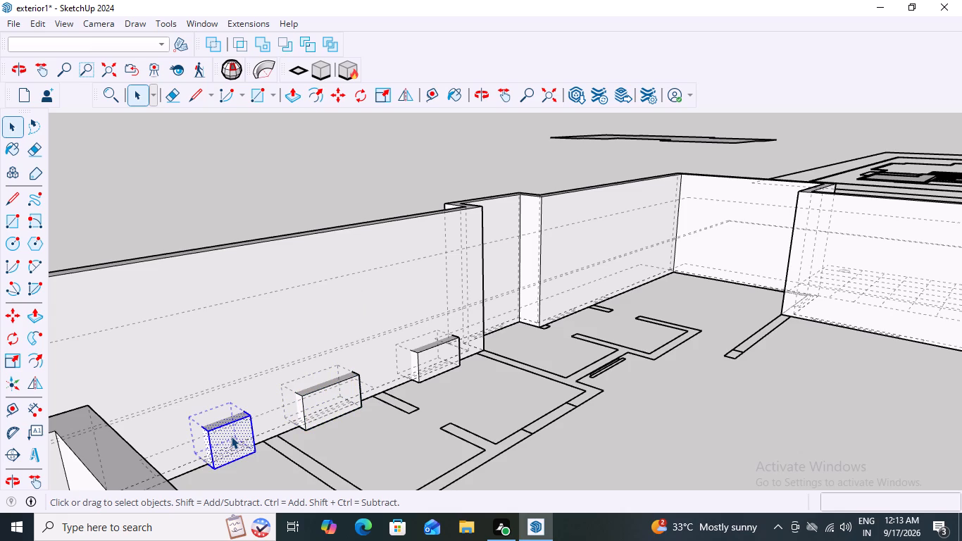
right_click(231, 436)
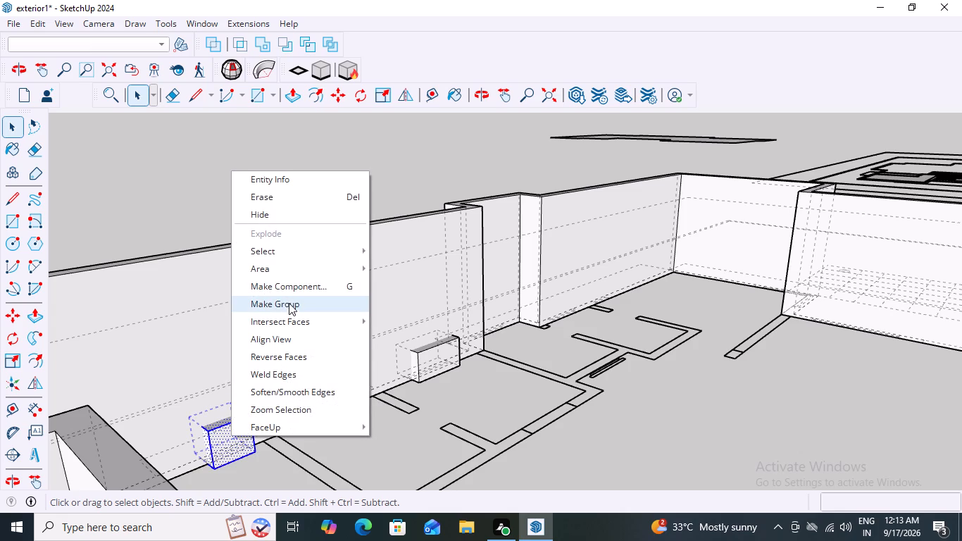
click(289, 305)
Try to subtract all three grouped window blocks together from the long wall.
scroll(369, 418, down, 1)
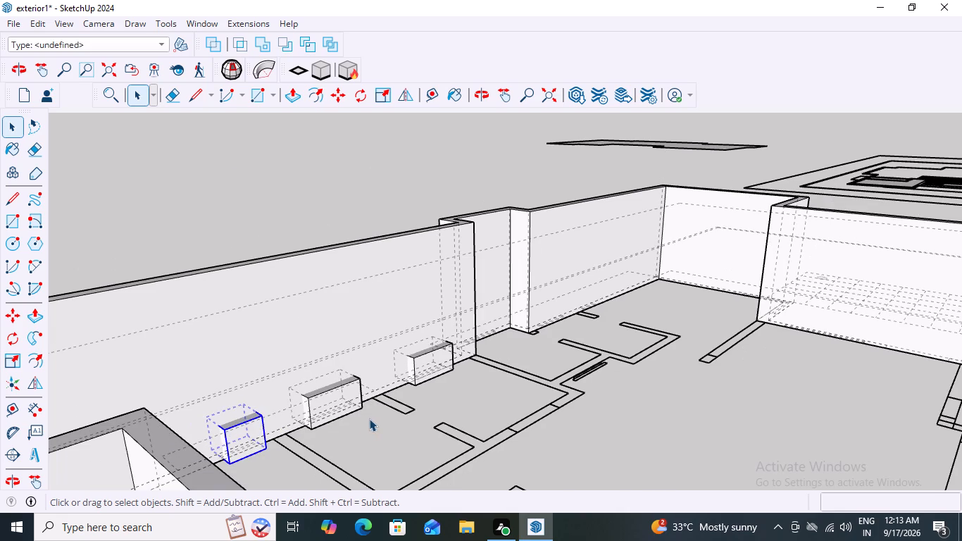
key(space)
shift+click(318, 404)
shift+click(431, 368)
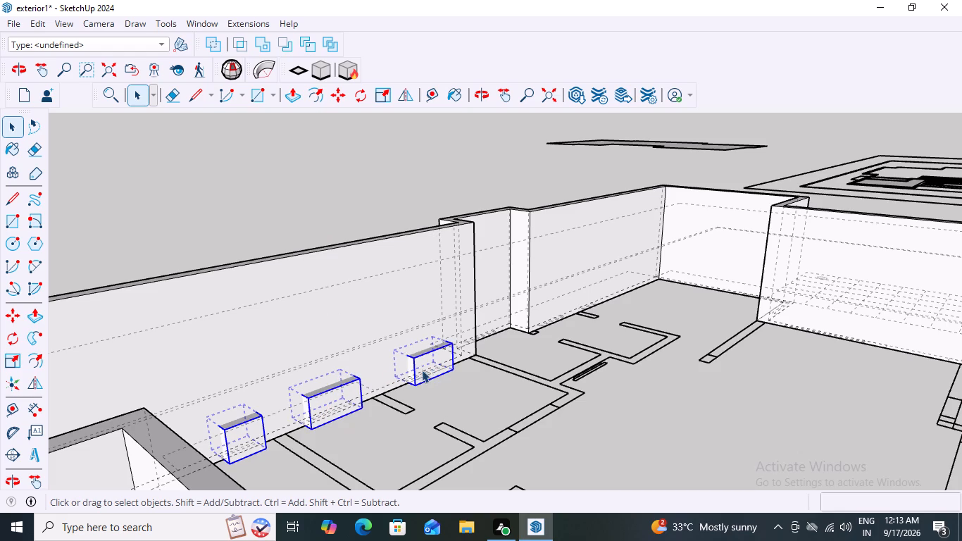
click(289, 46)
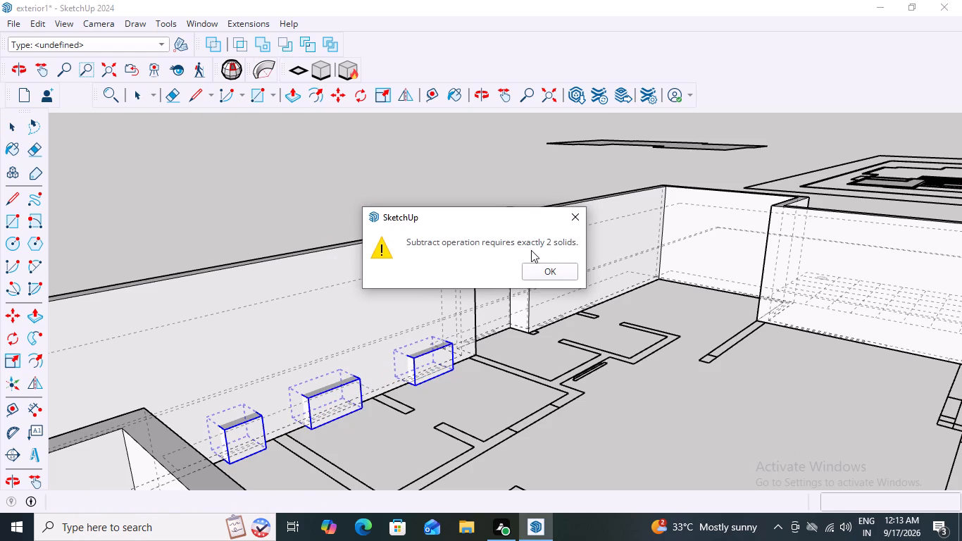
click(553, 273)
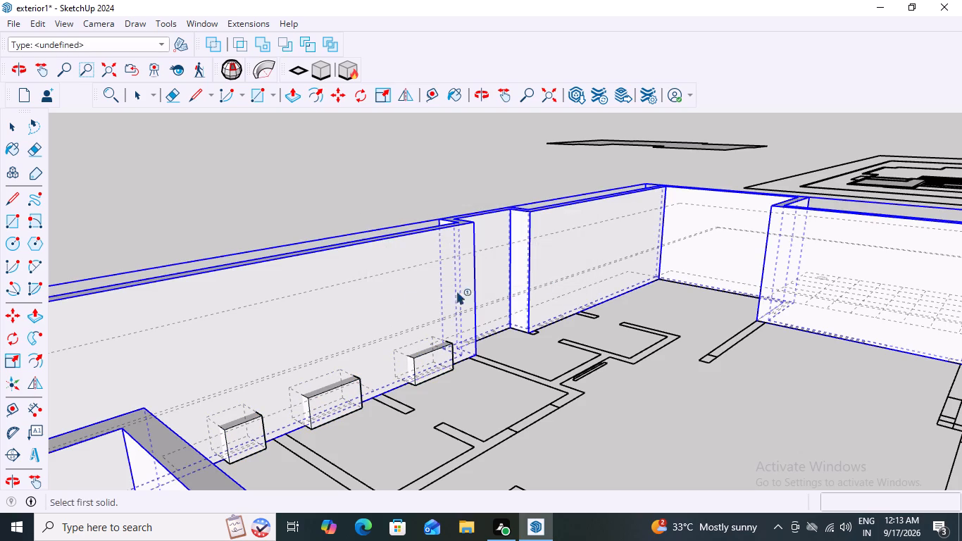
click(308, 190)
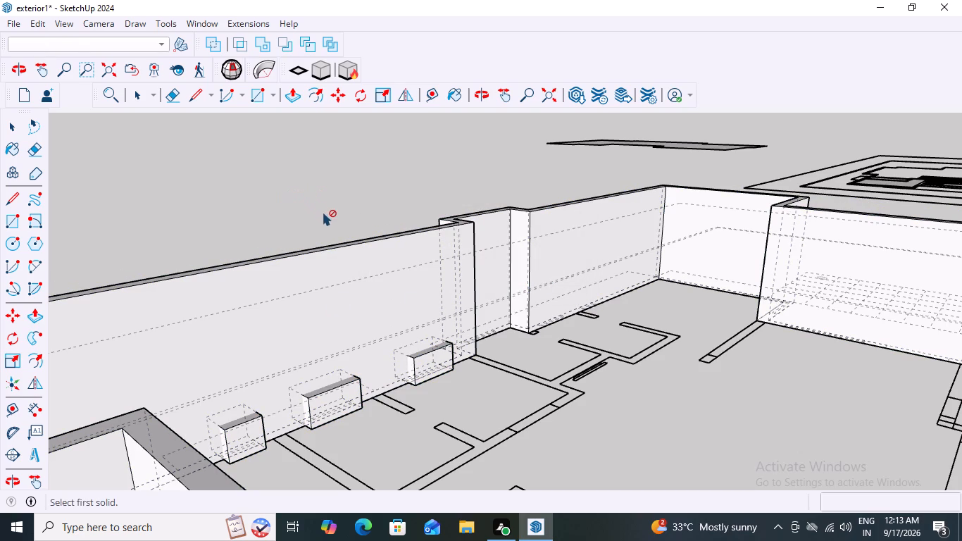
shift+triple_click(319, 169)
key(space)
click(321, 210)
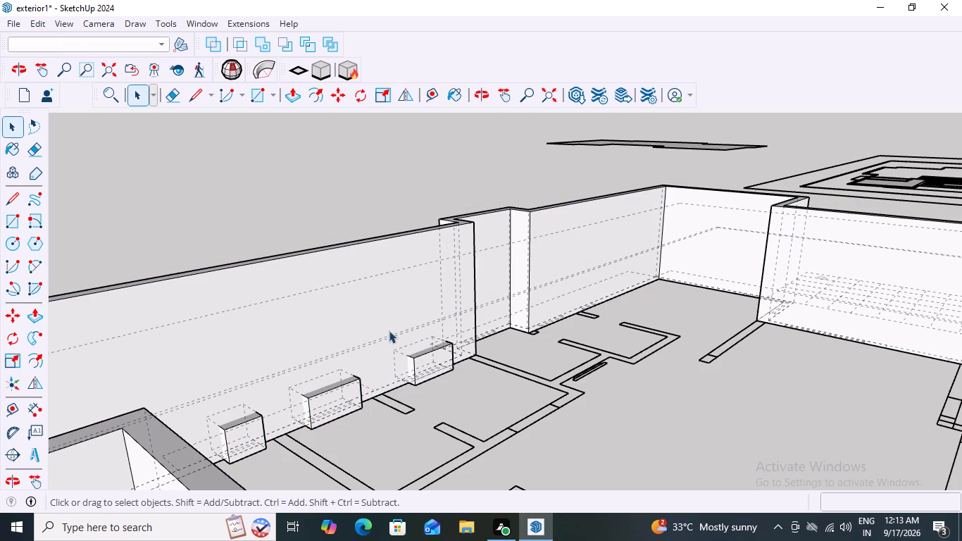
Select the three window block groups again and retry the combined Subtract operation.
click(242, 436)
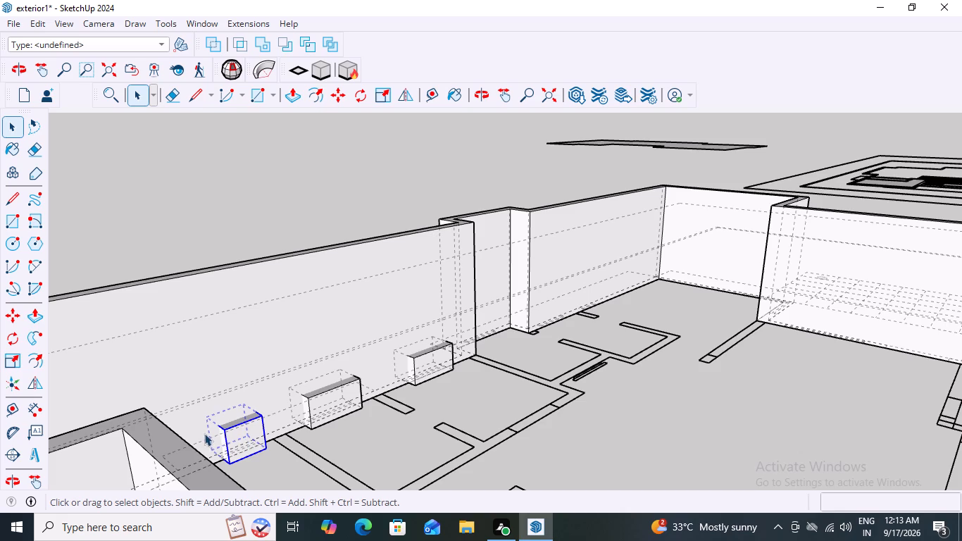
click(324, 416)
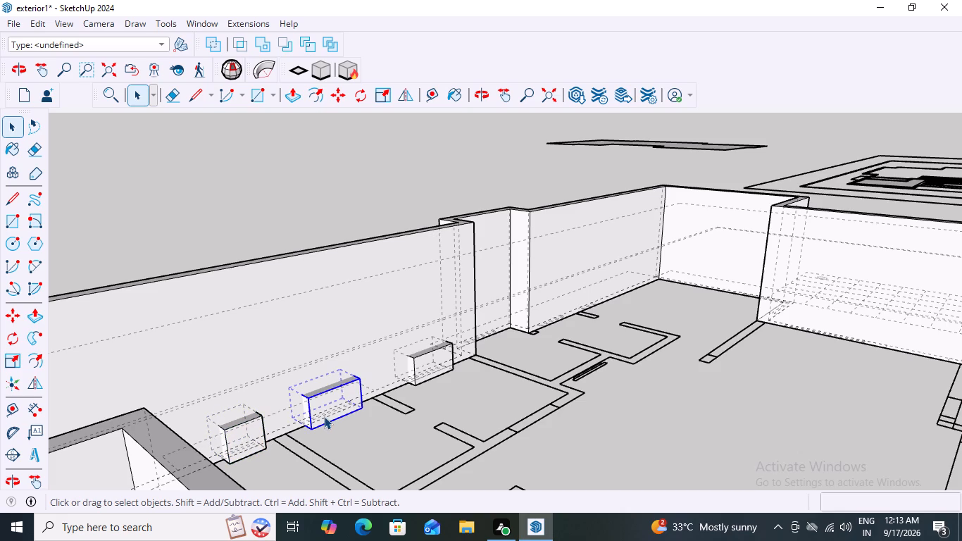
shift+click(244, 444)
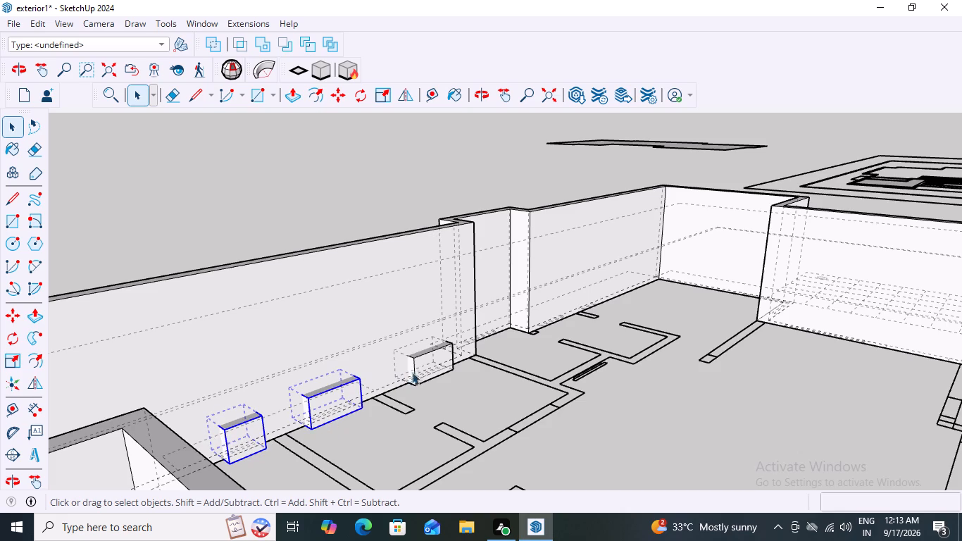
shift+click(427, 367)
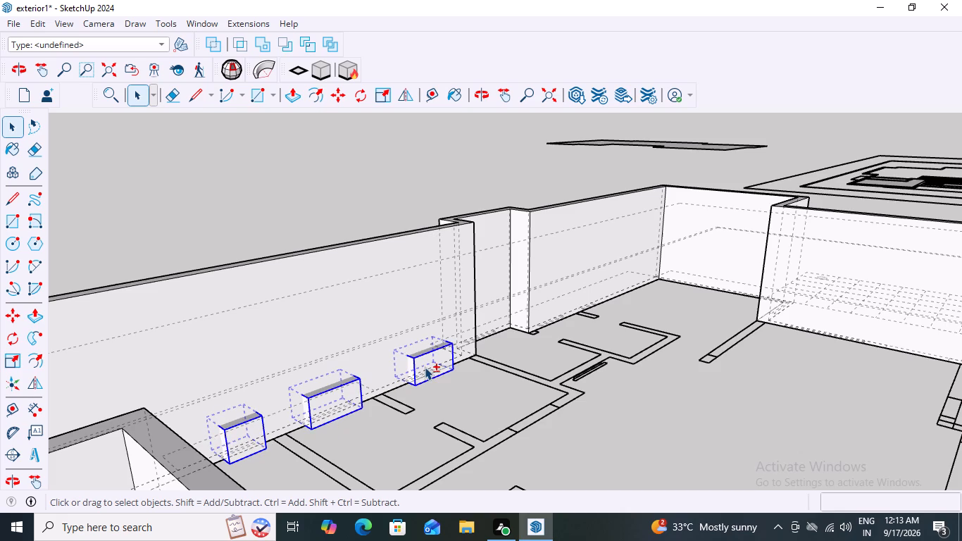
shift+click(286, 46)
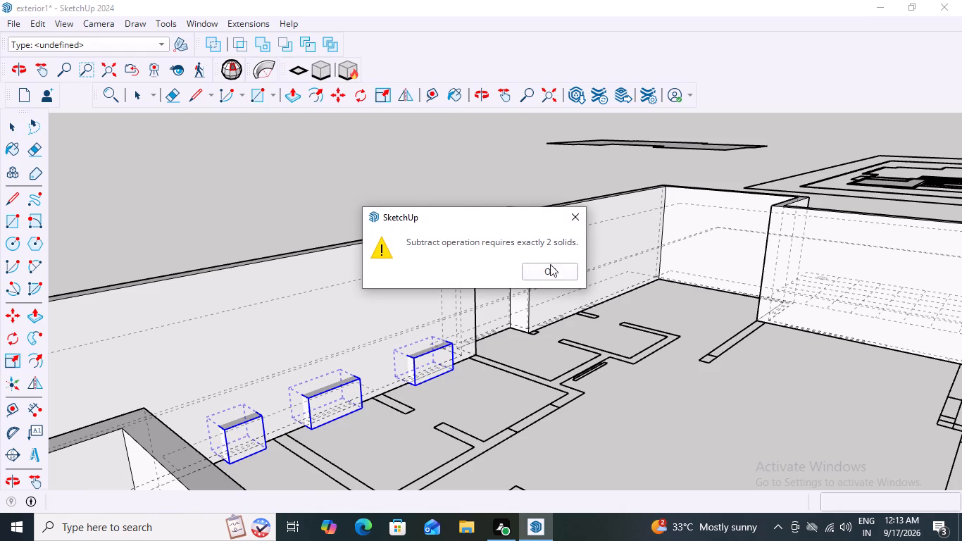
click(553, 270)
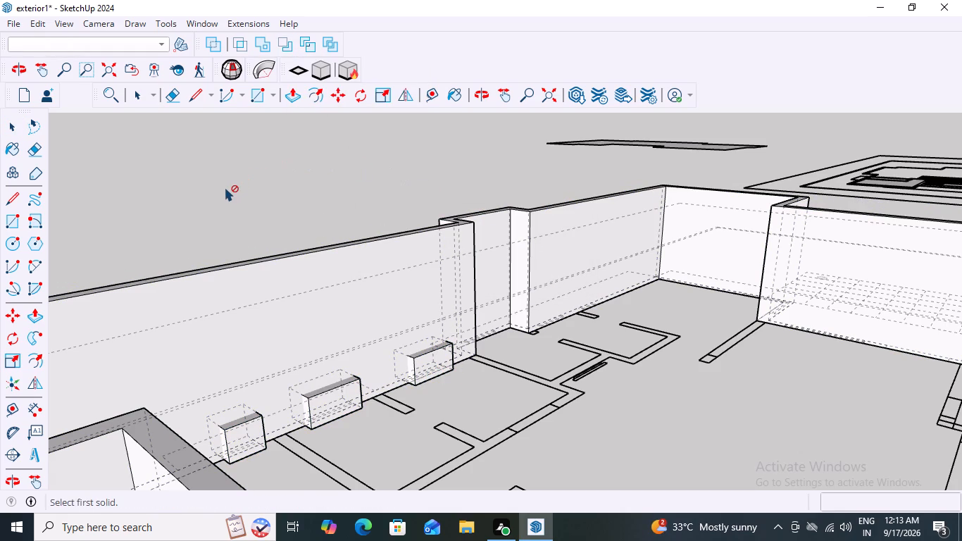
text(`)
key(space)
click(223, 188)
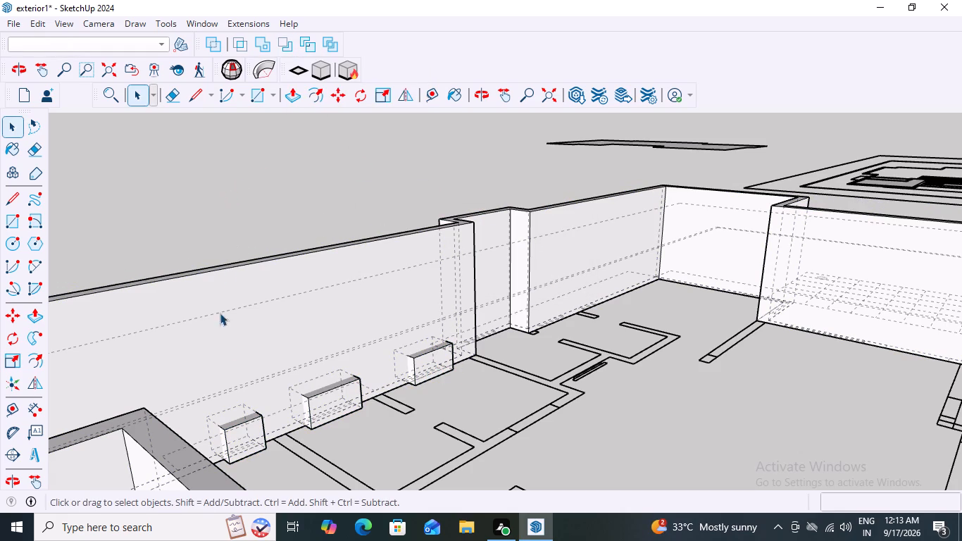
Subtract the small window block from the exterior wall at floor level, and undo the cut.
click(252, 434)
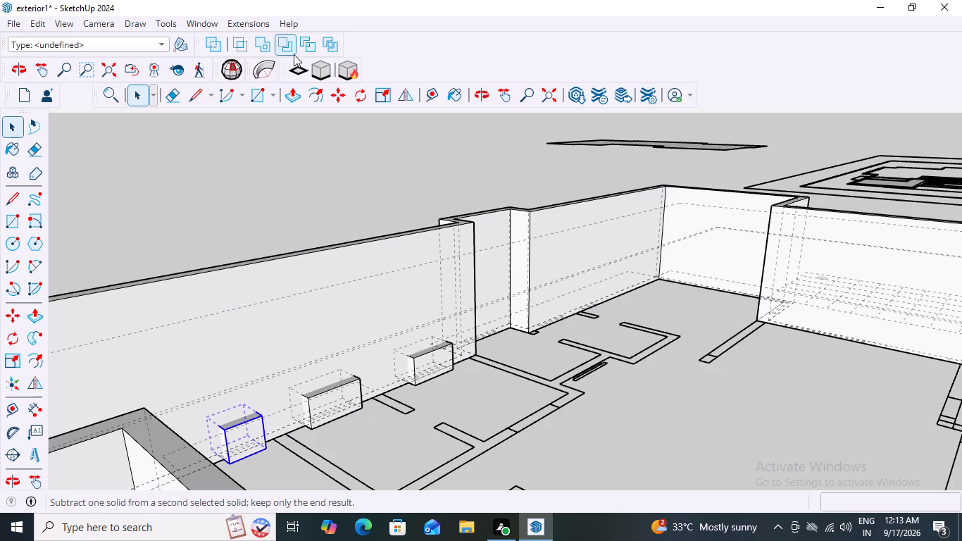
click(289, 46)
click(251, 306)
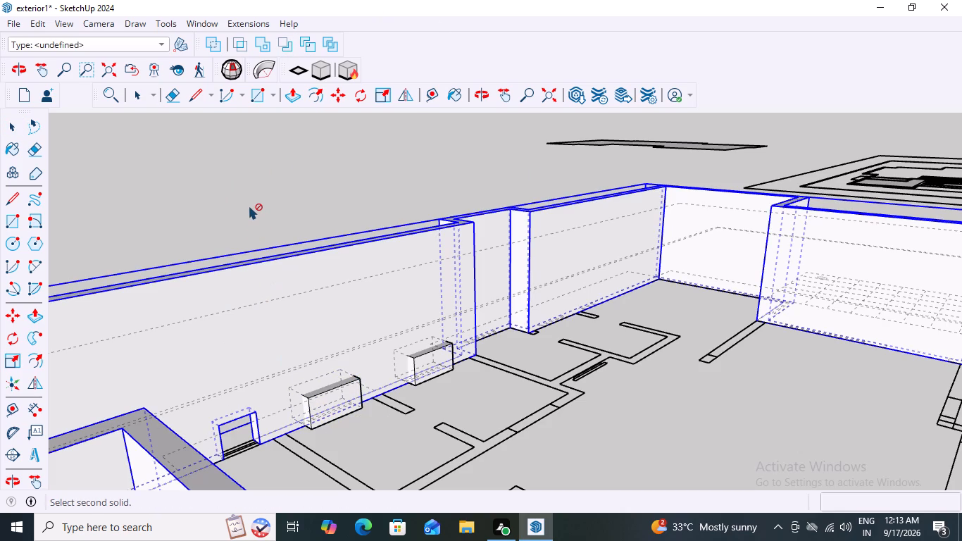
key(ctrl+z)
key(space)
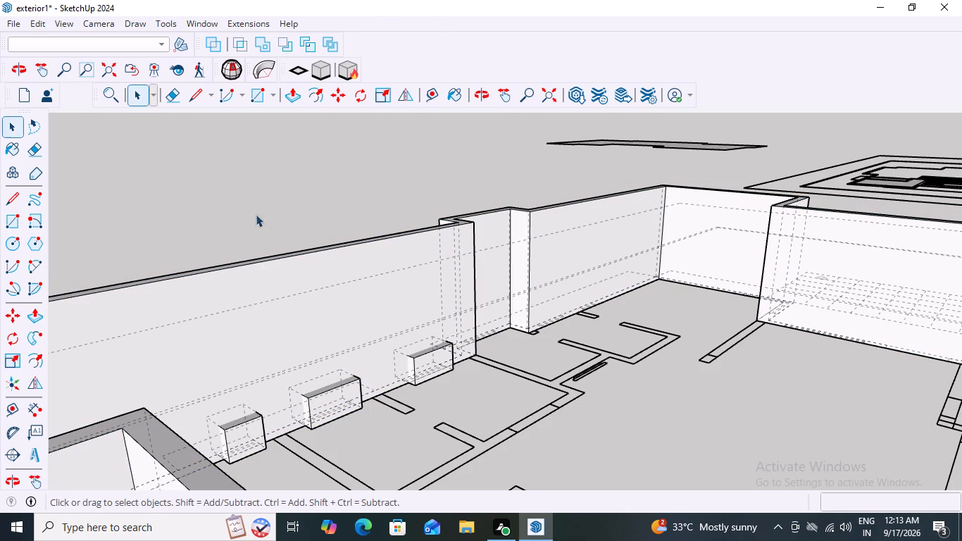
Move the small window block group 3' straight up along the long wall.
click(371, 434)
scroll(246, 462, up, 2)
click(256, 442)
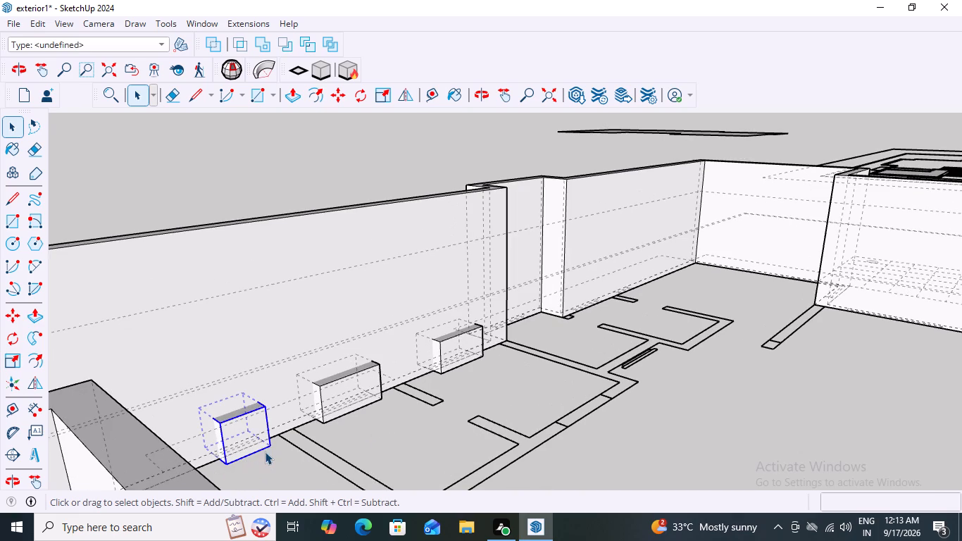
key(m)
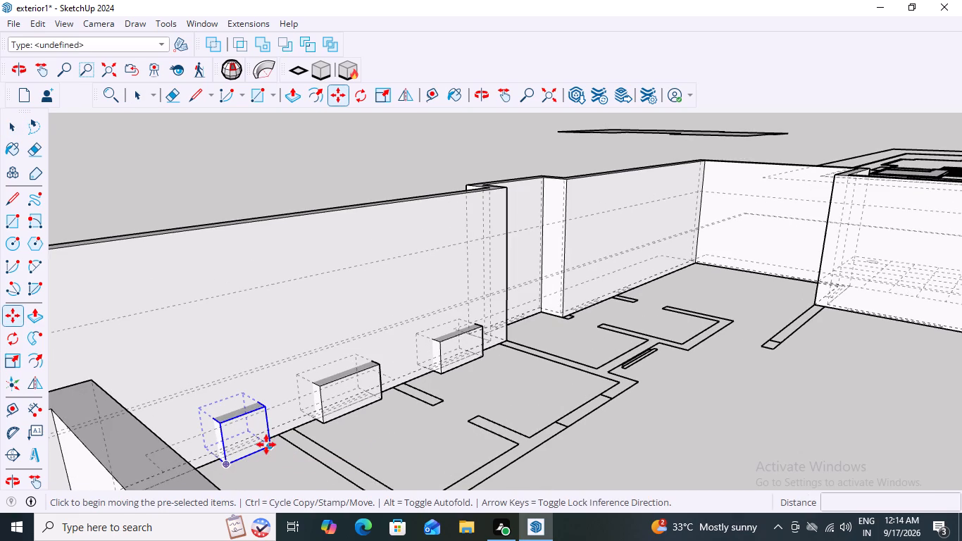
click(270, 446)
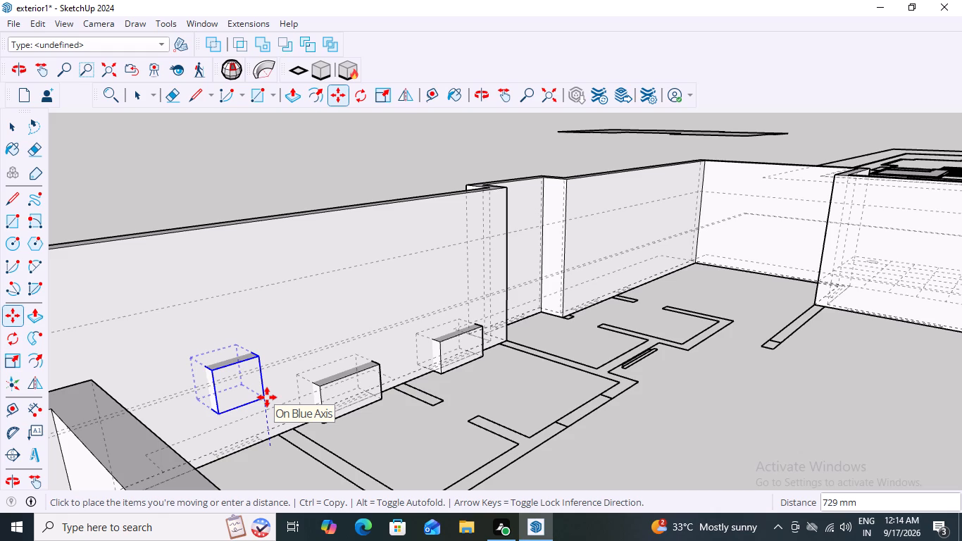
text(3')
key(Return)
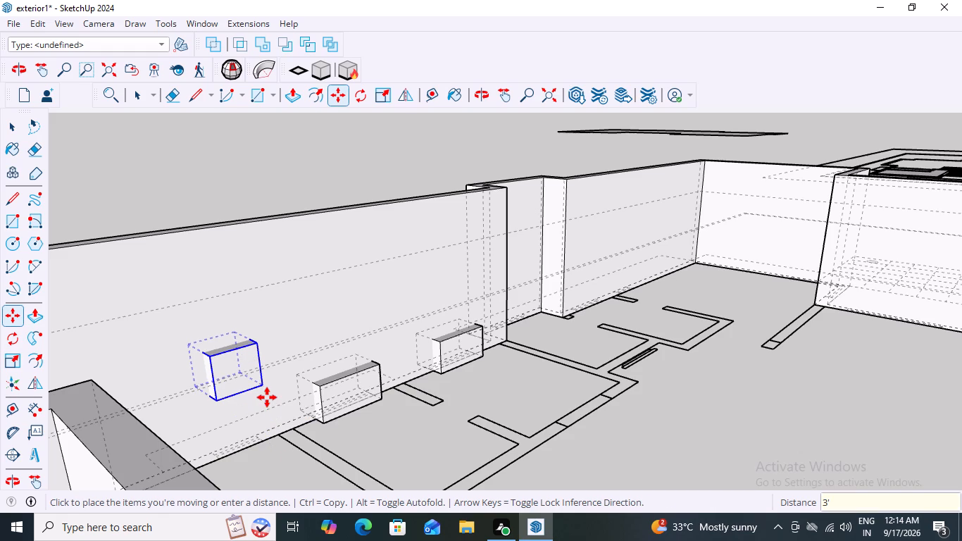
click(323, 423)
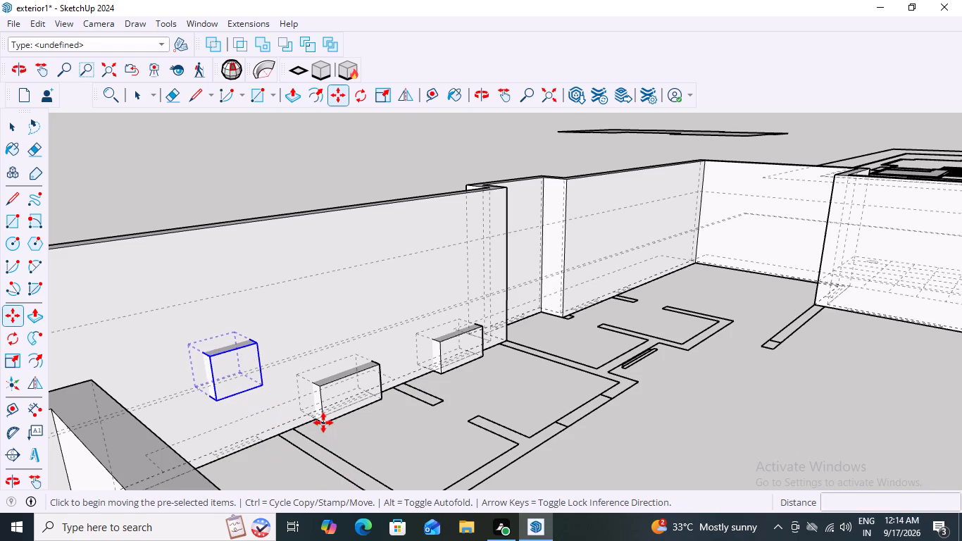
key(Escape)
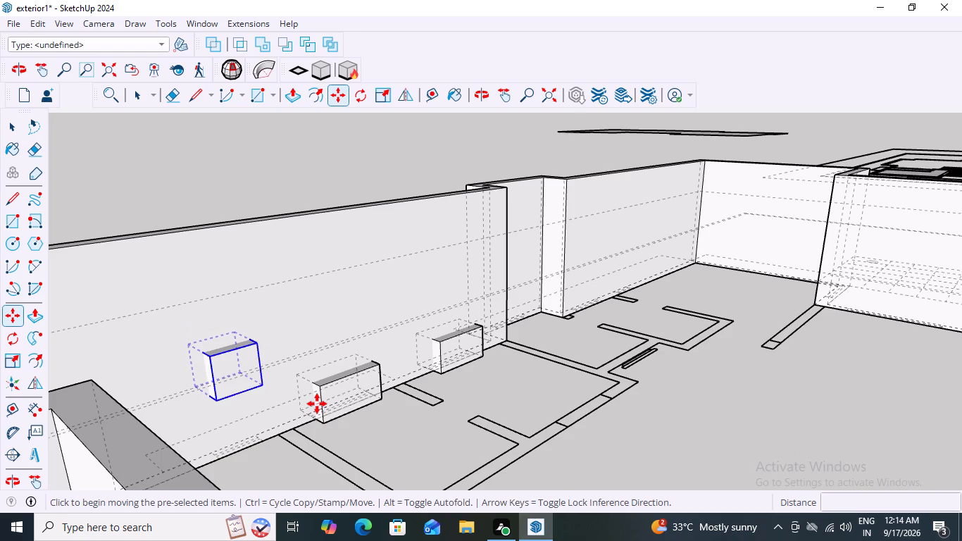
Move the middle window block group 3' straight up along the long wall.
key(space)
click(341, 413)
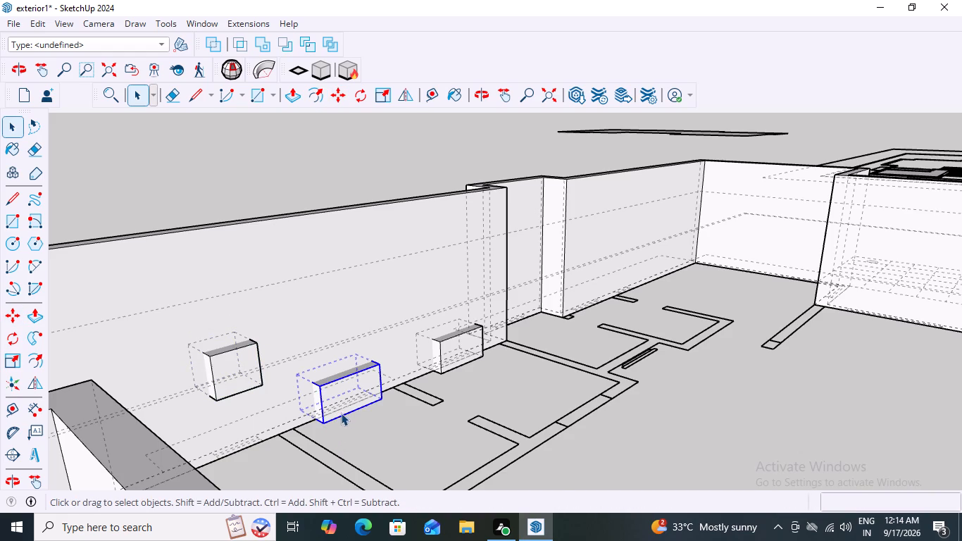
key(m)
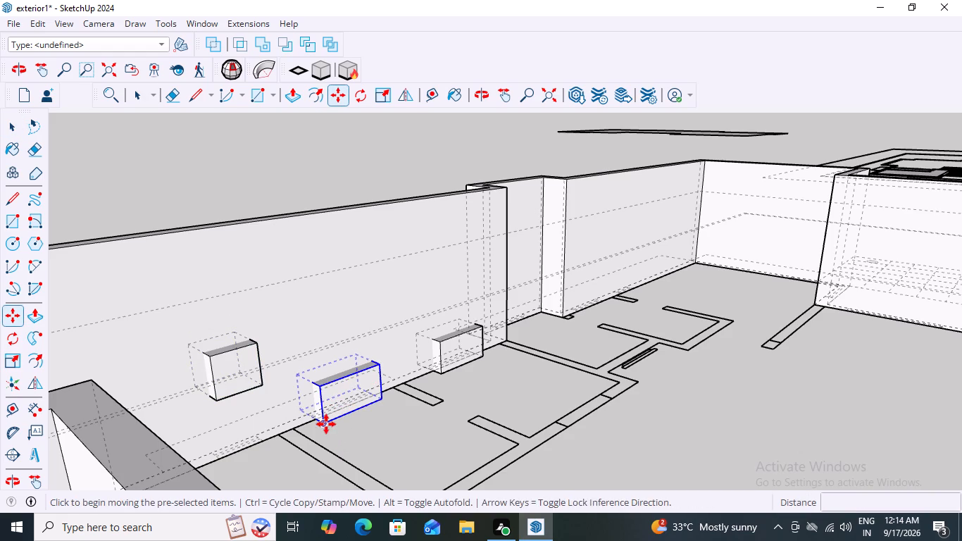
click(326, 424)
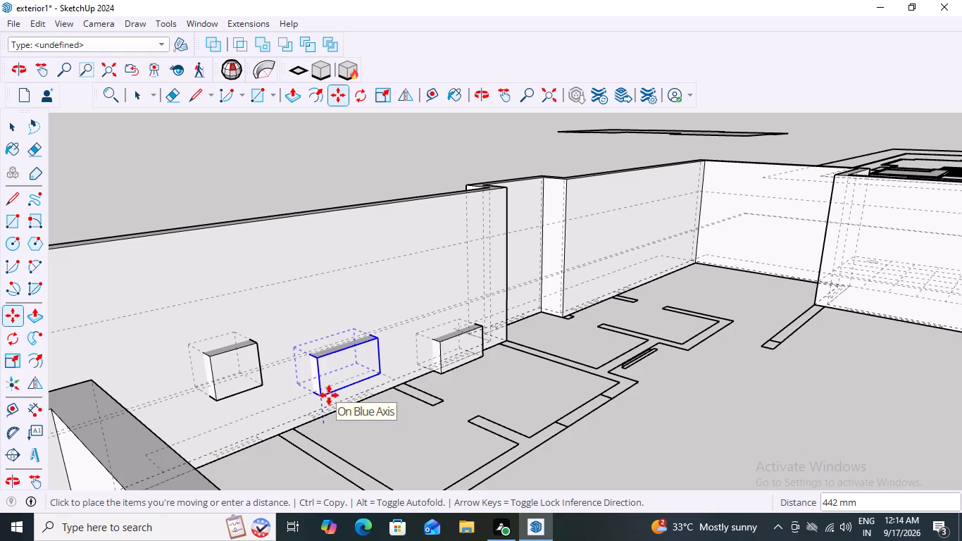
text(3')
key(Return)
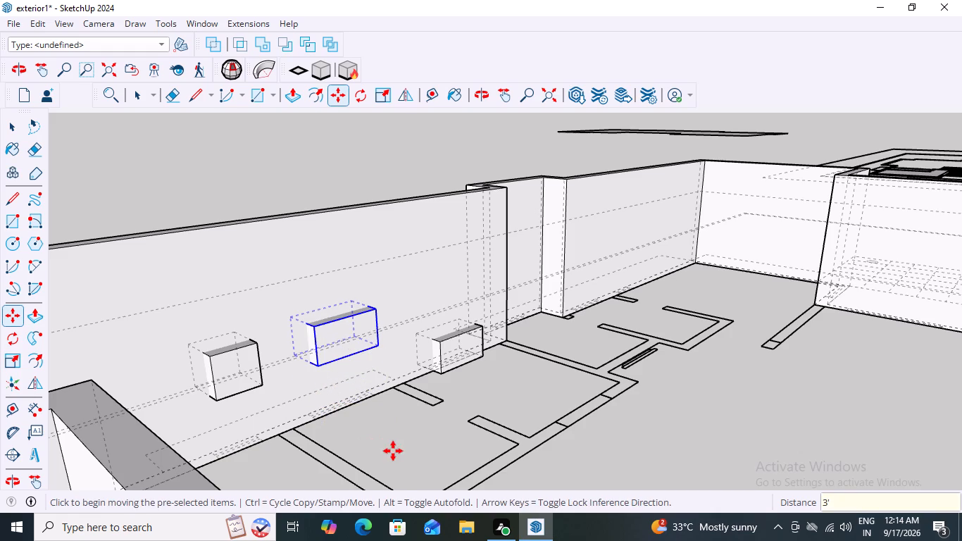
Move the window block group nearest the long wall's projecting section 3' straight up.
key(space)
click(400, 444)
click(444, 368)
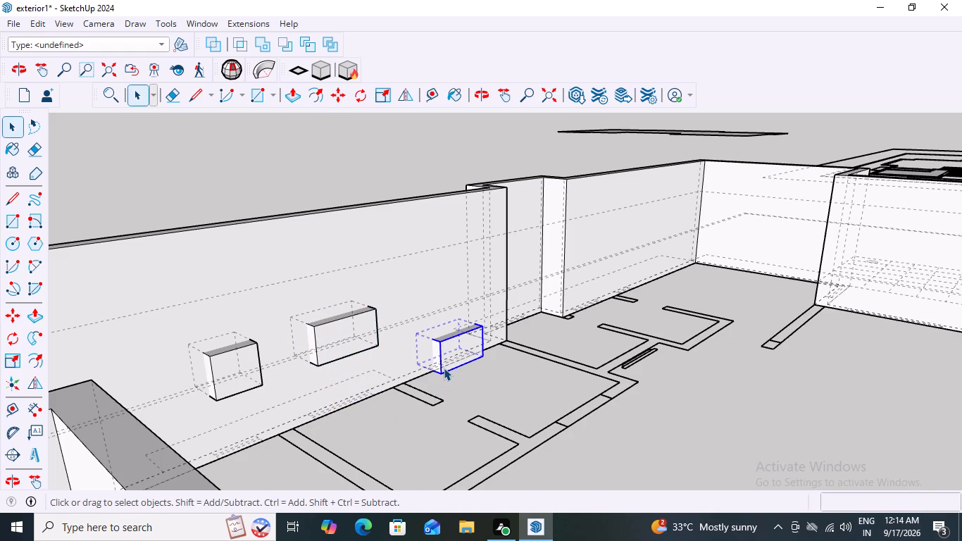
key(m)
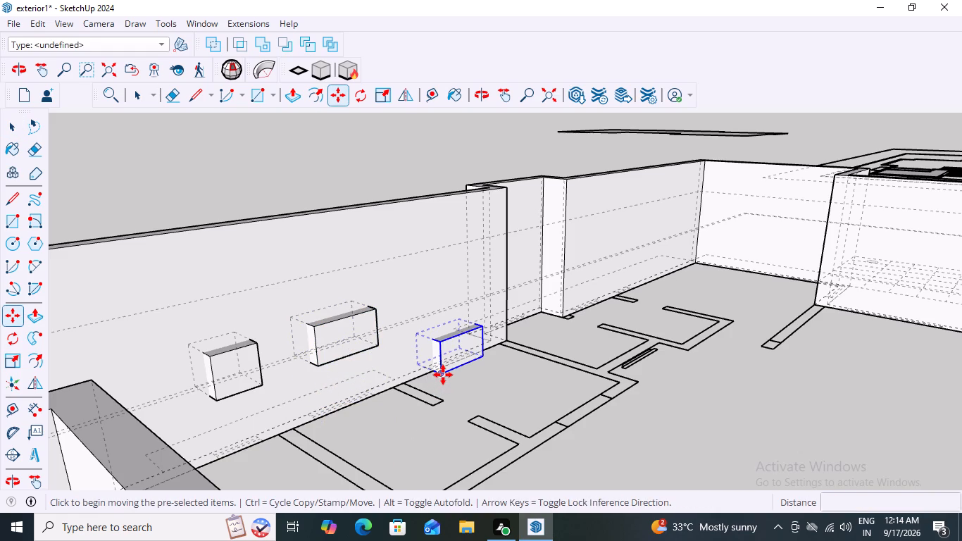
click(443, 375)
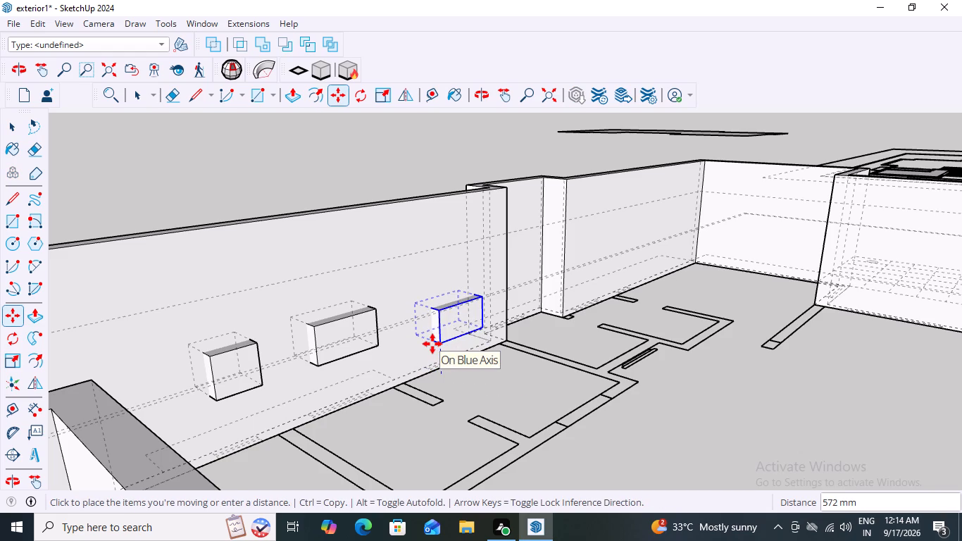
text(3')
key(Return)
key(space)
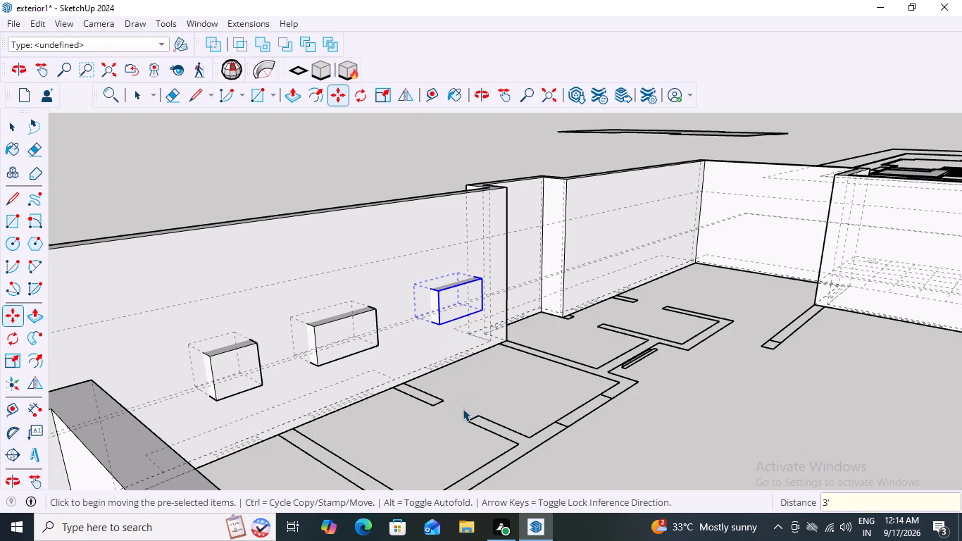
click(463, 409)
scroll(331, 375, up, 1)
scroll(331, 375, down, 3)
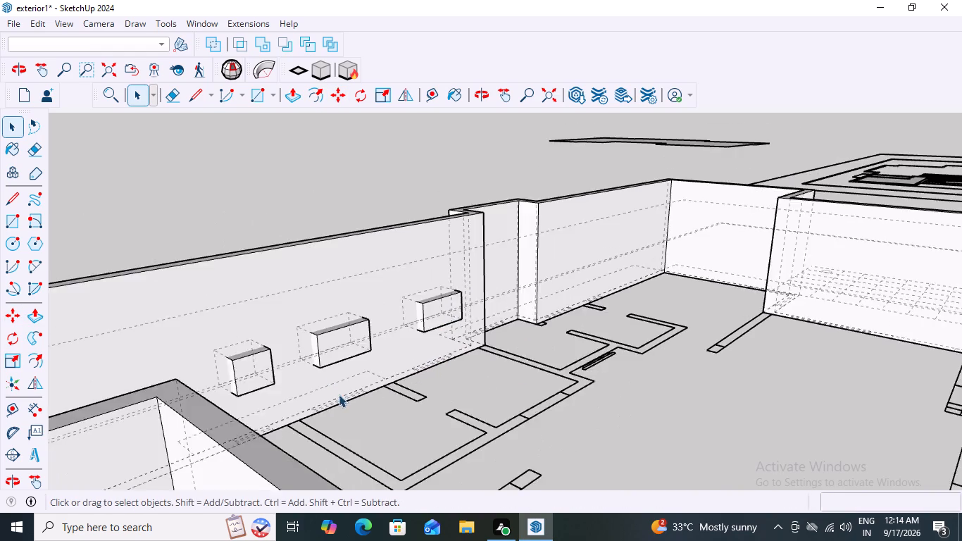
Subtract the raised small window block from the long exterior wall to cut its window opening.
scroll(339, 394, down, 8)
scroll(349, 373, up, 6)
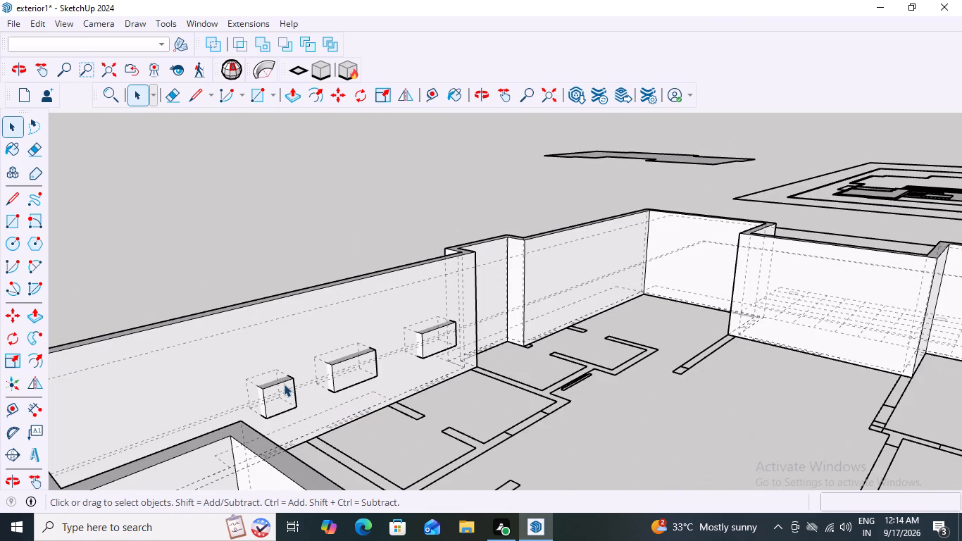
click(270, 393)
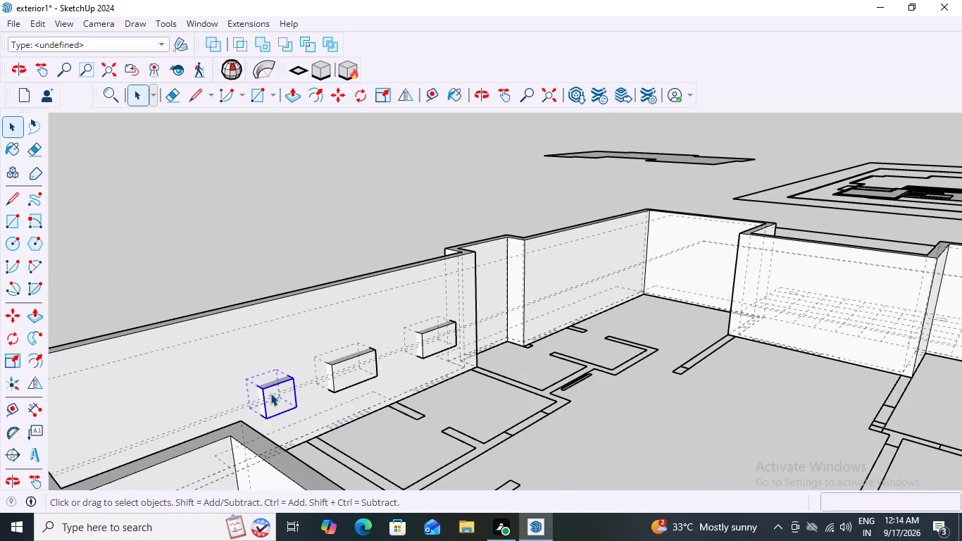
click(292, 51)
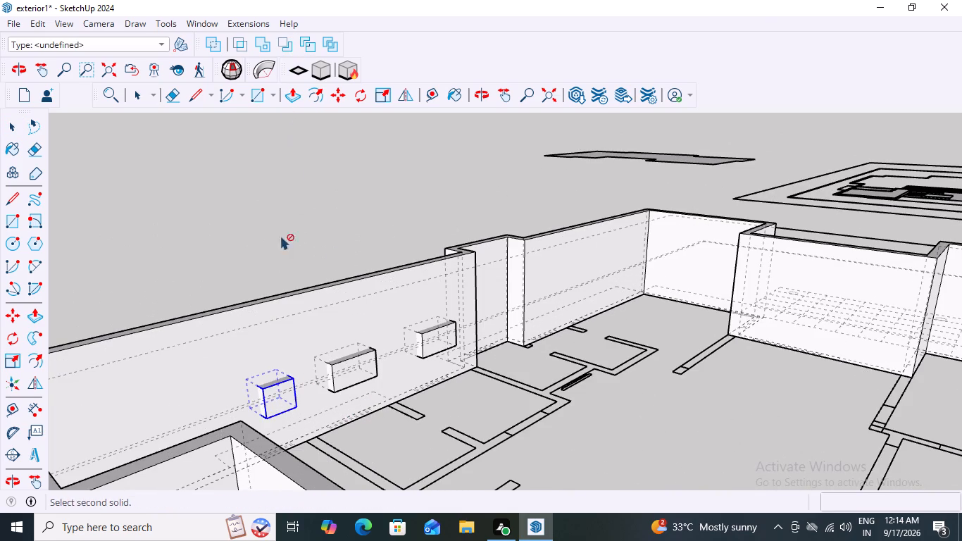
click(282, 318)
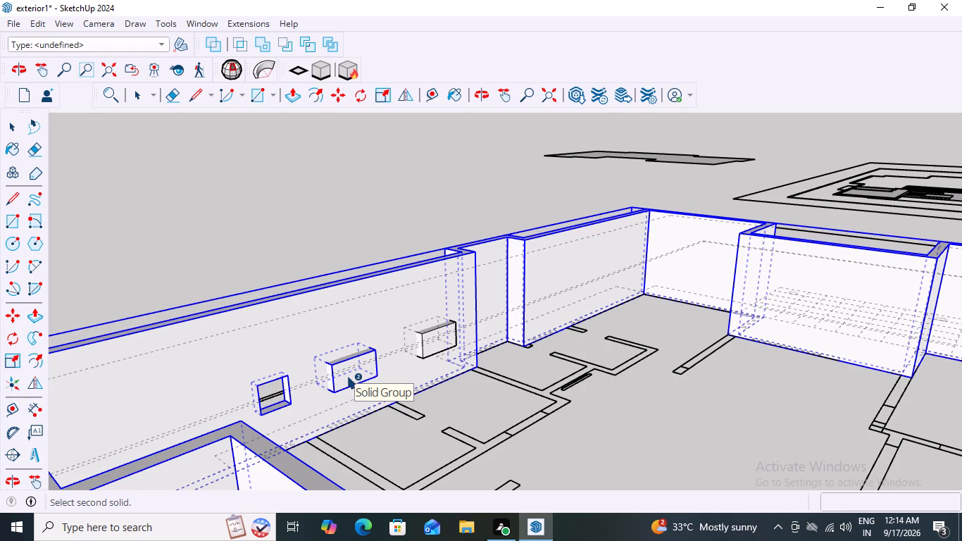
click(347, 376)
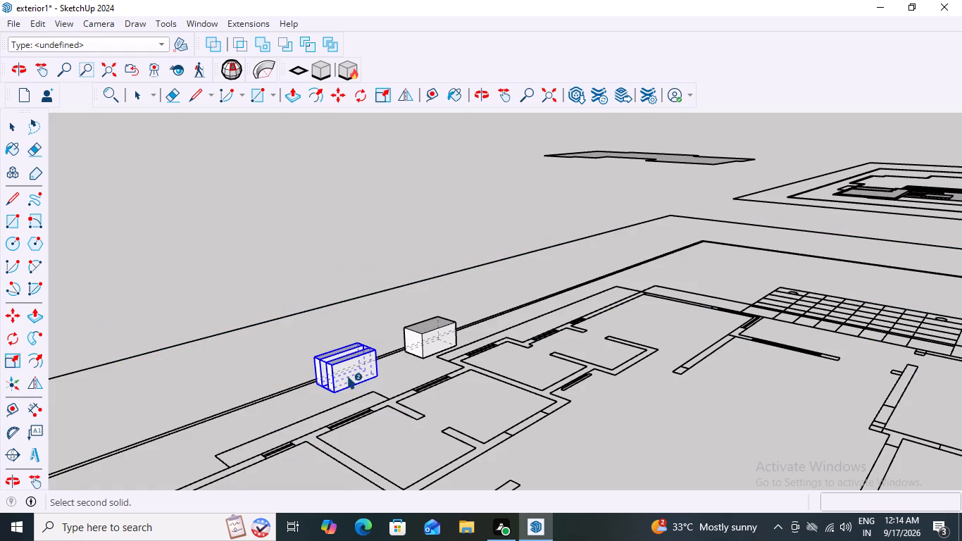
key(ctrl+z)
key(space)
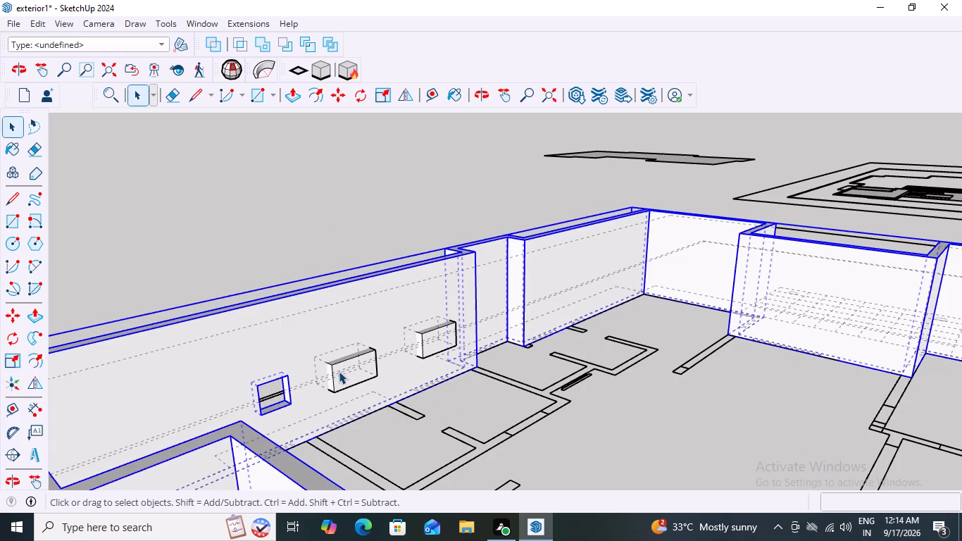
Subtract the raised middle window block from the long exterior wall to cut its window opening.
click(339, 371)
click(285, 42)
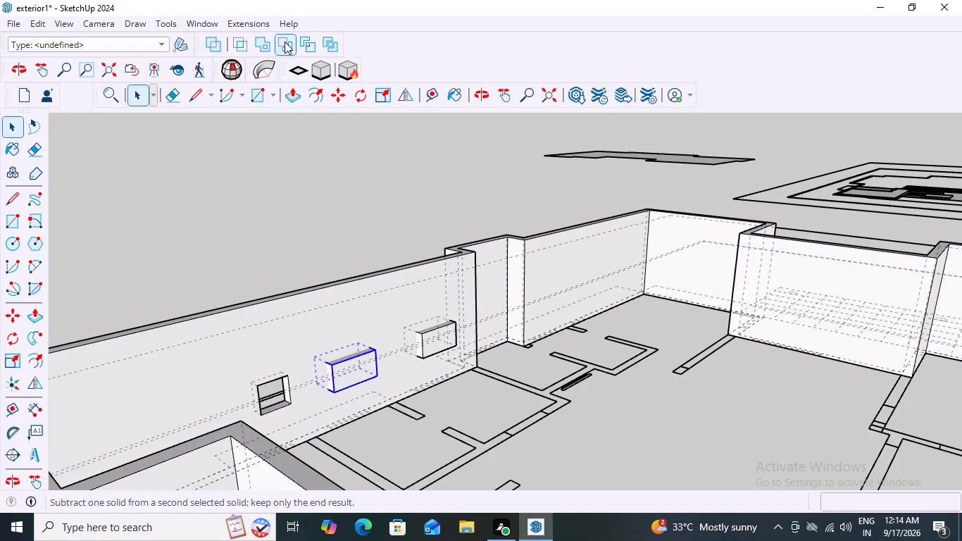
click(373, 297)
key(space)
click(293, 217)
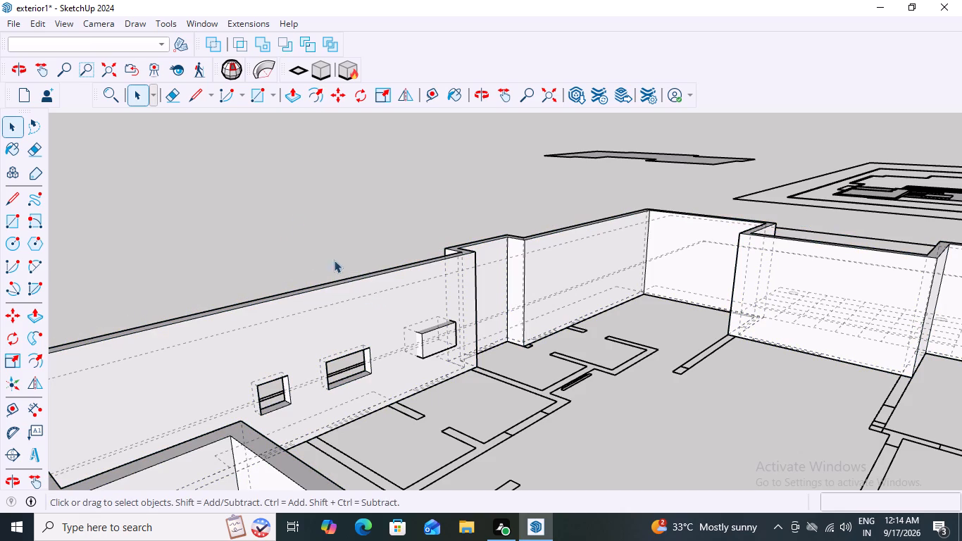
Subtract the window block nearest the projecting section from the long exterior wall to cut its opening.
click(430, 344)
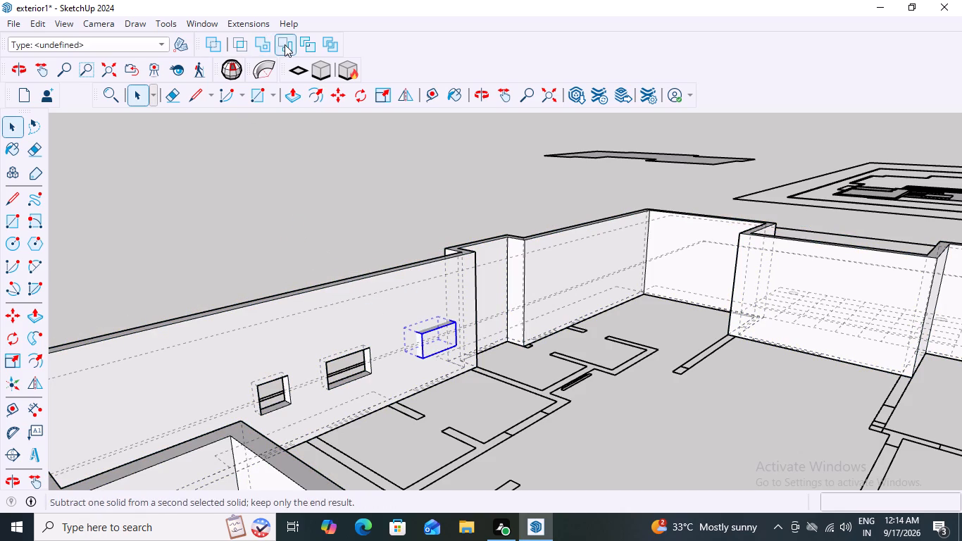
click(284, 44)
click(427, 300)
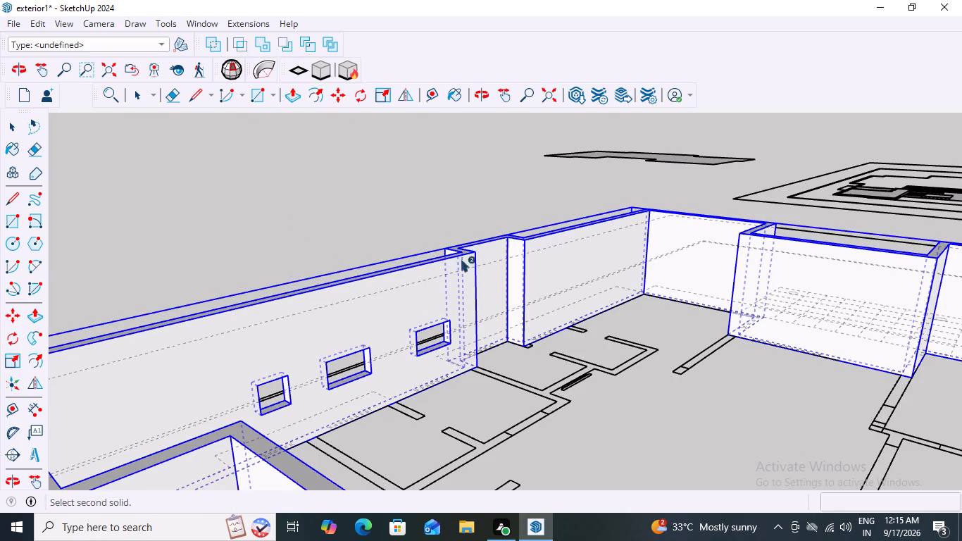
key(space)
click(423, 179)
Examine the three window openings in the long wall from inside and outside the building.
scroll(420, 305, down, 9)
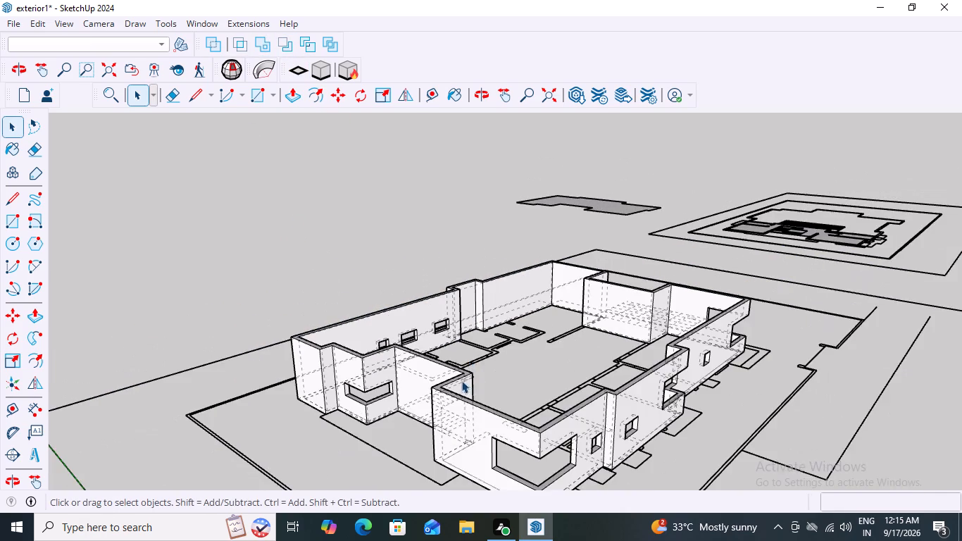
scroll(407, 313, up, 12)
scroll(332, 315, up, 4)
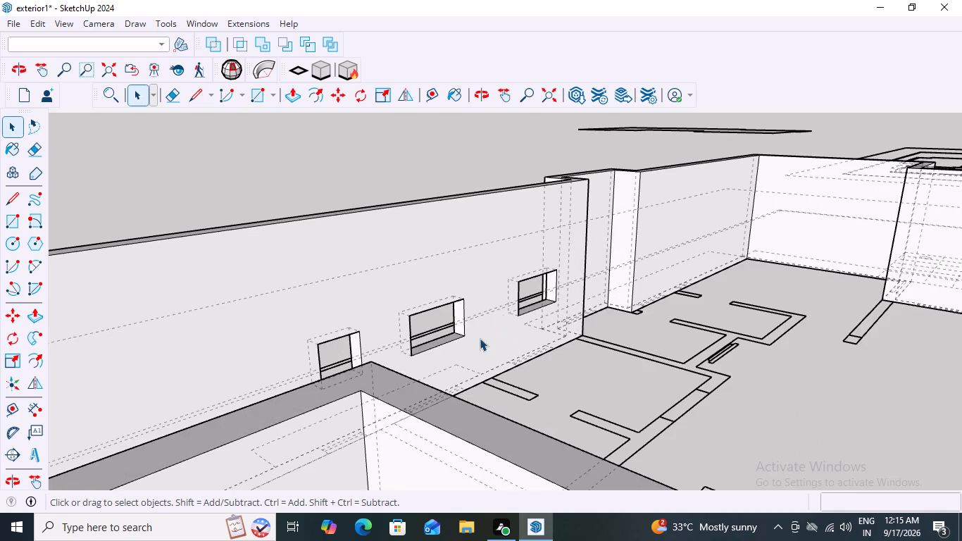
scroll(470, 340, down, 20)
scroll(589, 427, down, 3)
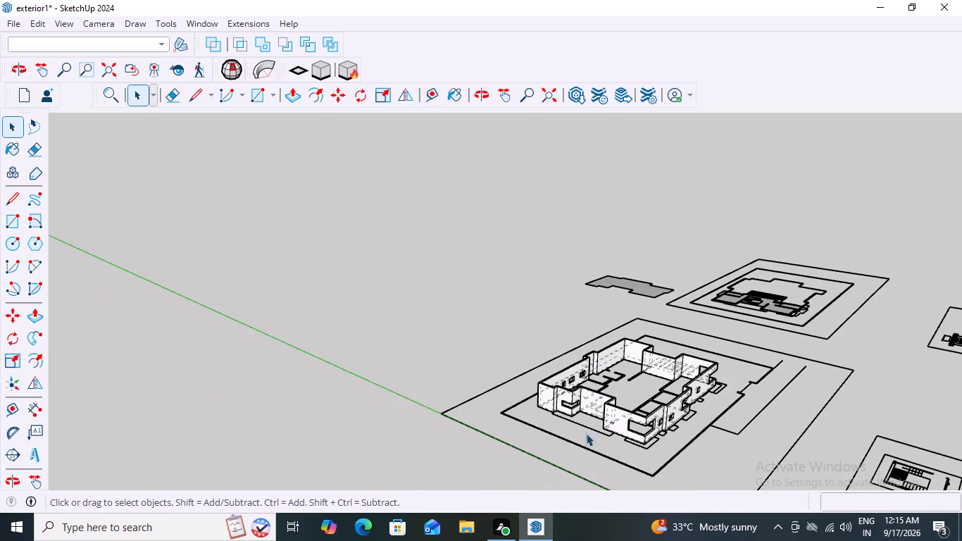
middle_drag(573, 422, 825, 476)
scroll(693, 268, up, 1)
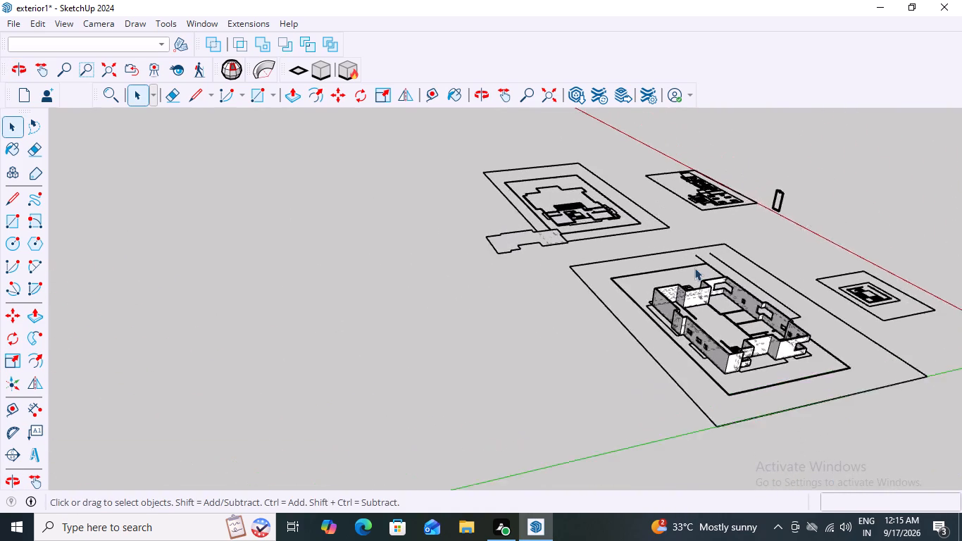
scroll(694, 268, up, 6)
scroll(683, 346, up, 11)
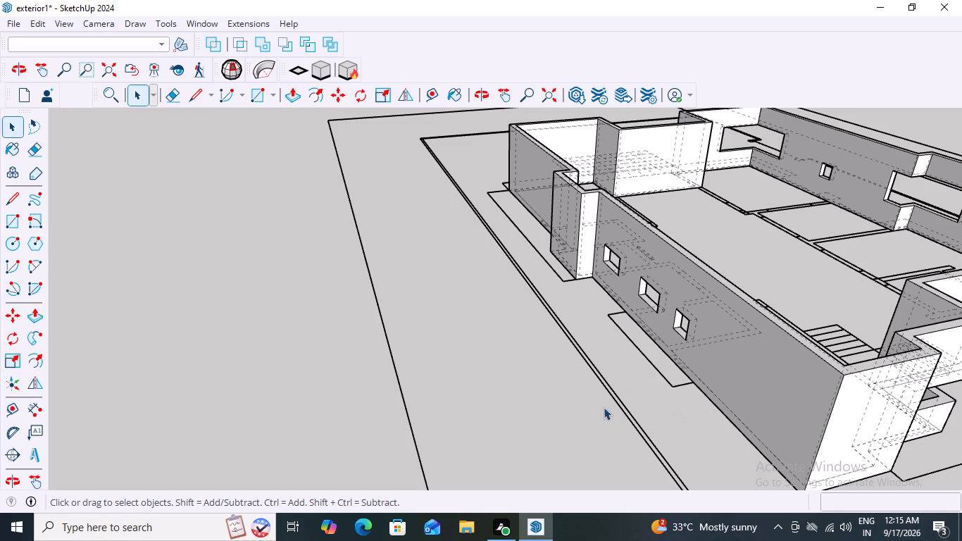
scroll(554, 227, up, 3)
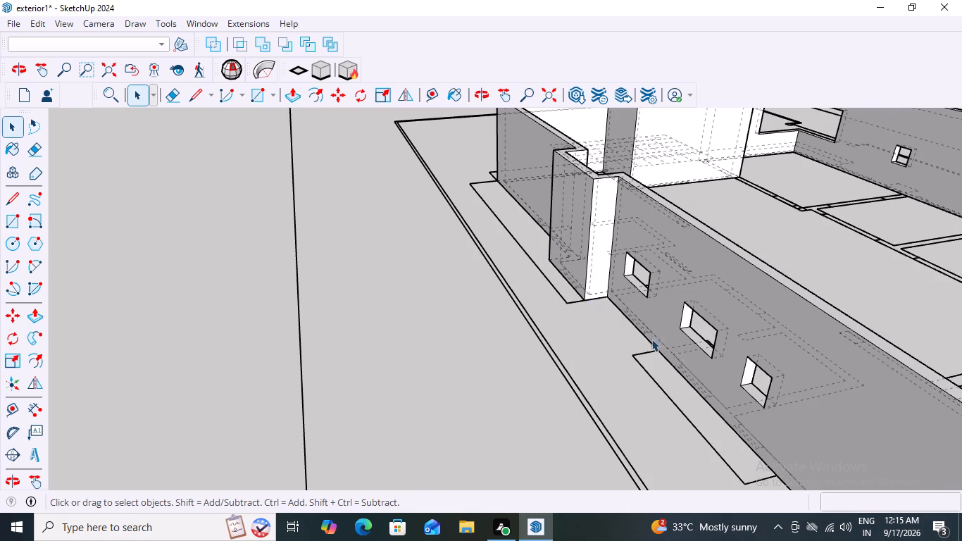
scroll(556, 387, down, 10)
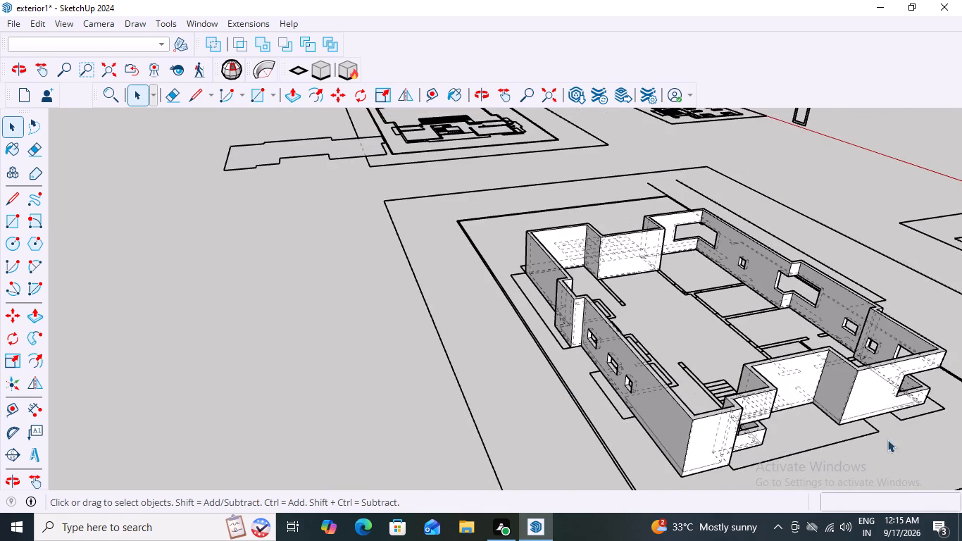
scroll(596, 371, down, 5)
Draw a rectangle about 1067 by 229 mm over the plan's window mark at the base of the wall's projecting section.
middle_drag(685, 387, 894, 387)
scroll(663, 254, up, 3)
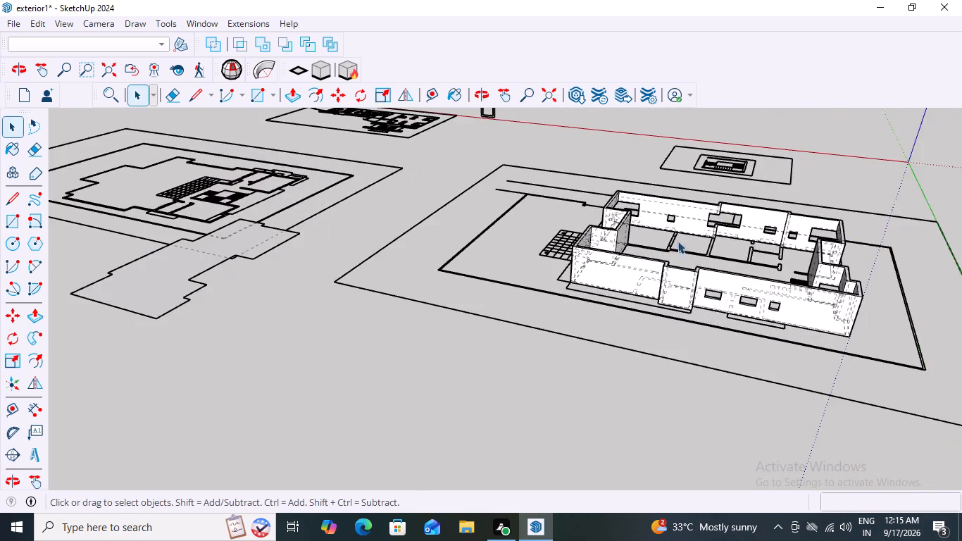
scroll(677, 241, up, 19)
middle_drag(703, 333, 737, 413)
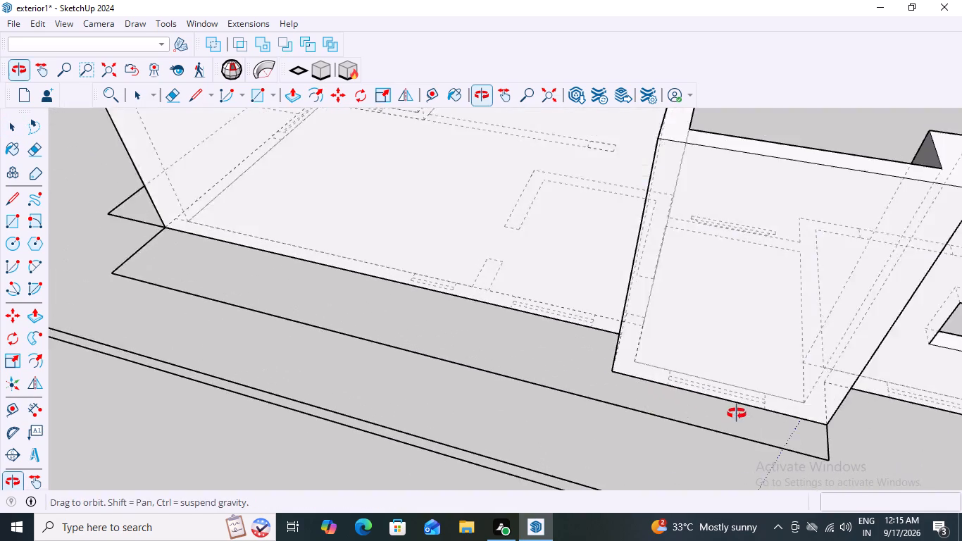
middle_drag(737, 413, 739, 413)
scroll(744, 367, down, 5)
scroll(858, 411, up, 3)
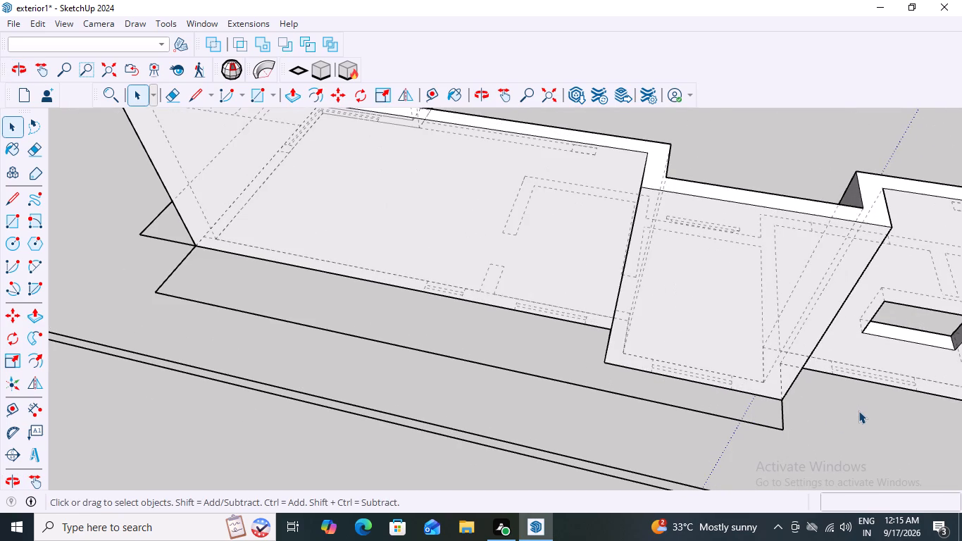
scroll(675, 376, up, 2)
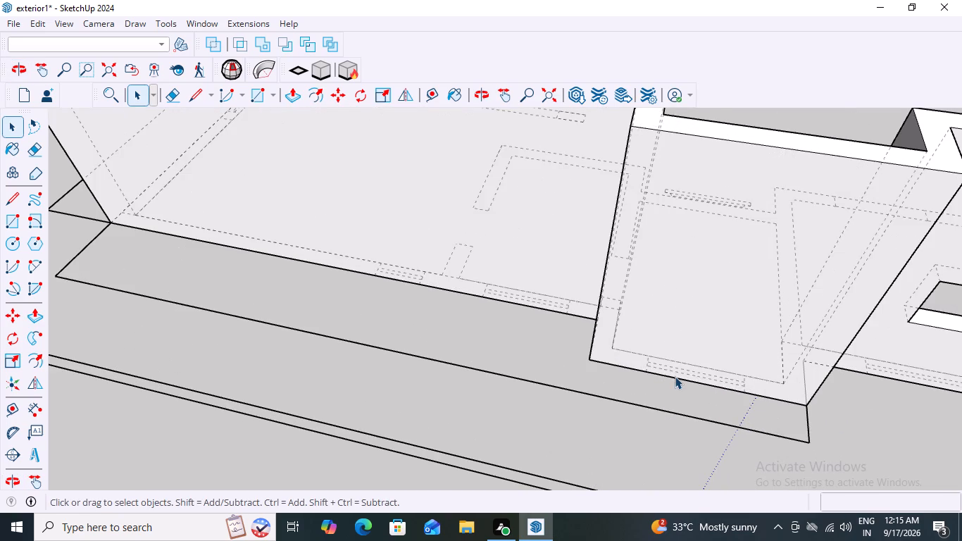
key(r)
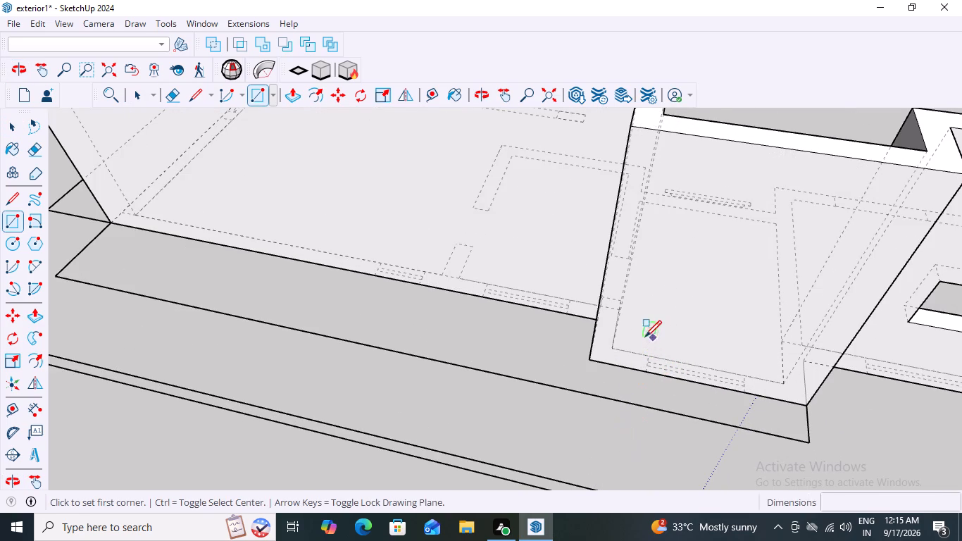
click(646, 357)
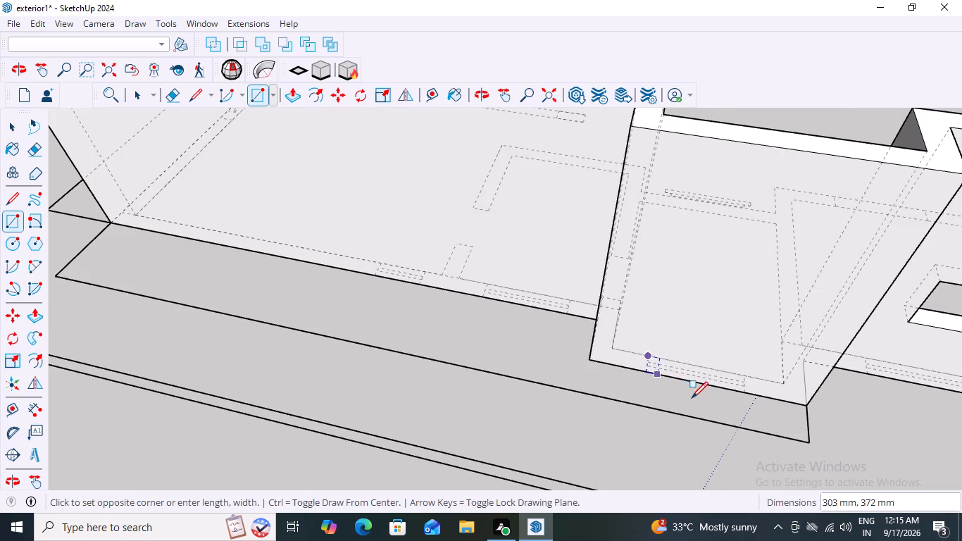
click(743, 396)
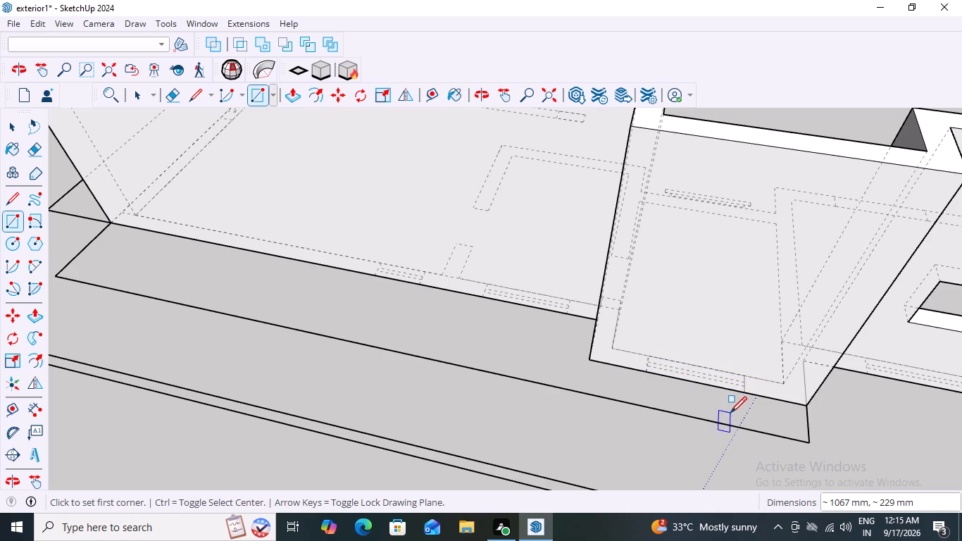
Push/Pull the window rectangle in the projecting section 600 mm upward into a block.
key(space)
text(p)
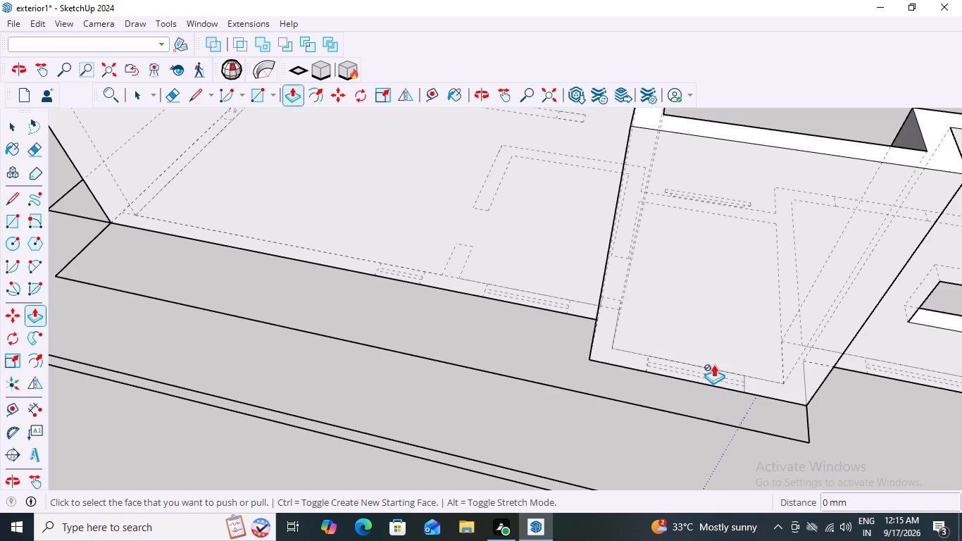
click(713, 364)
click(701, 368)
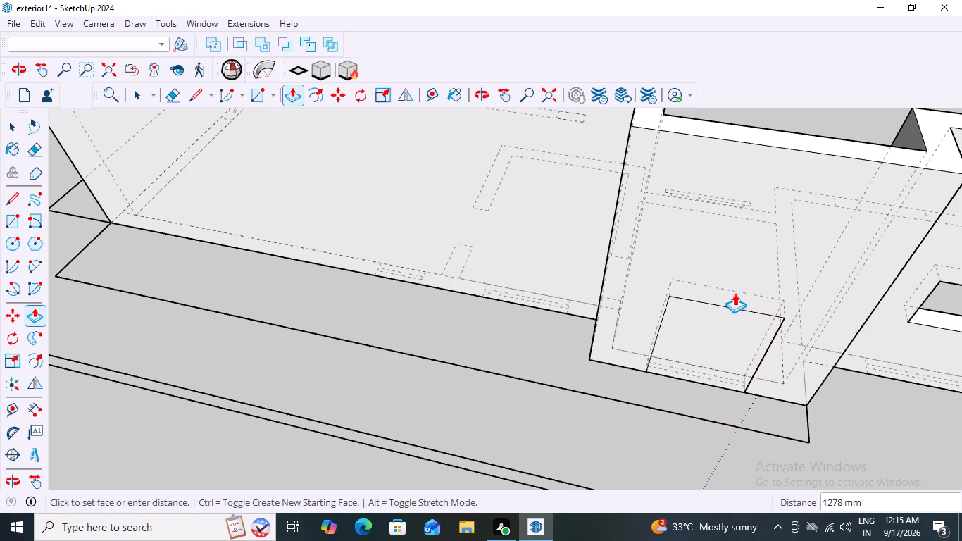
key(6)
text(00)
key(Return)
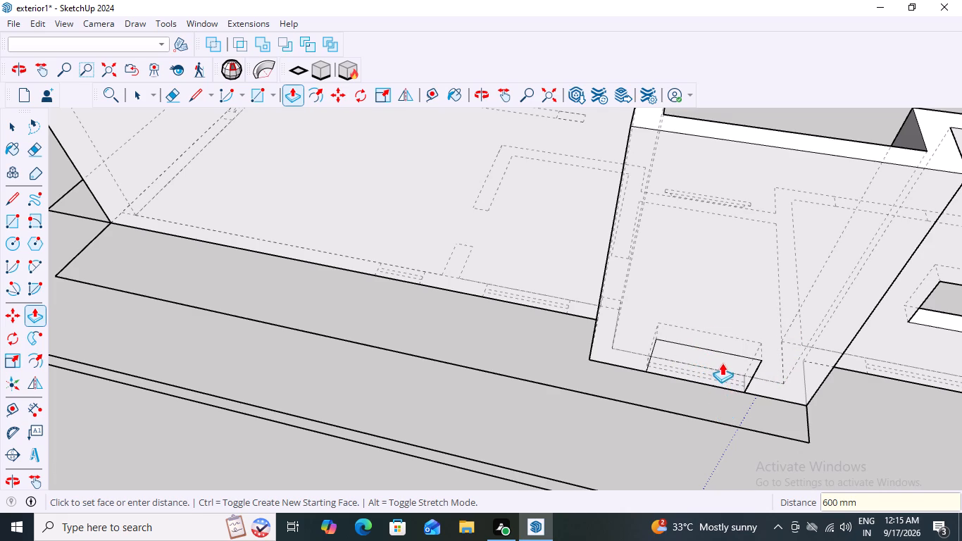
Push/Pull the window block's outer face 200 mm outward beyond the projecting section's wall.
click(721, 362)
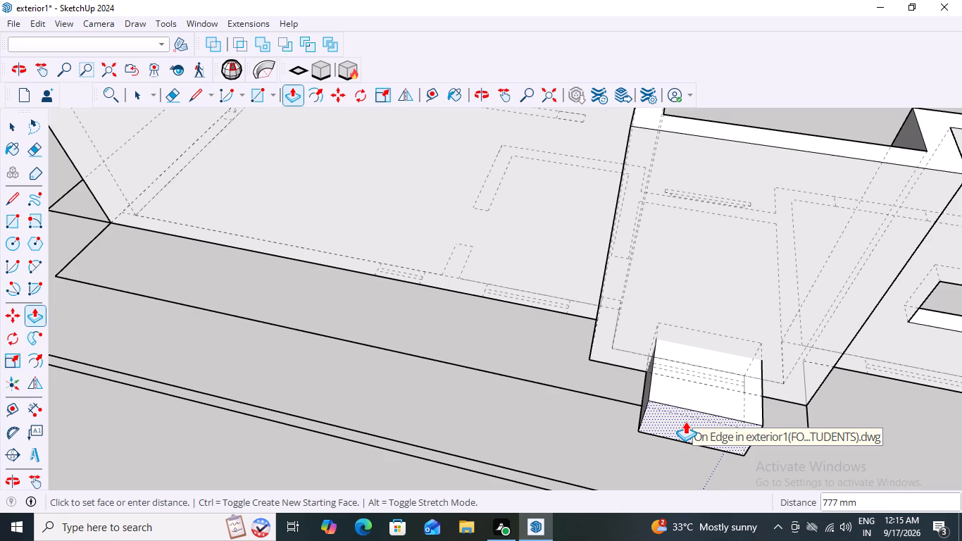
key(2)
text(00)
key(Return)
scroll(757, 409, down, 4)
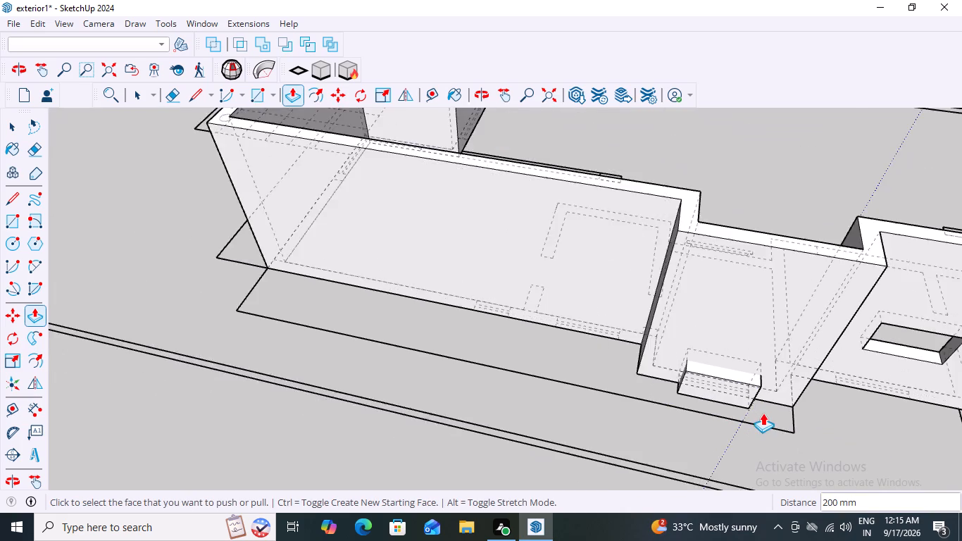
scroll(763, 413, down, 4)
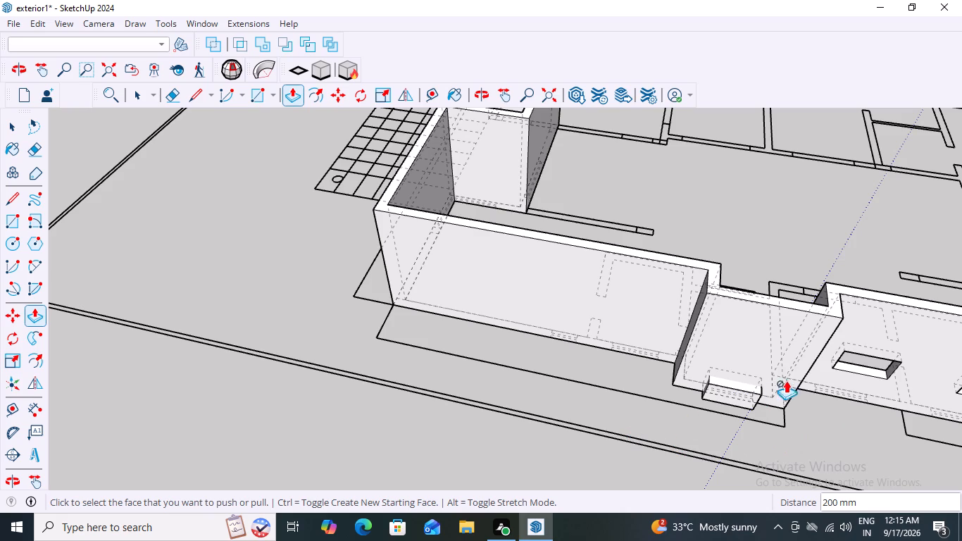
key(space)
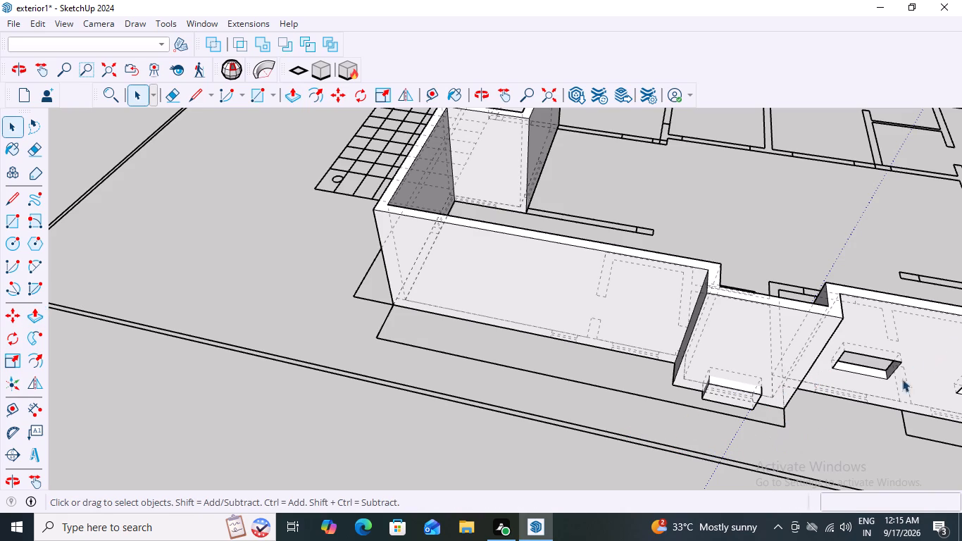
Draw a rectangle about 1067 by 229 mm over the plan's window mark in the long wall, nearest the projecting section.
scroll(820, 405, down, 7)
middle_drag(830, 387, 928, 339)
scroll(756, 286, up, 6)
scroll(674, 259, up, 4)
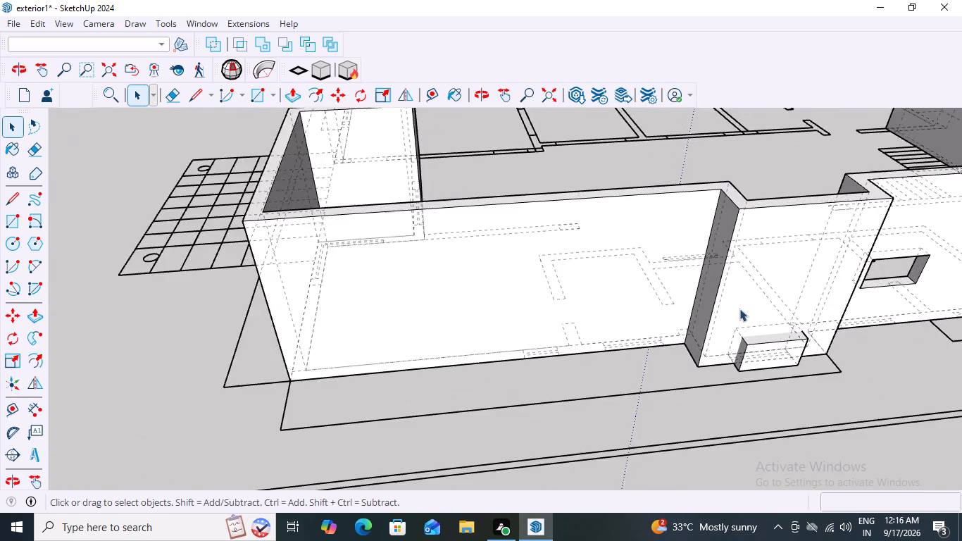
scroll(739, 309, up, 4)
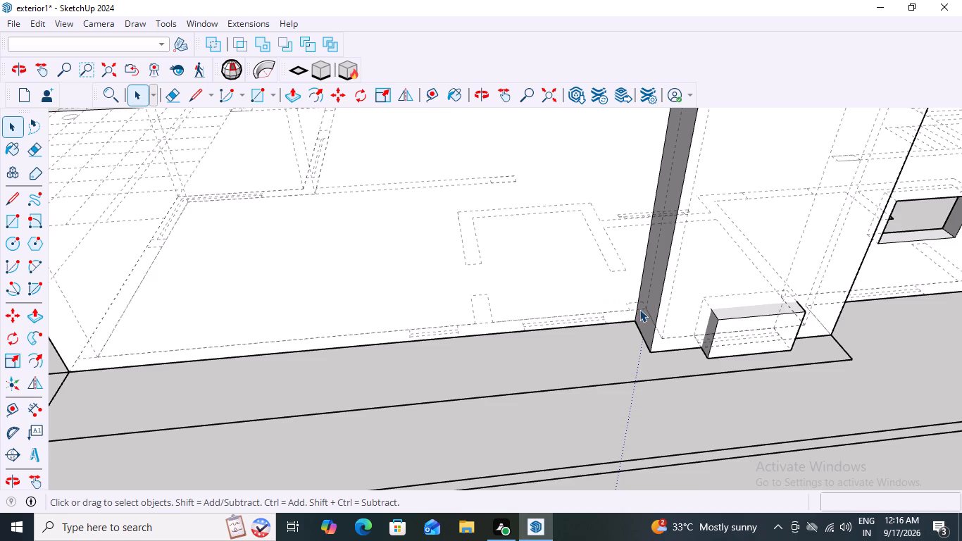
scroll(622, 314, up, 4)
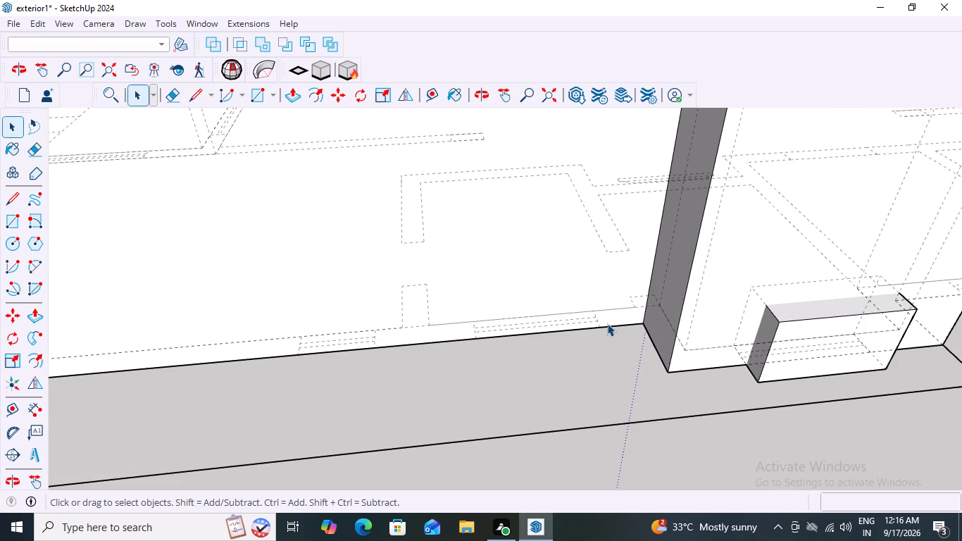
key(r)
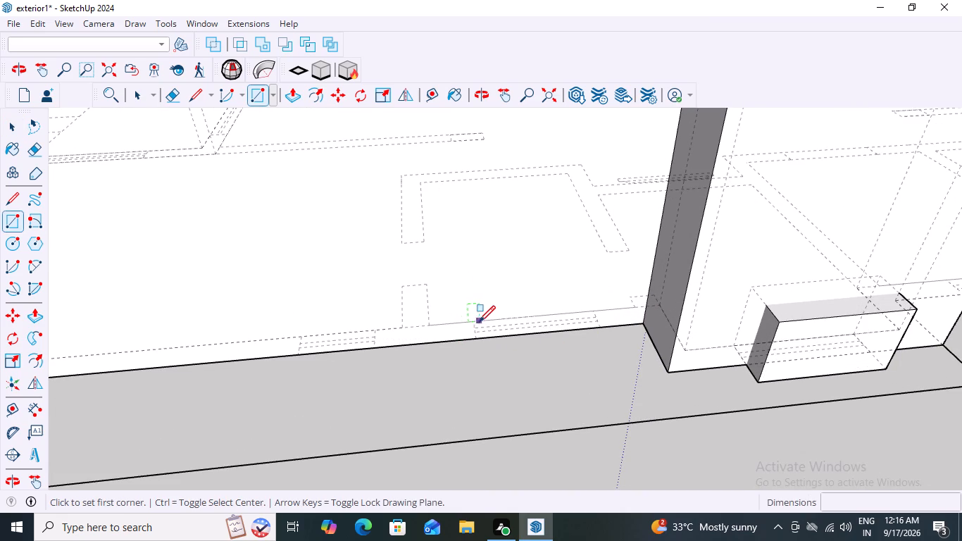
click(475, 323)
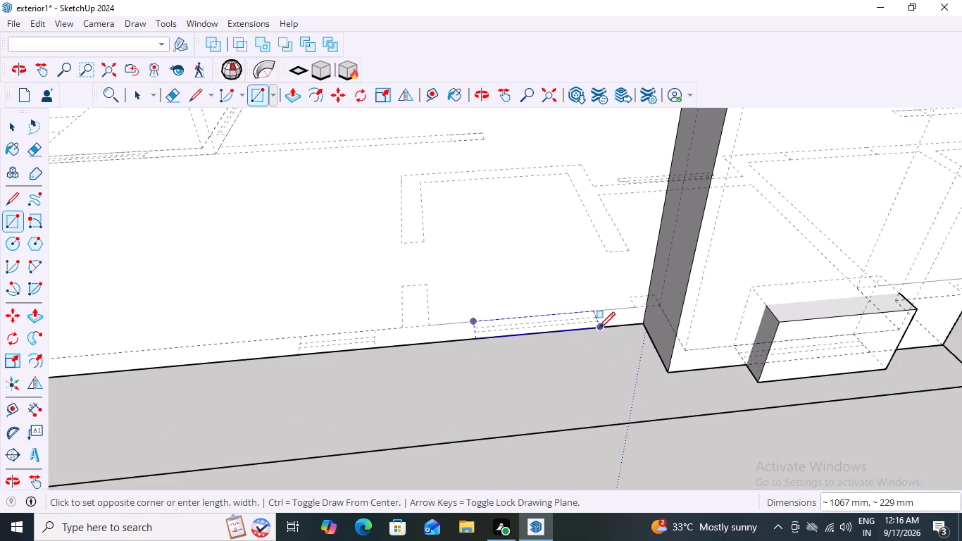
click(599, 327)
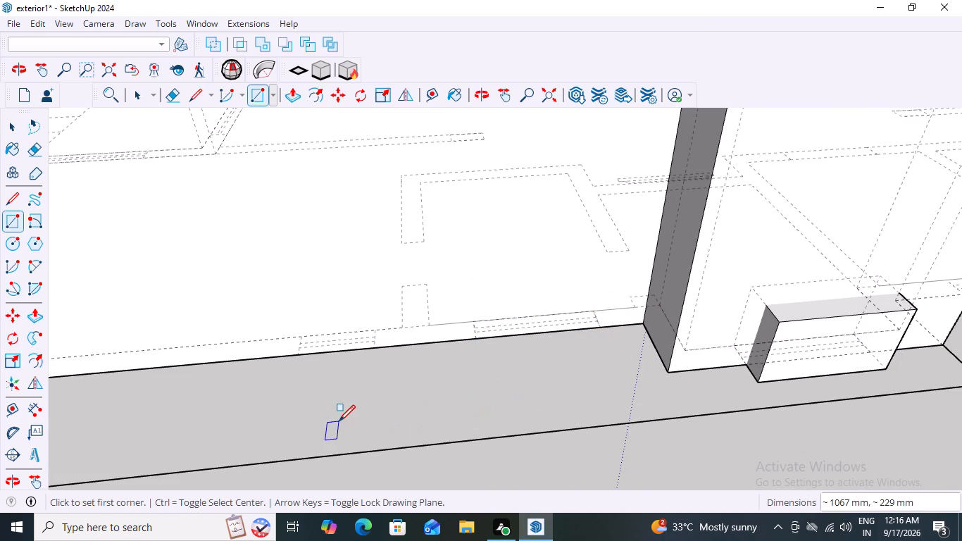
key(space)
Draw a rectangle about 610 by 229 mm over the smaller window mark farther along the same wall.
key(r)
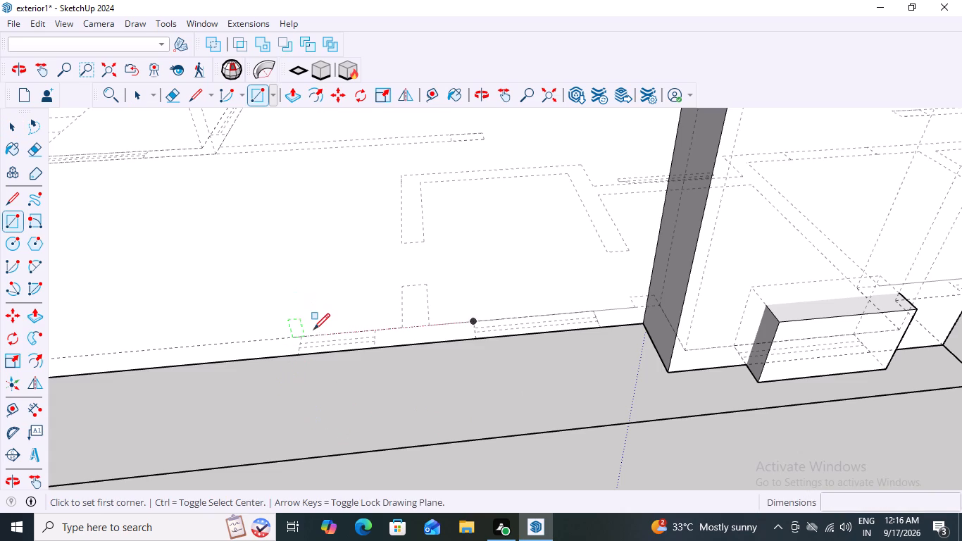
click(302, 334)
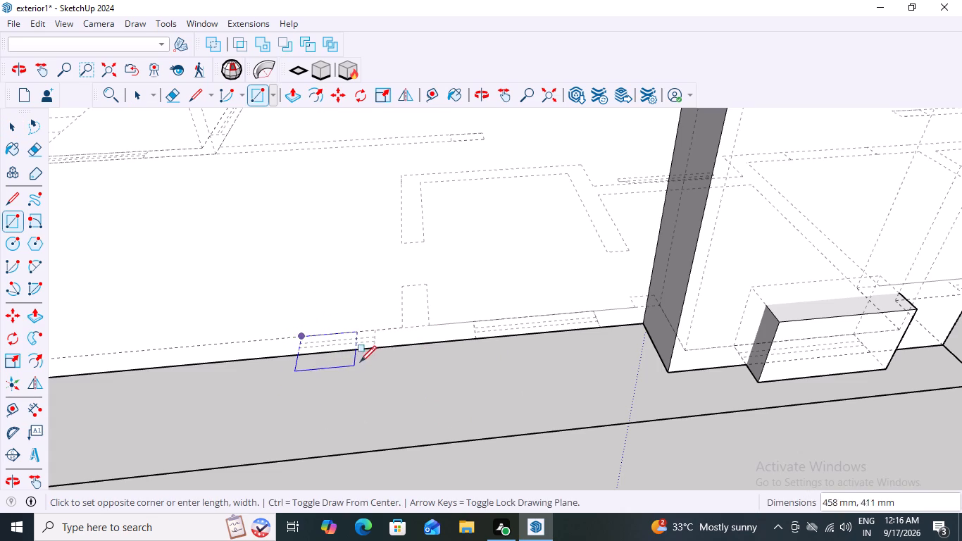
click(375, 352)
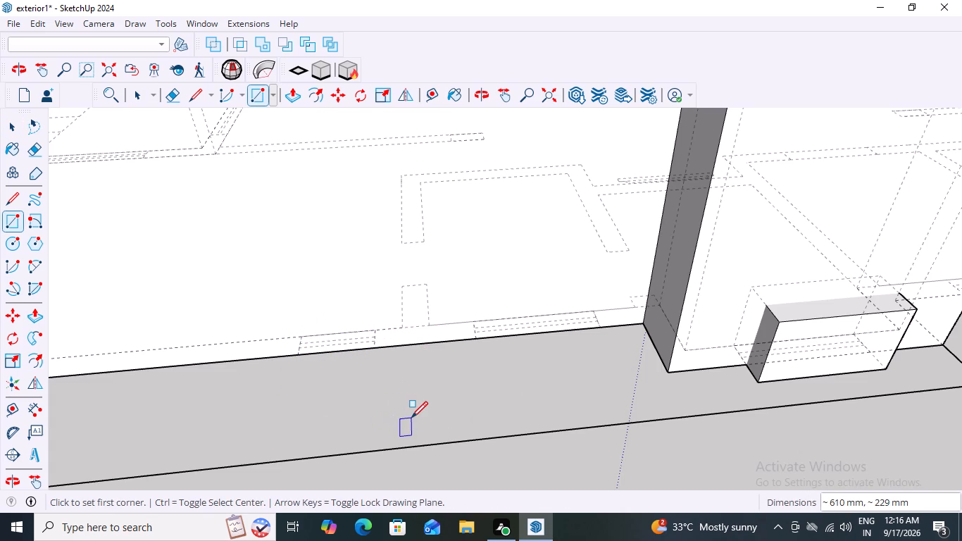
key(space)
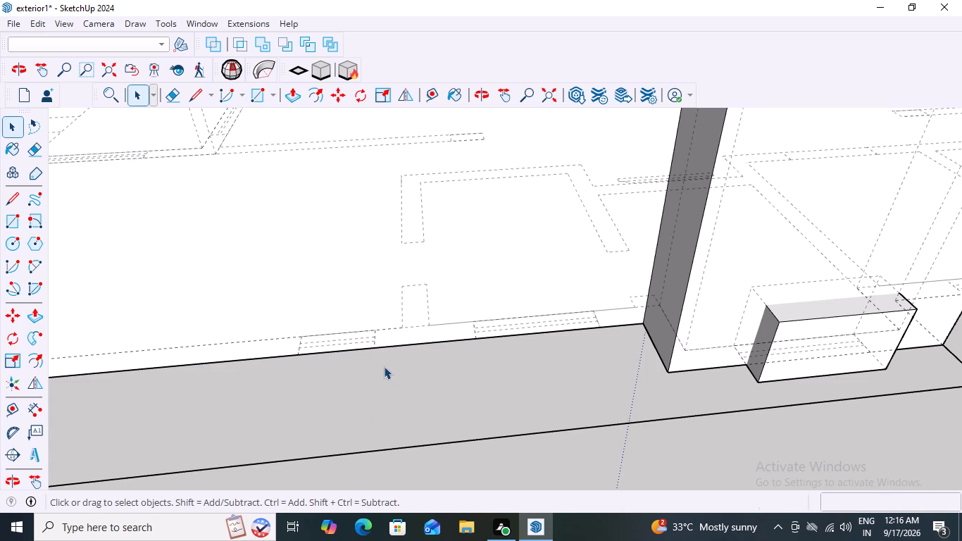
Push/Pull the 610 mm and 1067 mm wide window rectangles 600 mm upward into blocks.
key(p)
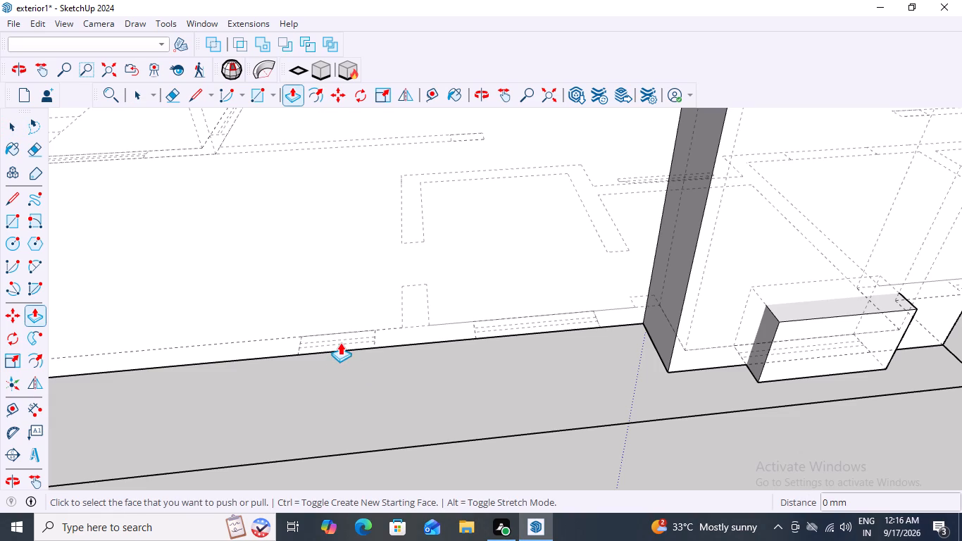
click(340, 333)
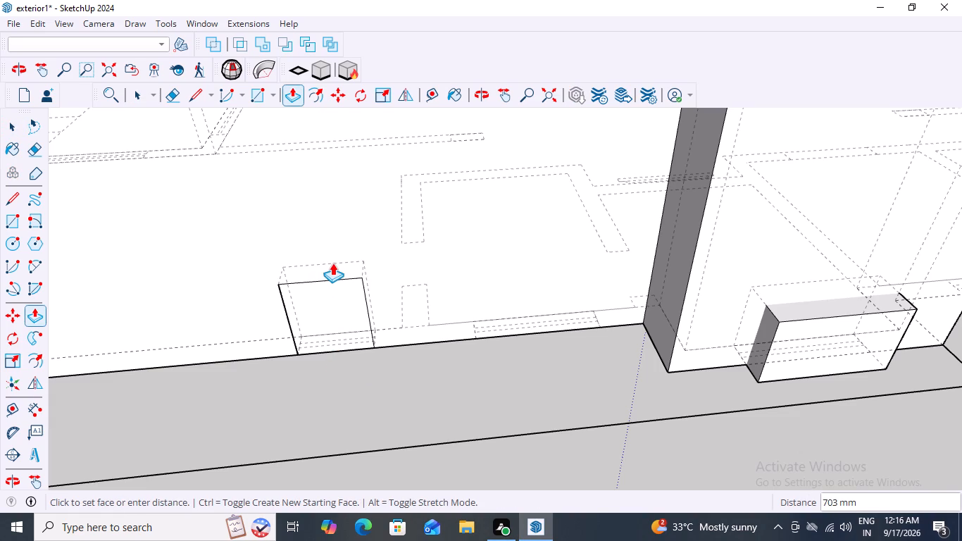
text(600)
key(Return)
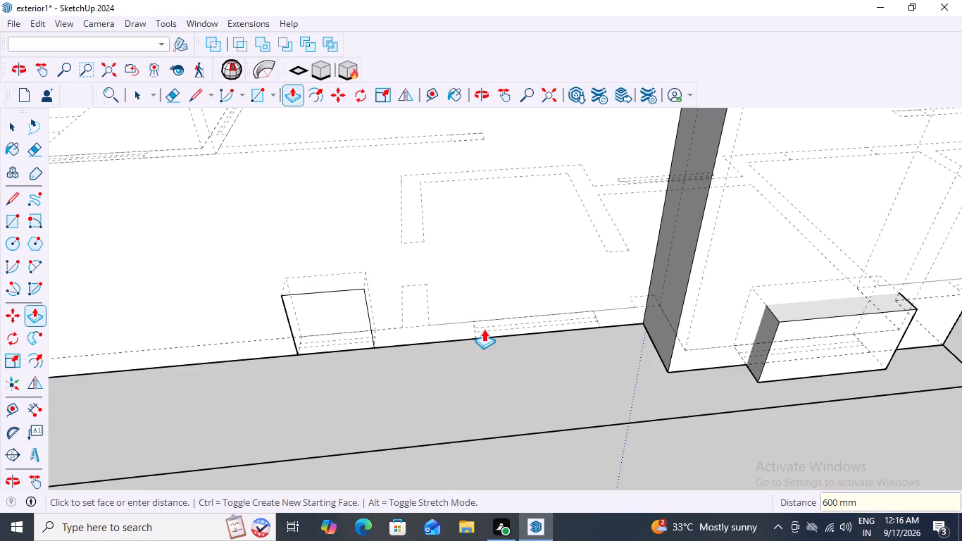
click(484, 329)
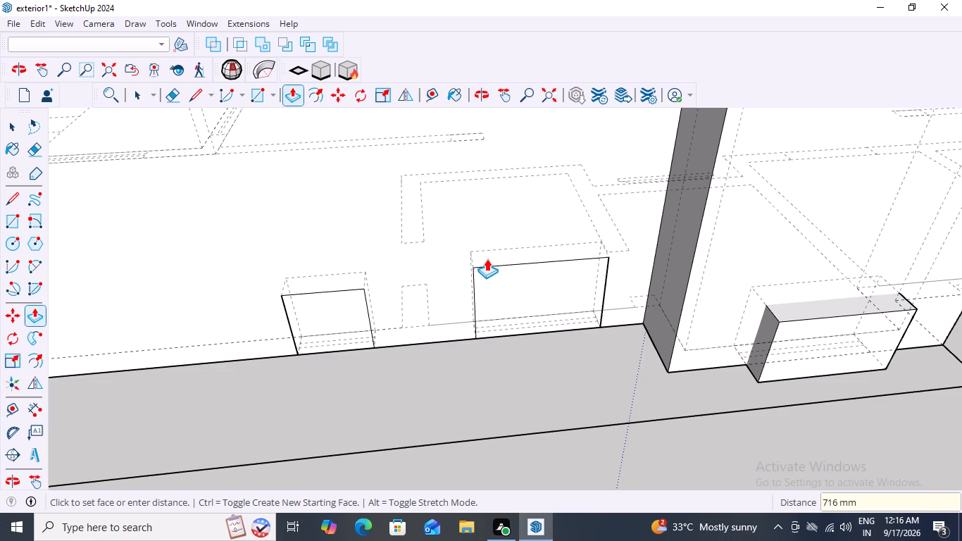
text(600)
key(Return)
Push/Pull the outer faces of both new window blocks 200 mm outward beyond the wall.
click(337, 310)
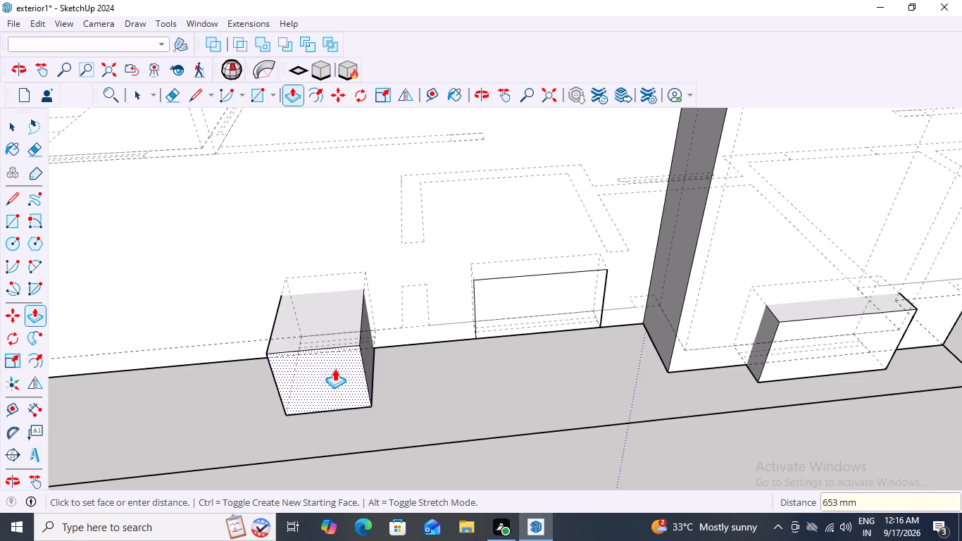
text(200)
key(Return)
double_click(535, 293)
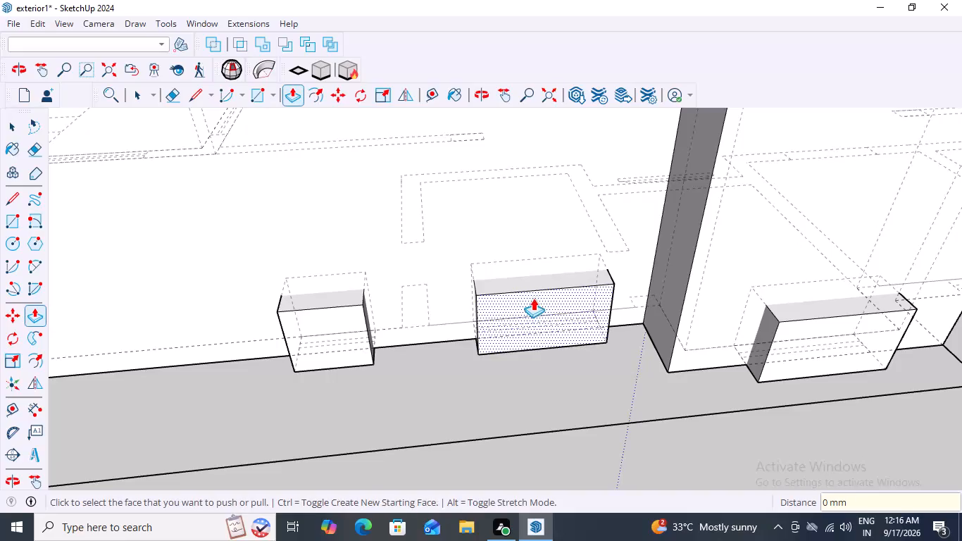
Push/Pull the inner faces of all three window blocks 200 mm past the wall into the building.
middle_drag(442, 353, 446, 483)
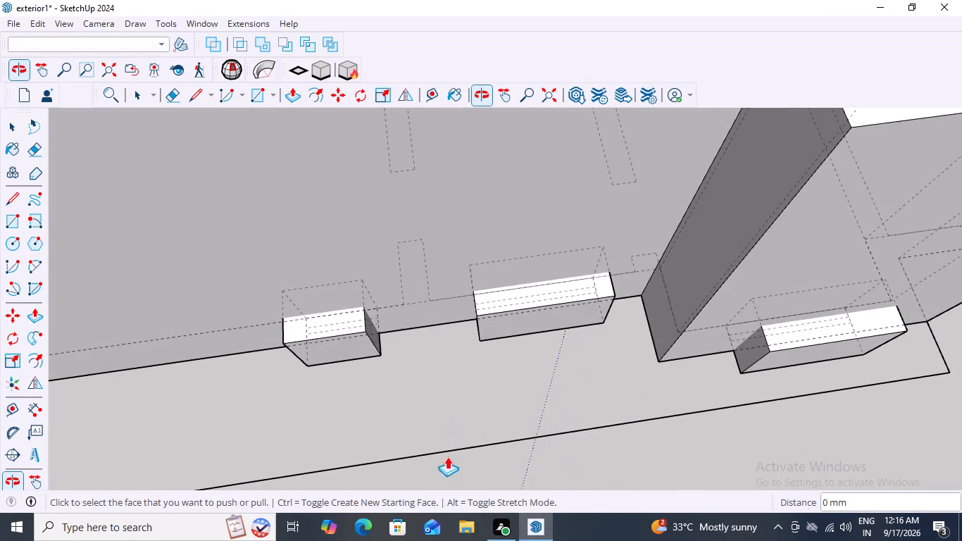
scroll(482, 407, down, 15)
middle_drag(570, 290, 416, 363)
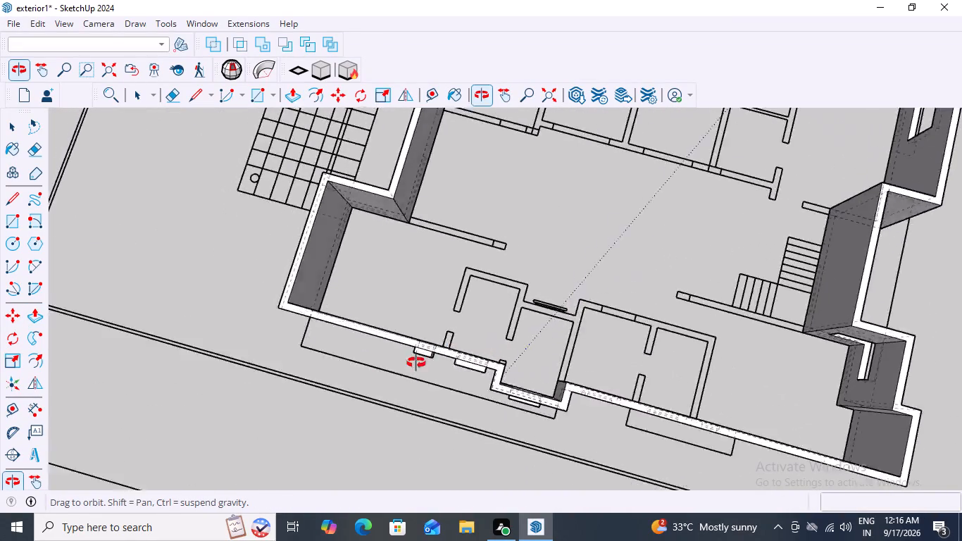
middle_drag(416, 363, 215, 344)
scroll(459, 318, up, 7)
middle_drag(479, 297, 401, 308)
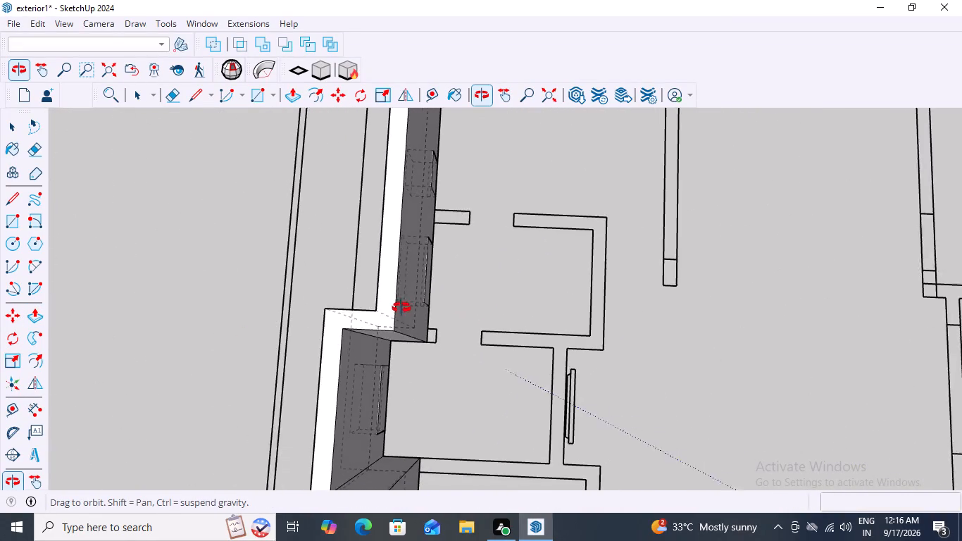
middle_drag(401, 308, 393, 273)
scroll(408, 417, up, 8)
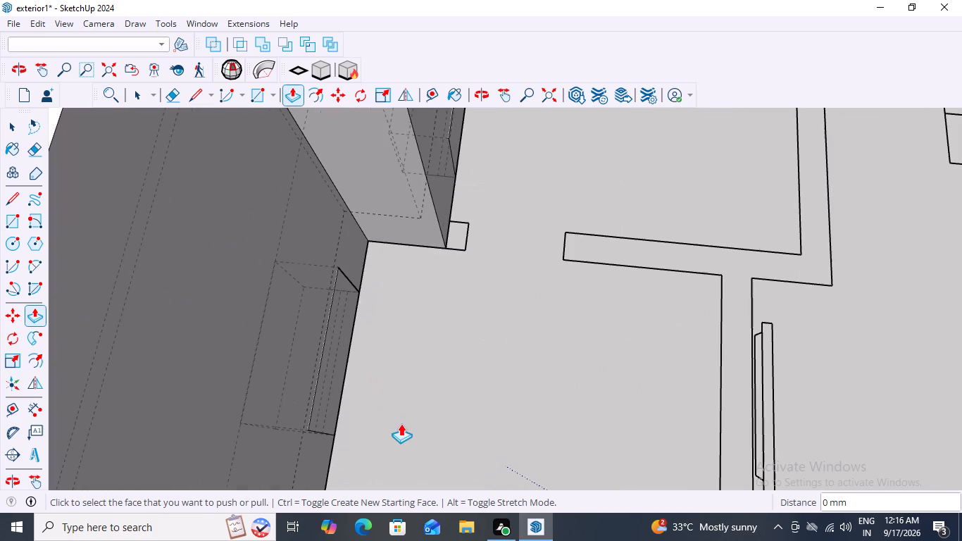
double_click(339, 371)
scroll(430, 375, down, 4)
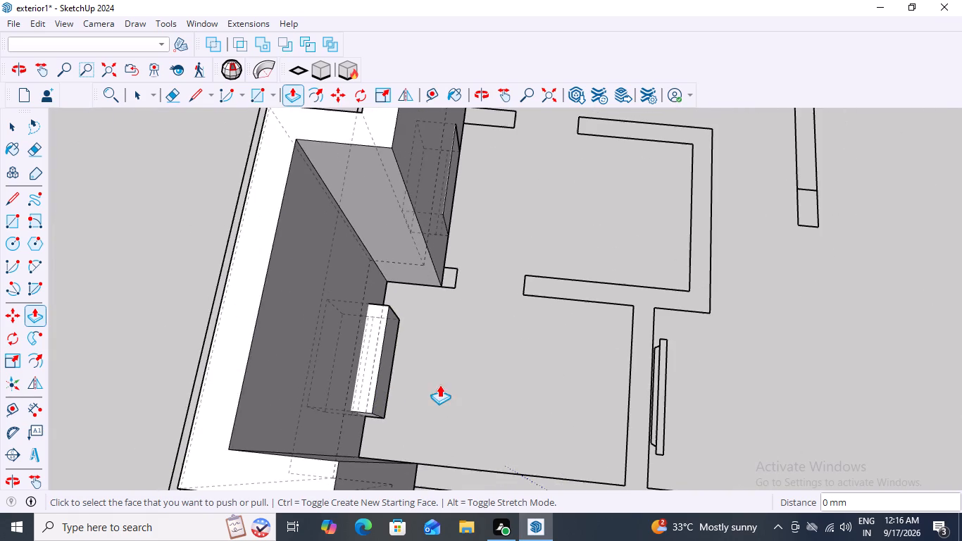
scroll(482, 190, down, 5)
scroll(513, 280, down, 3)
scroll(513, 196, up, 7)
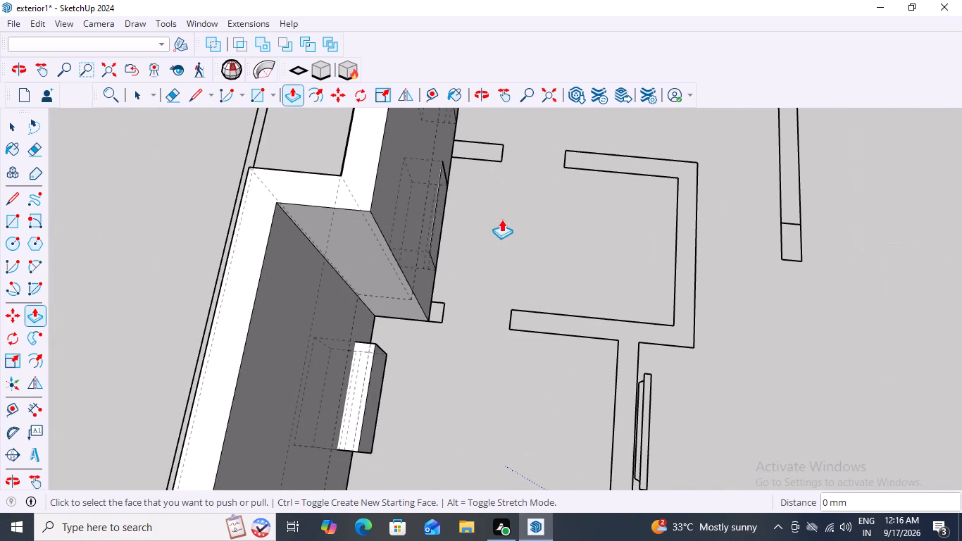
double_click(443, 210)
scroll(499, 220, down, 9)
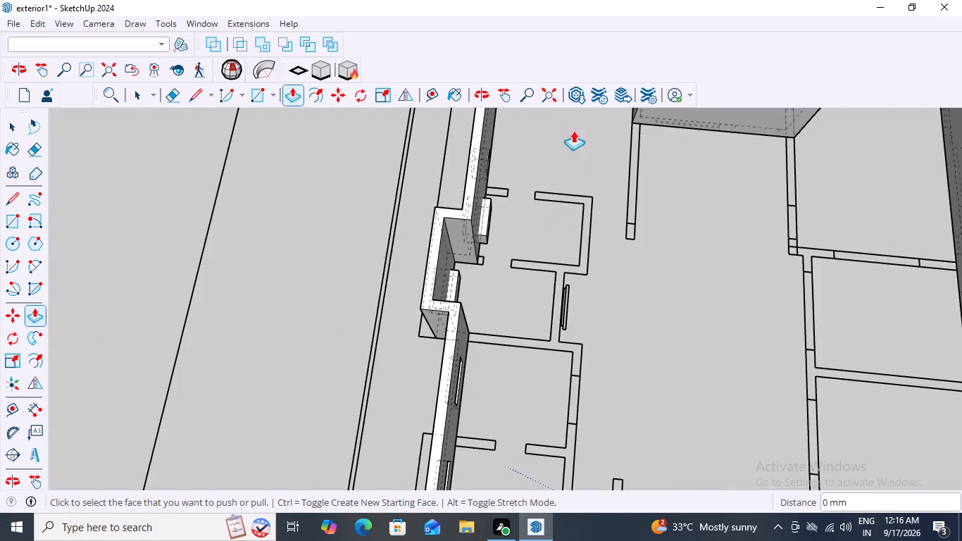
scroll(515, 142, up, 13)
double_click(489, 157)
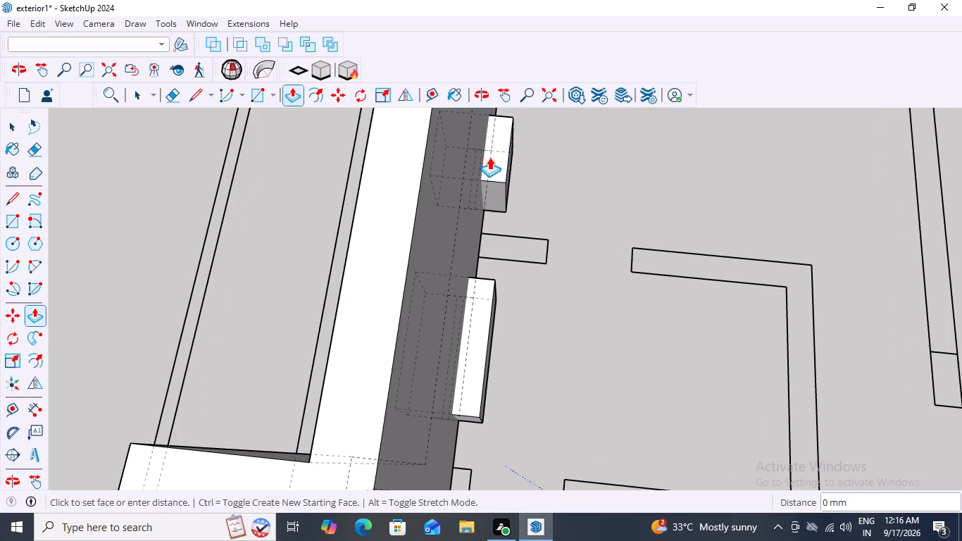
scroll(577, 203, down, 10)
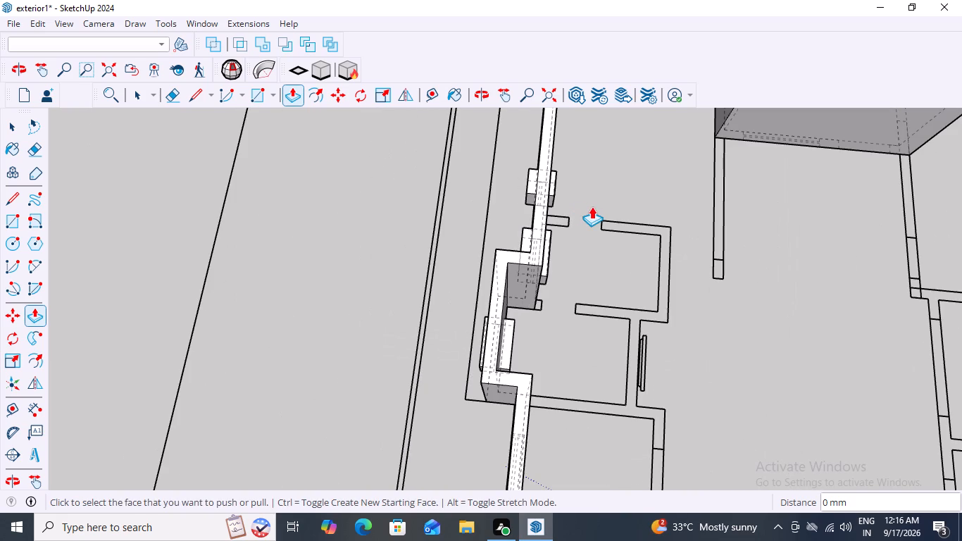
scroll(592, 206, down, 3)
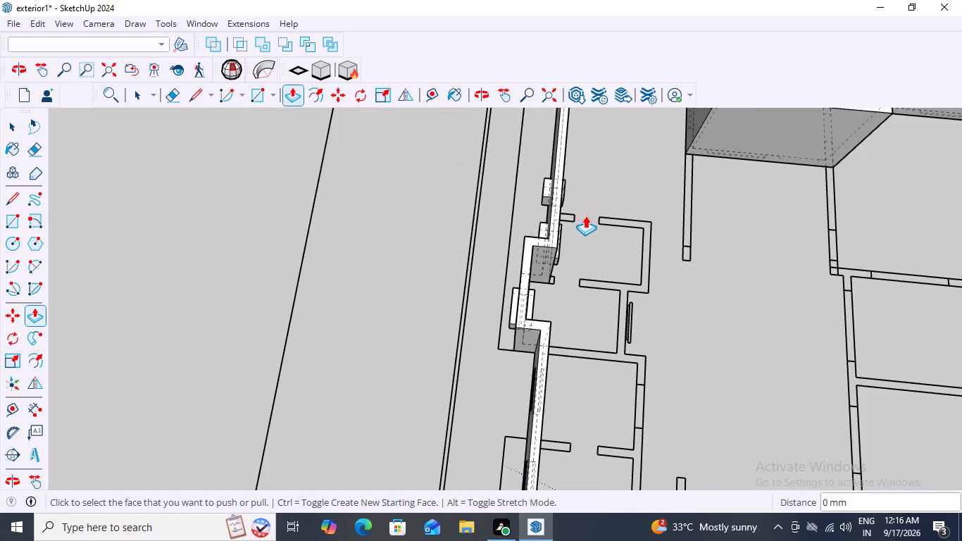
key(space)
Make the whole window block in the projecting section a group.
middle_drag(580, 232, 761, 218)
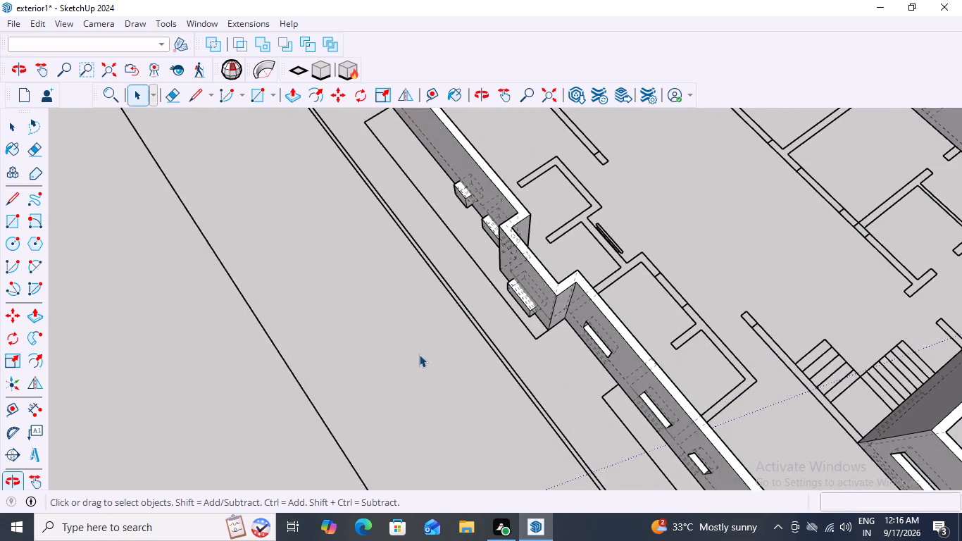
scroll(408, 356, down, 3)
middle_drag(420, 353, 659, 291)
scroll(511, 349, up, 6)
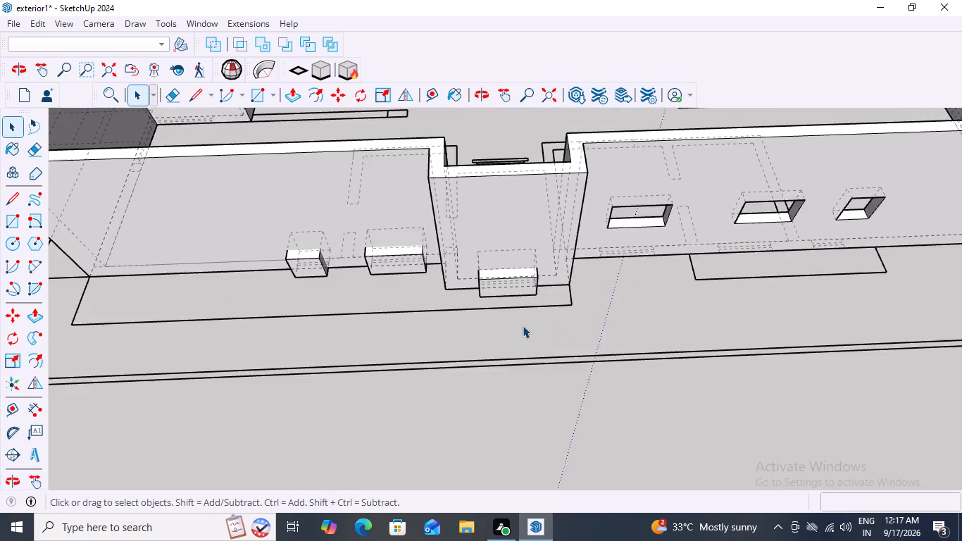
scroll(523, 325, up, 2)
middle_drag(523, 325, 523, 259)
scroll(523, 259, down, 5)
triple_click(513, 267)
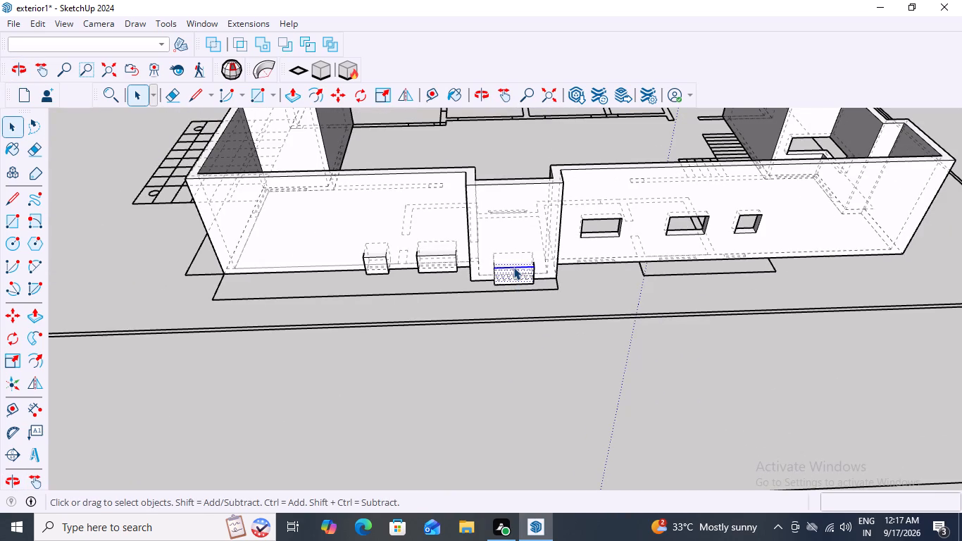
click(513, 267)
right_click(513, 267)
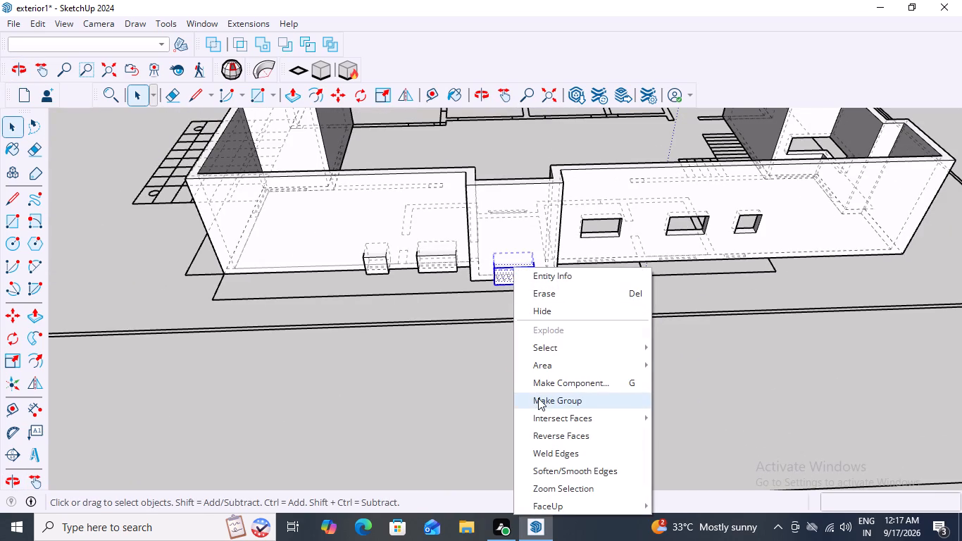
click(538, 398)
Make the wider window block beside the projecting section a group.
triple_click(447, 257)
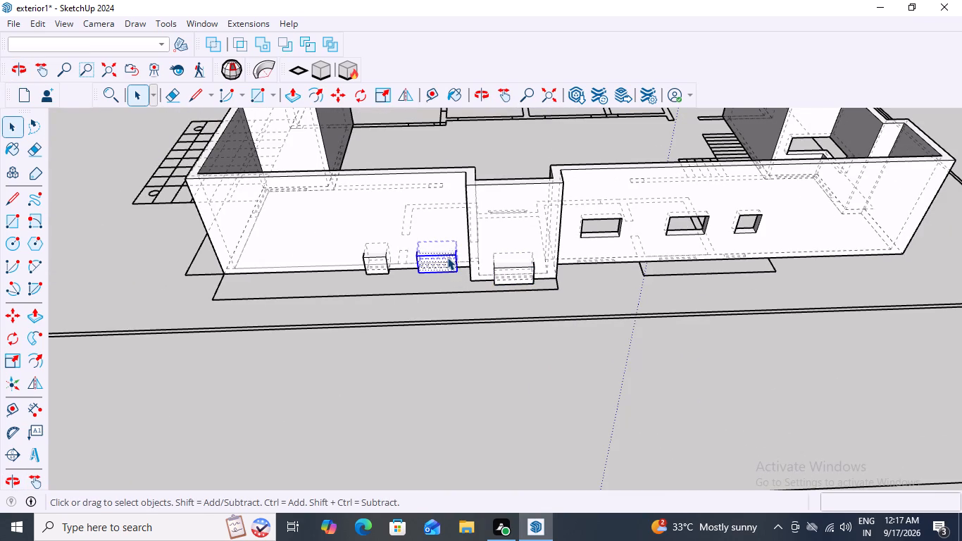
click(447, 257)
right_click(436, 257)
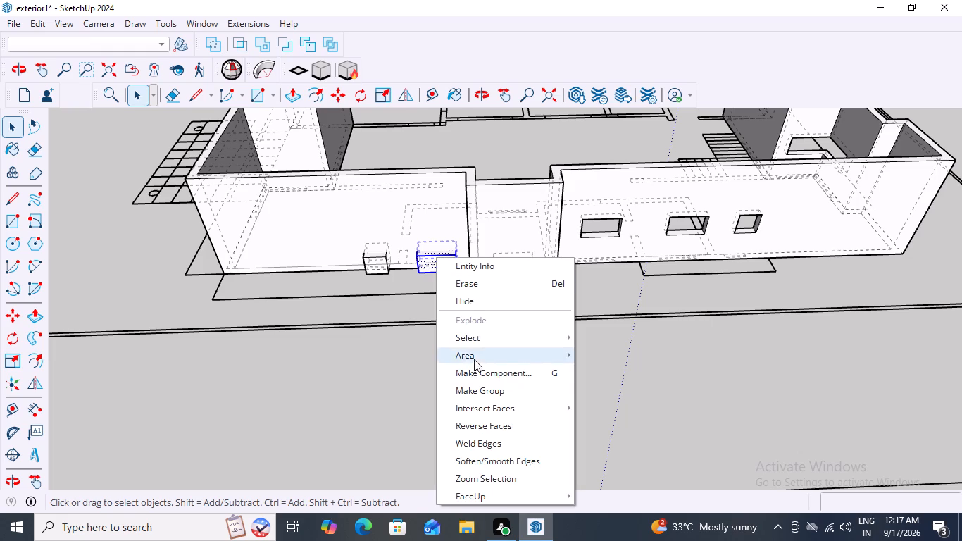
click(471, 390)
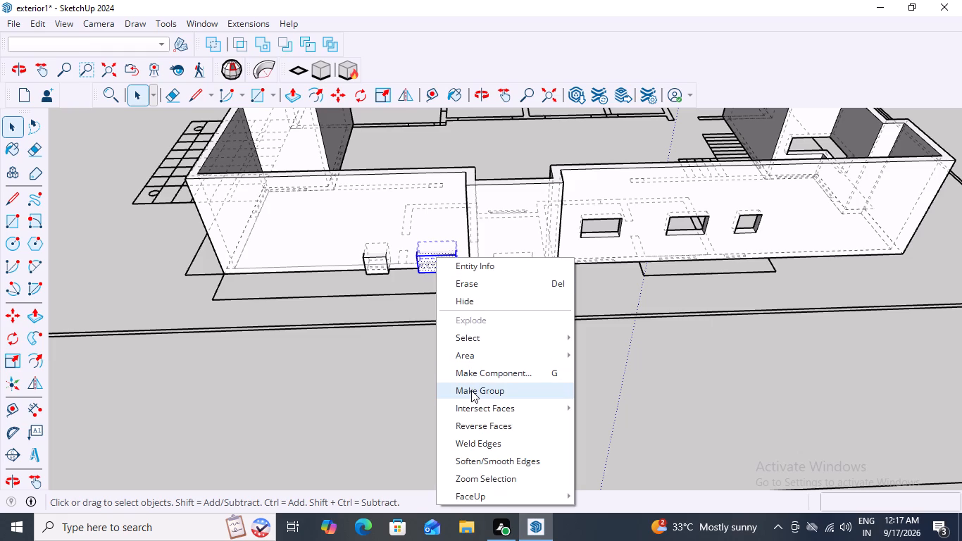
Make the whole small window block, farthest from the projecting section, a group.
triple_click(376, 269)
double_click(376, 269)
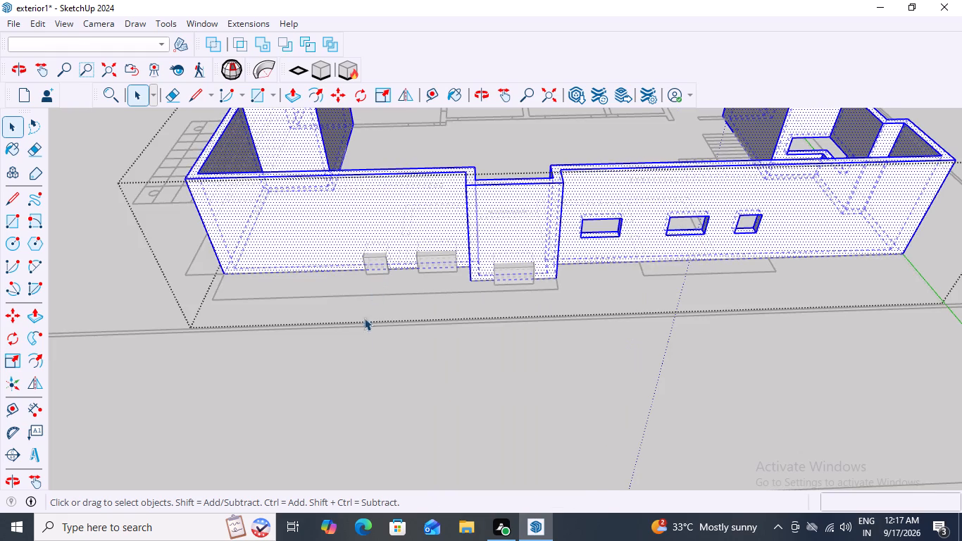
click(324, 390)
triple_click(377, 260)
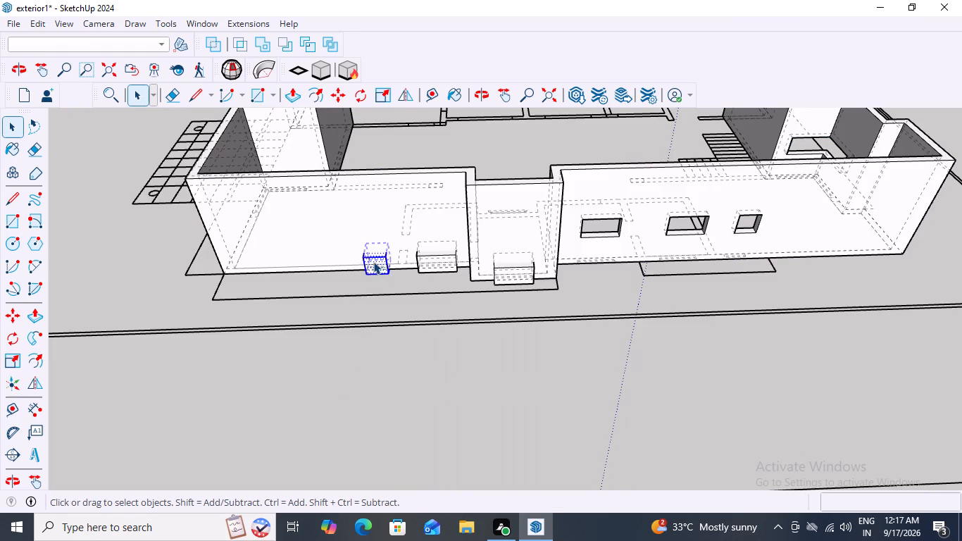
right_click(373, 261)
click(416, 394)
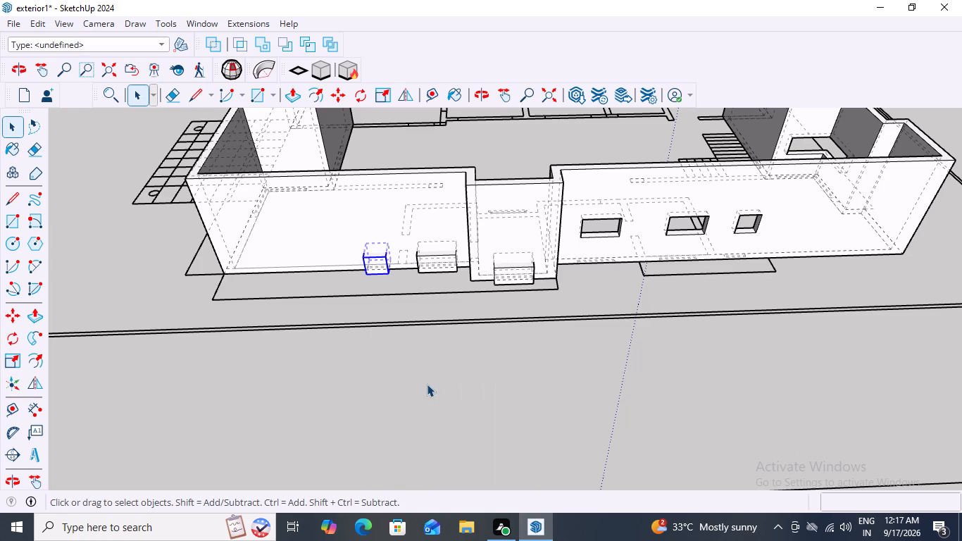
Move the small window block group 3' straight up along the blue axis.
scroll(373, 274, up, 3)
key(m)
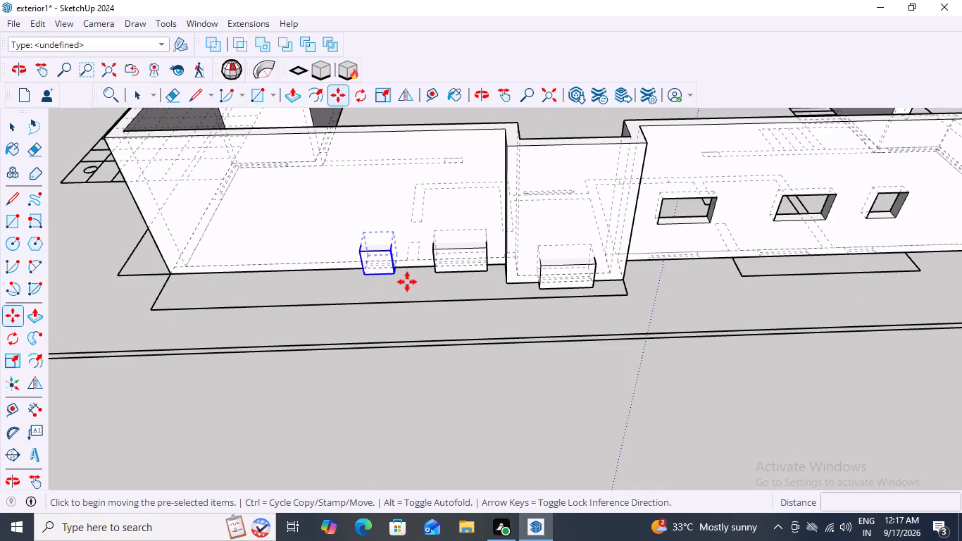
click(394, 278)
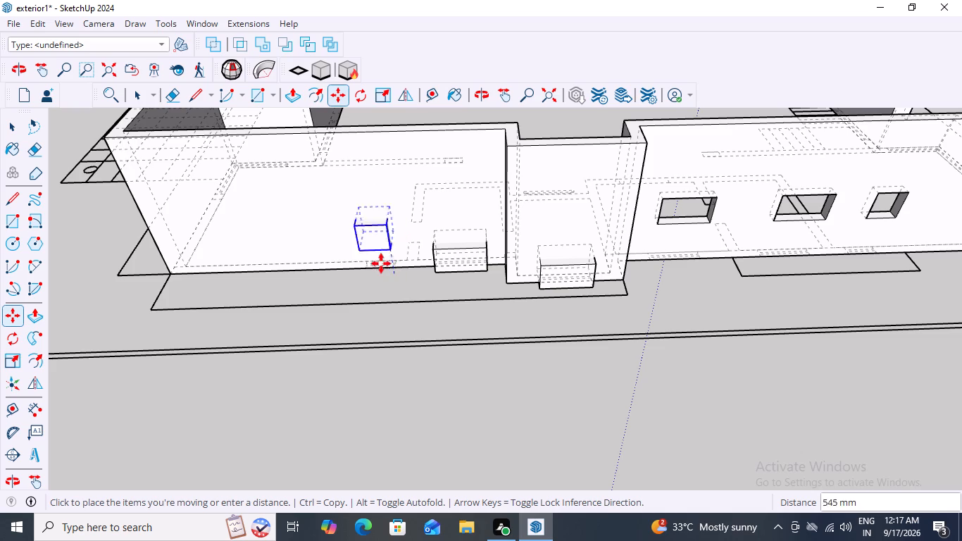
scroll(392, 283, up, 7)
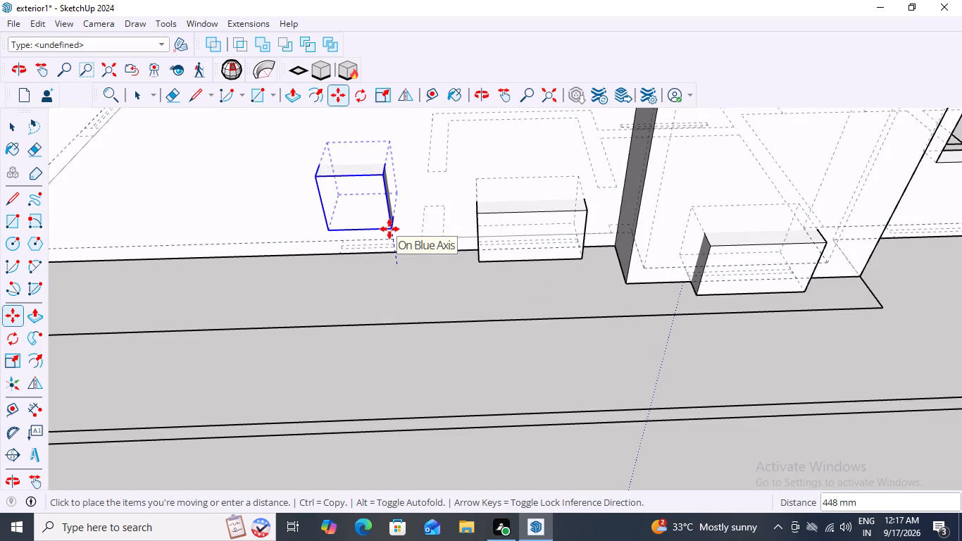
text(3')
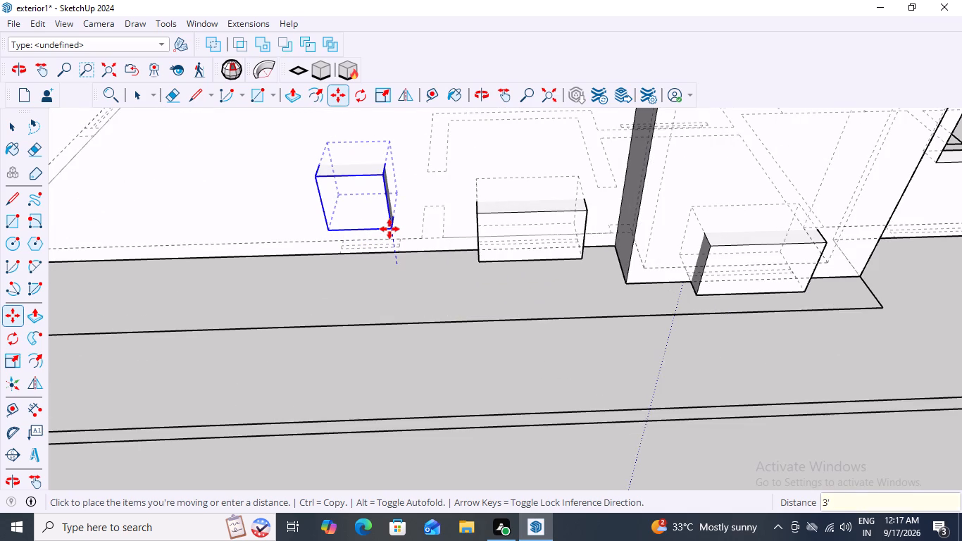
key(Return)
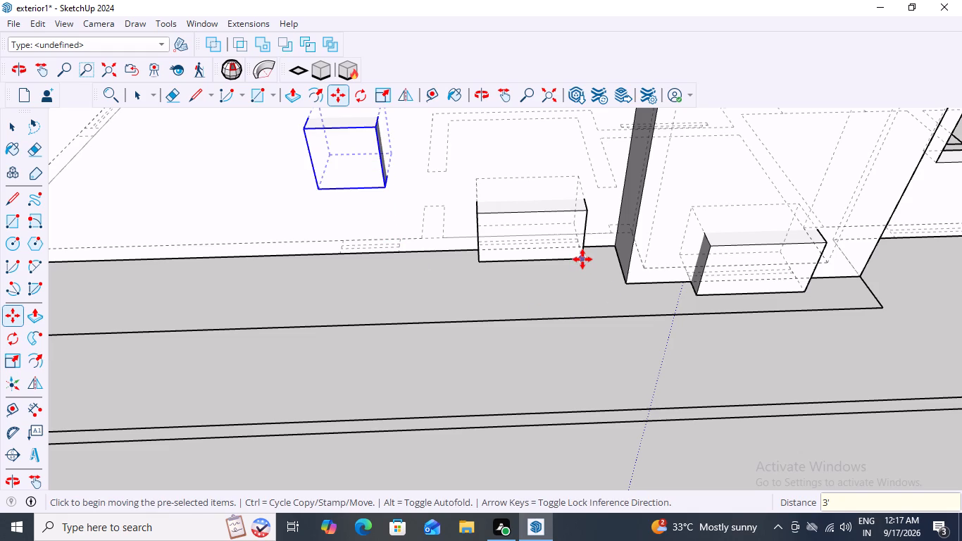
click(582, 259)
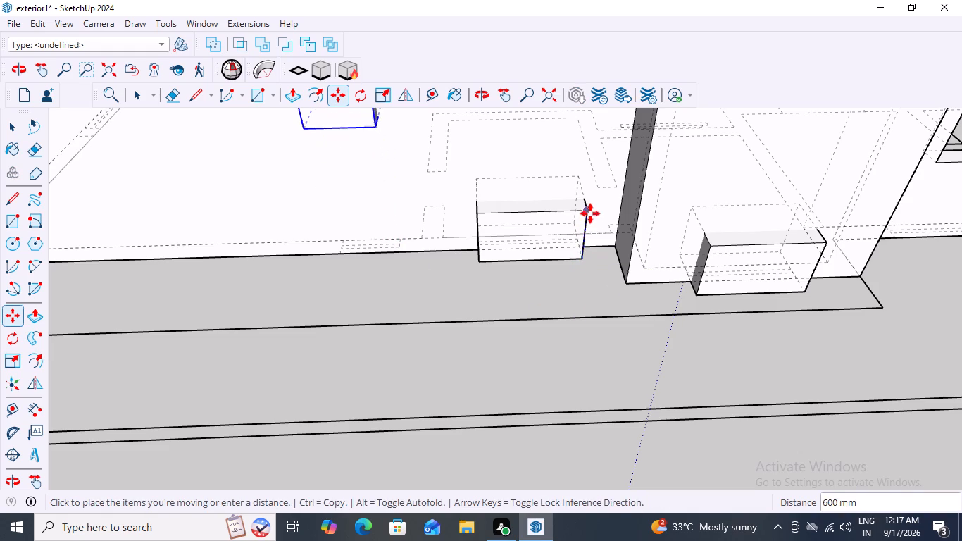
key(Escape)
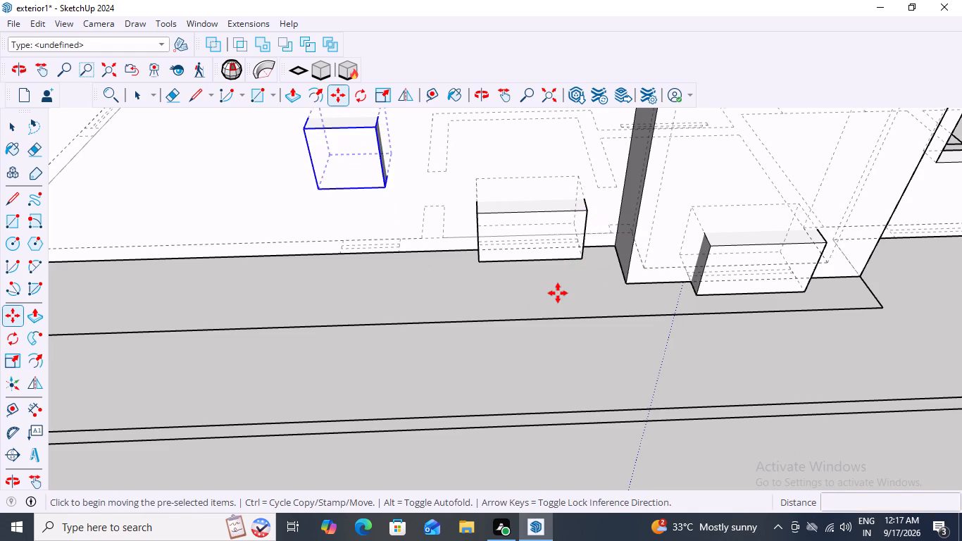
key(space)
click(468, 308)
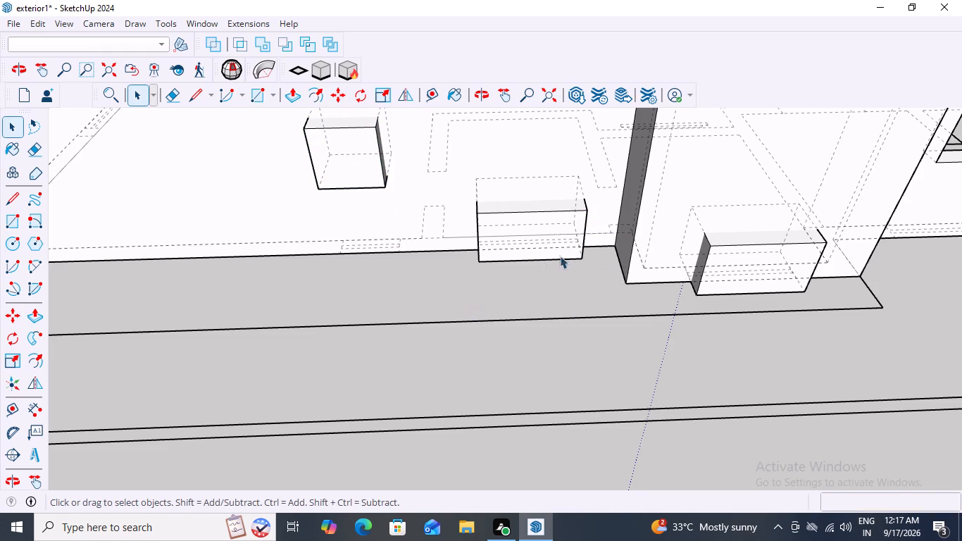
Move the wider window block group beside the projecting section 3' straight up along the blue axis.
click(570, 253)
key(m)
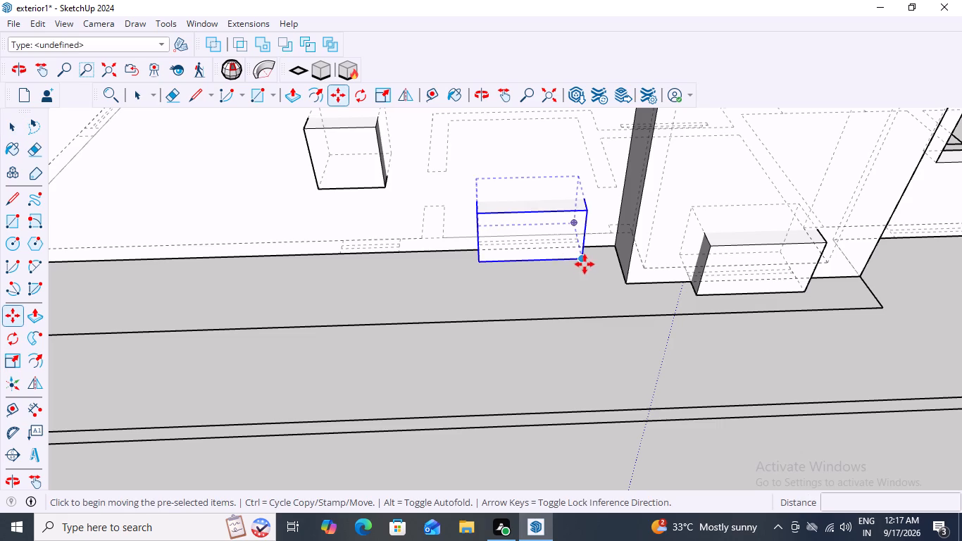
click(584, 263)
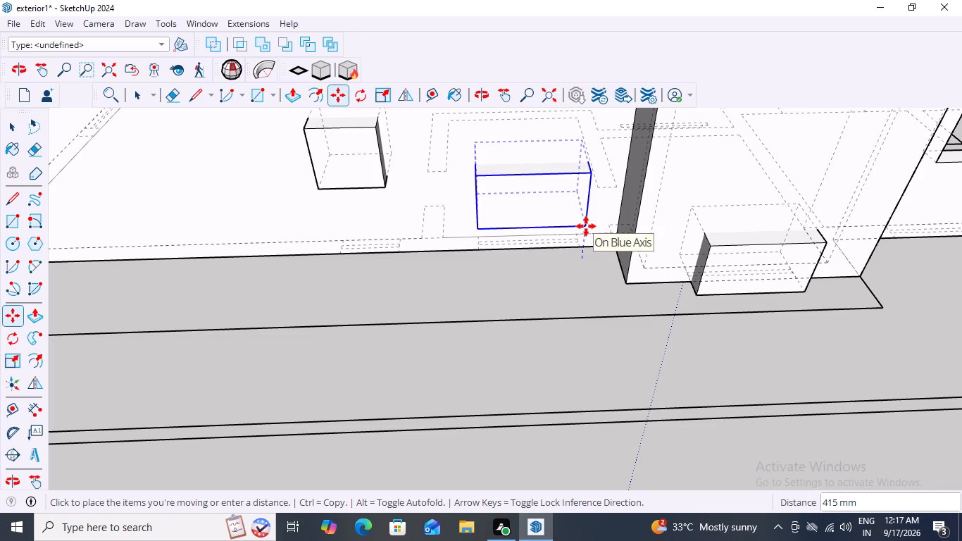
text(3')
key(Return)
key(space)
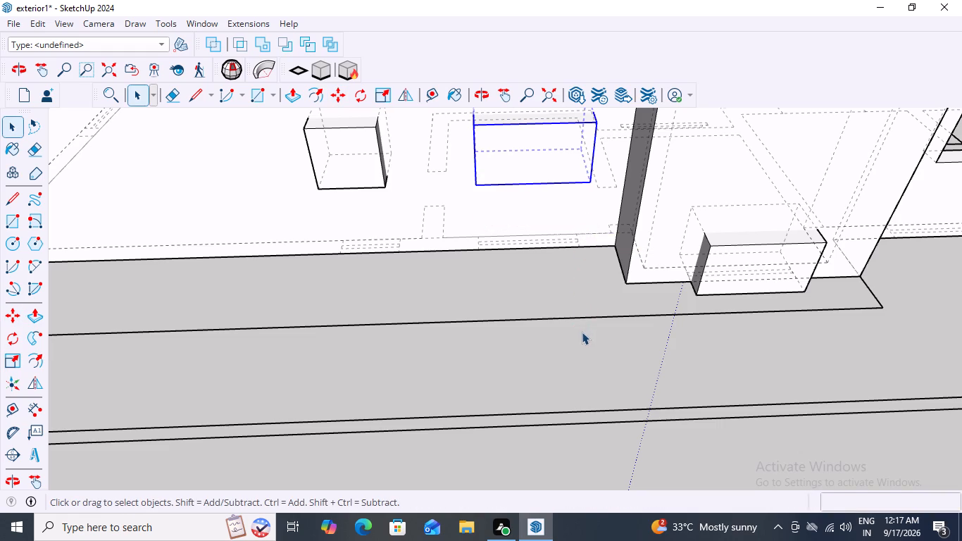
Move the window block group in the projecting section 3' straight up along the blue axis.
click(808, 278)
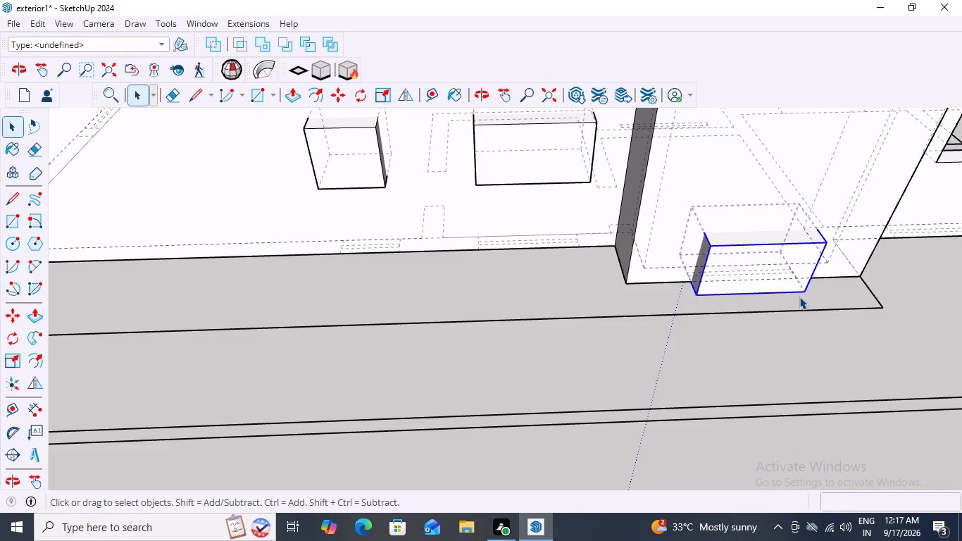
key(m)
click(805, 294)
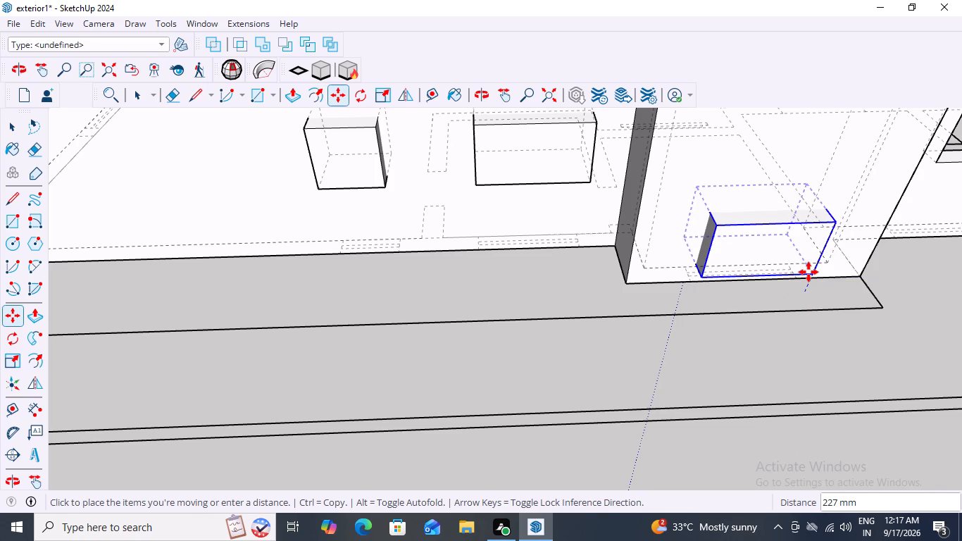
key(3)
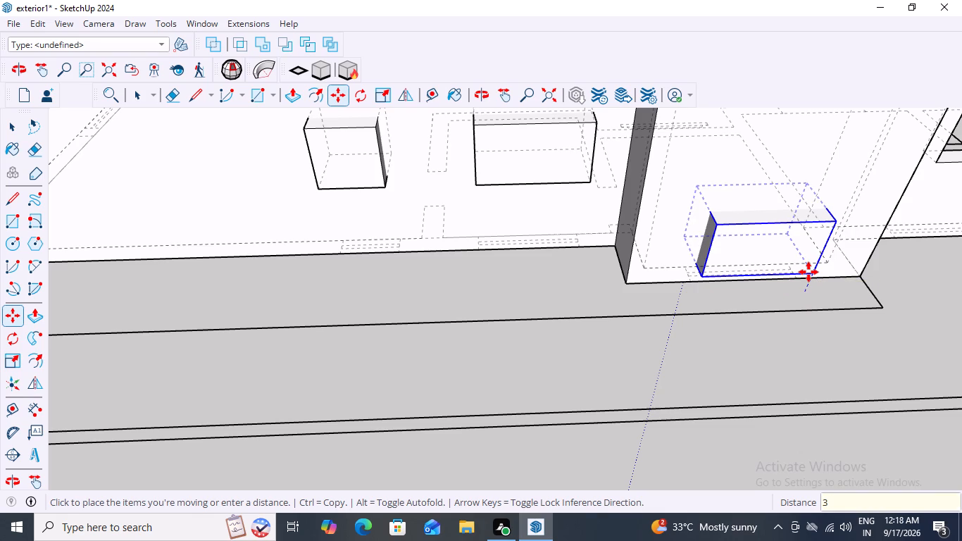
key(apostrophe)
key(Return)
click(758, 348)
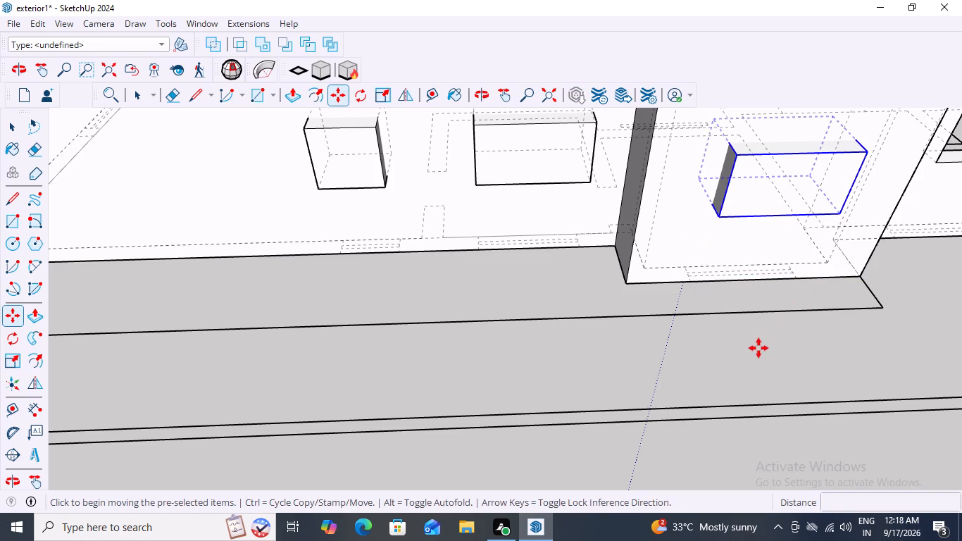
key(space)
click(758, 348)
Subtract the small window block from the exterior wall solid to cut its opening.
scroll(692, 367, down, 8)
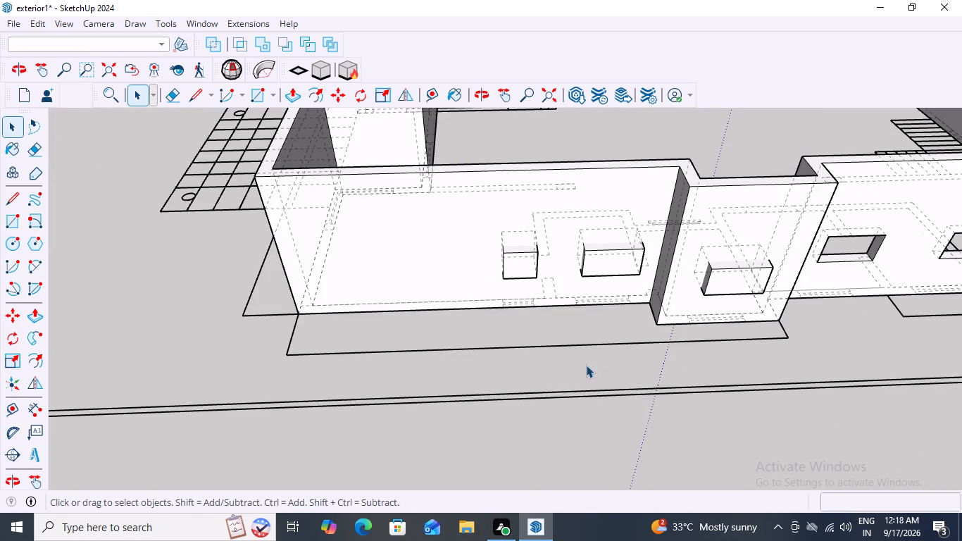
click(586, 365)
scroll(659, 254, up, 3)
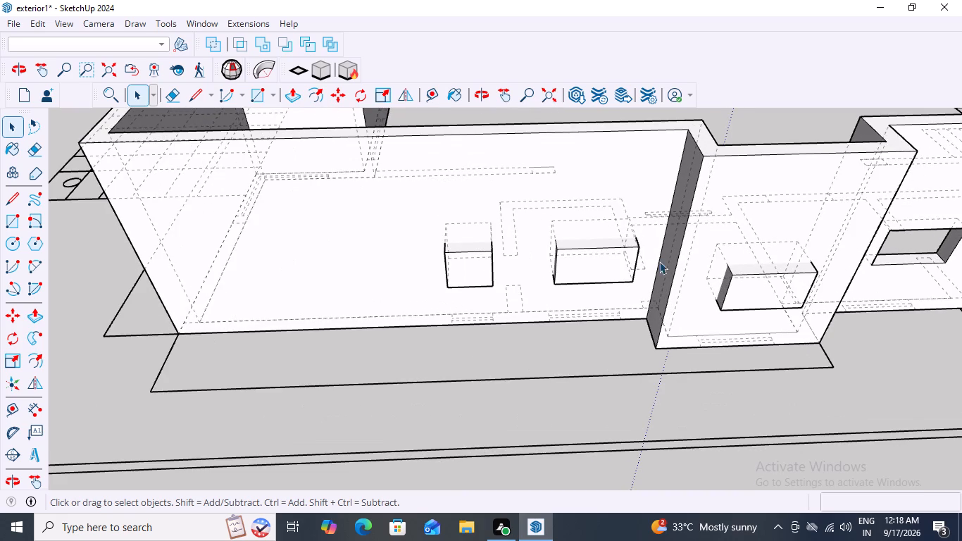
click(475, 273)
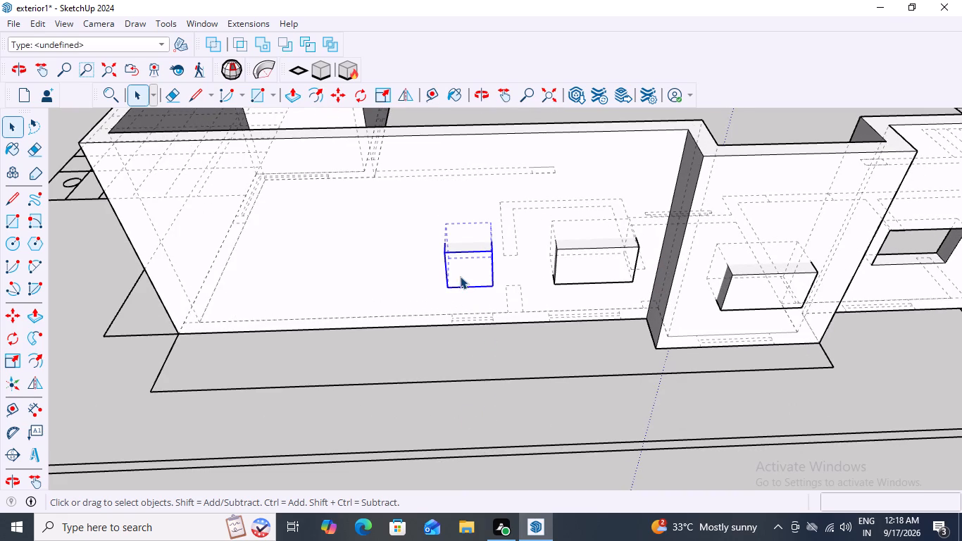
click(286, 44)
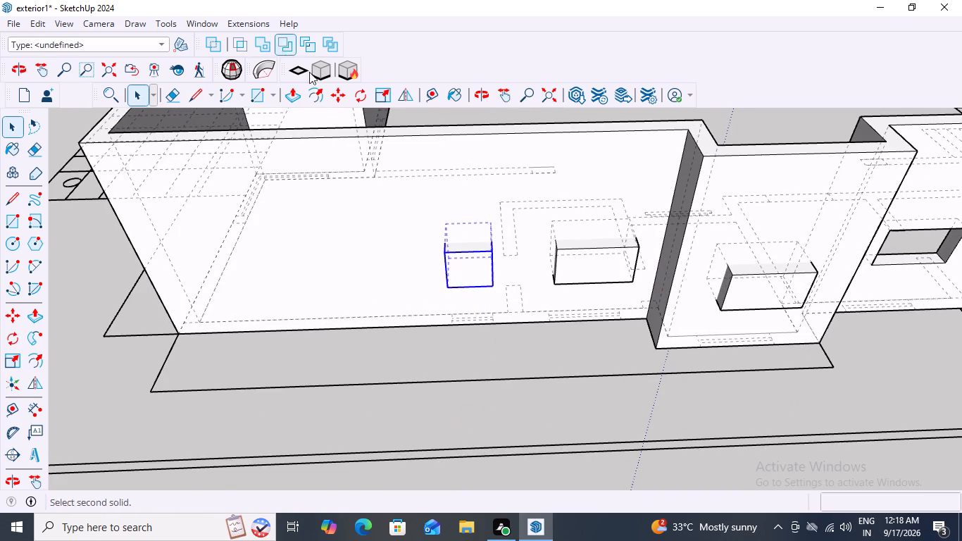
click(396, 192)
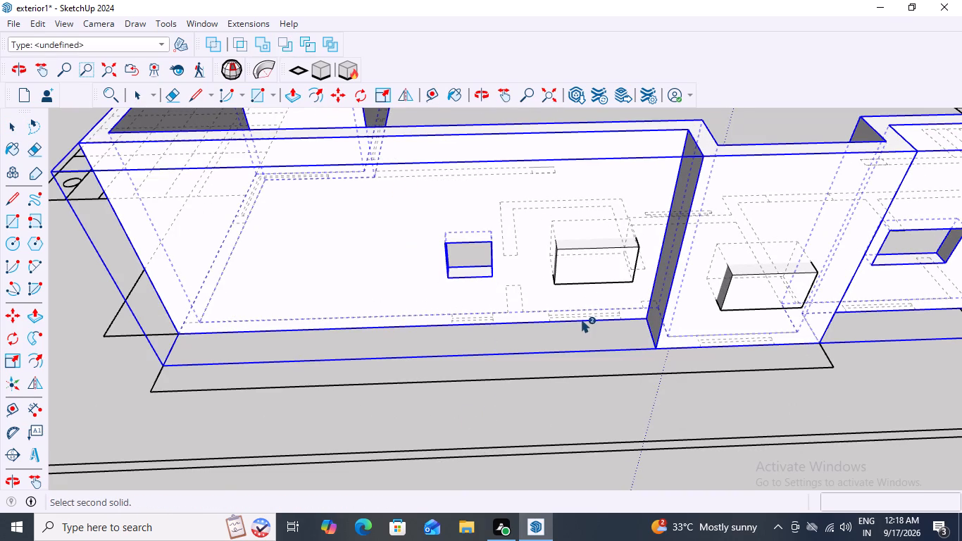
key(space)
key(space)
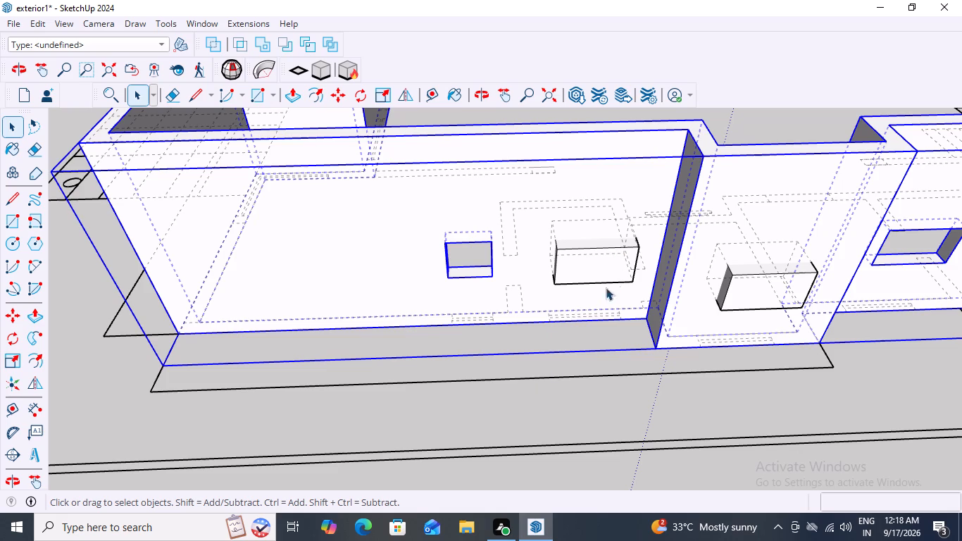
click(540, 390)
Subtract the wider window block beside the projecting section from the exterior wall solid.
click(606, 268)
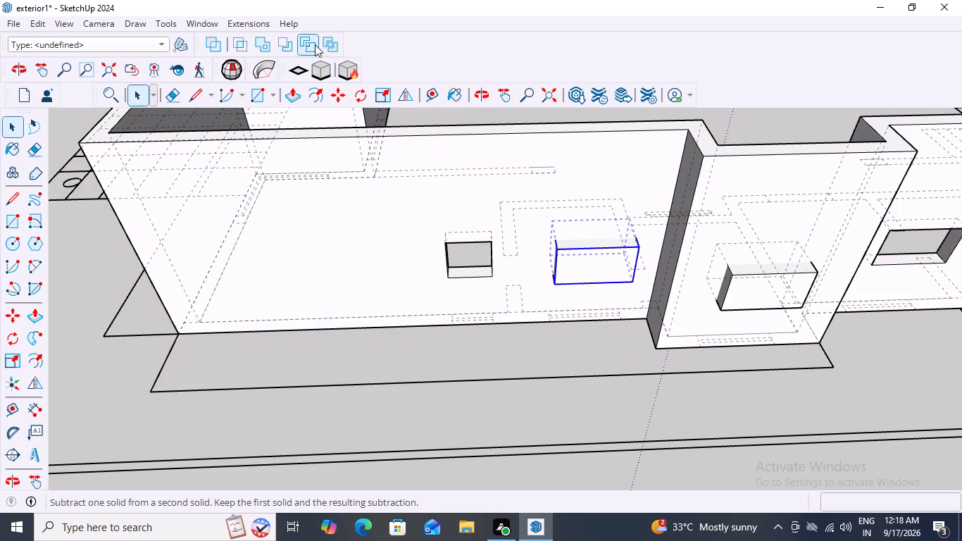
click(285, 42)
click(603, 176)
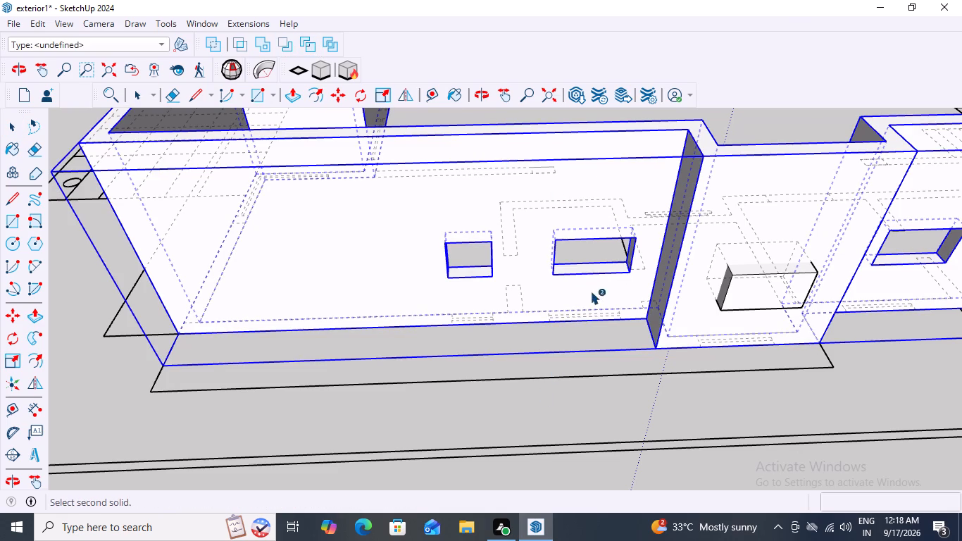
key(space)
click(580, 404)
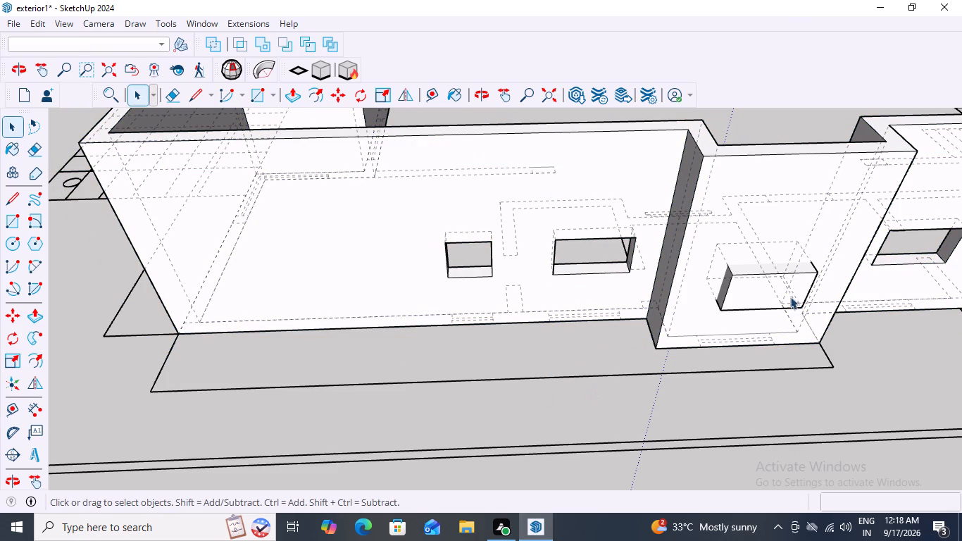
Subtract the projecting section's window block from the exterior wall solid to cut its opening.
click(777, 291)
click(287, 47)
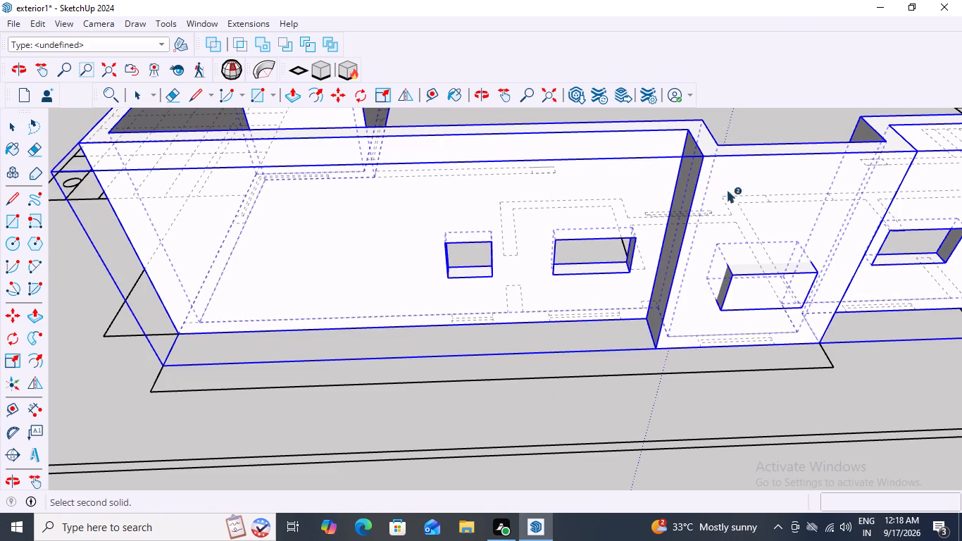
click(728, 190)
click(512, 420)
key(space)
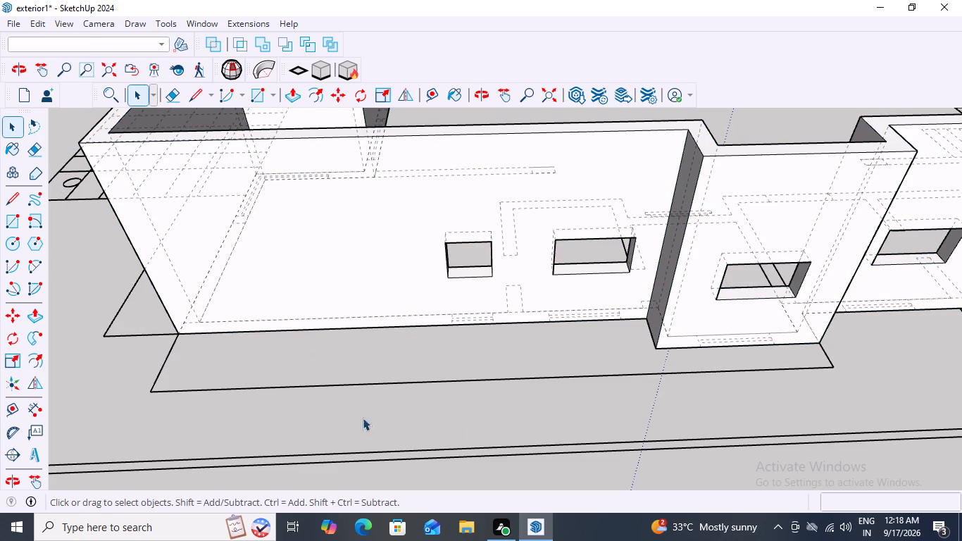
click(343, 418)
Examine the whole building's exterior walls and their window openings against the floor plan.
scroll(427, 397, down, 8)
triple_click(700, 447)
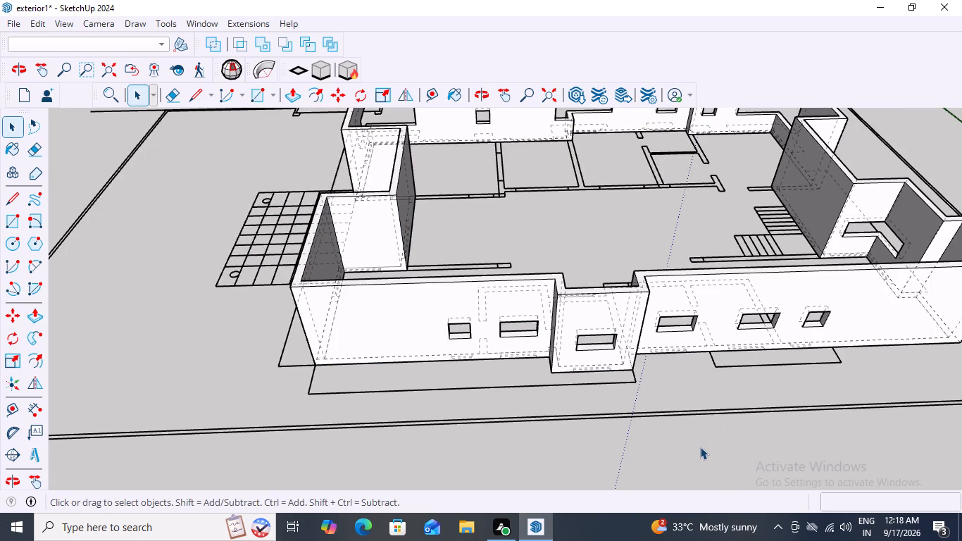
click(700, 447)
scroll(700, 447, down, 8)
double_click(377, 387)
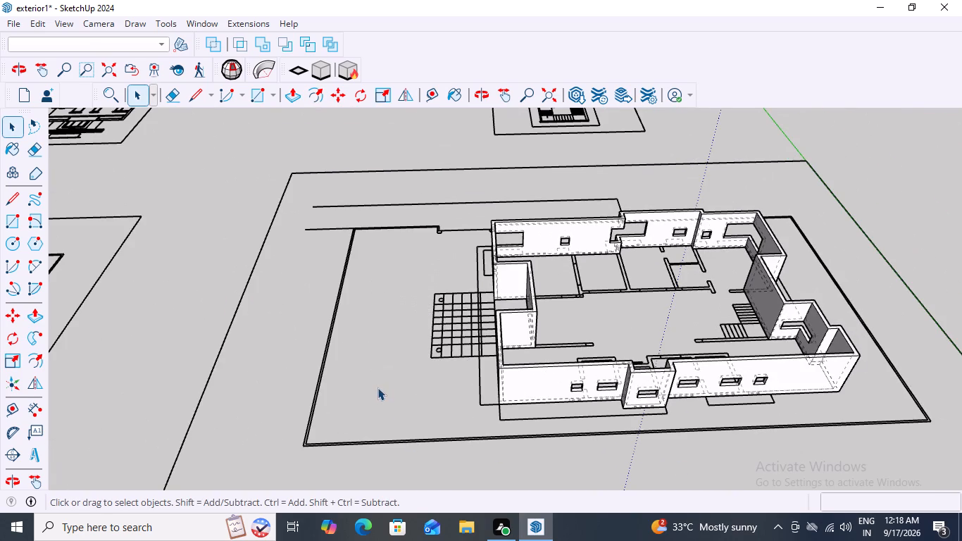
scroll(691, 456, up, 6)
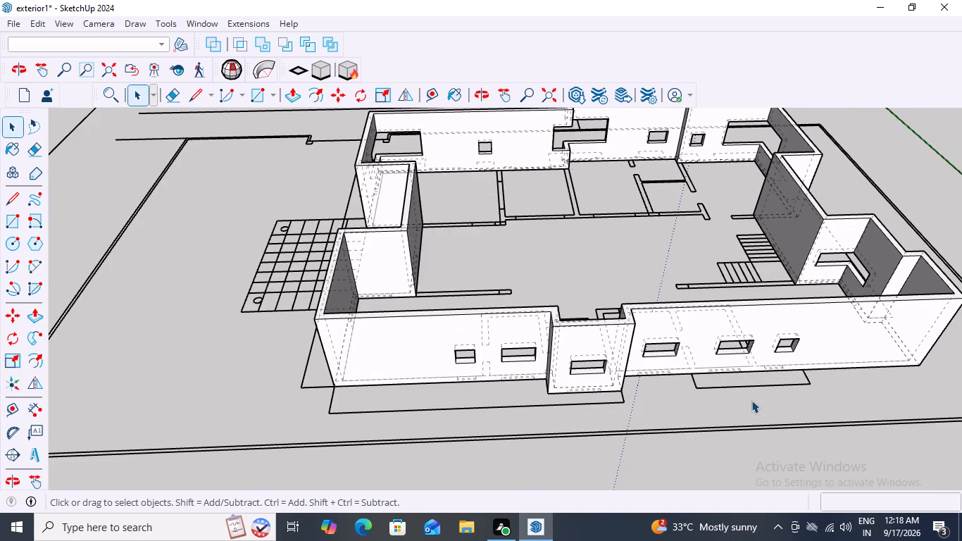
scroll(750, 387, up, 3)
scroll(750, 387, down, 4)
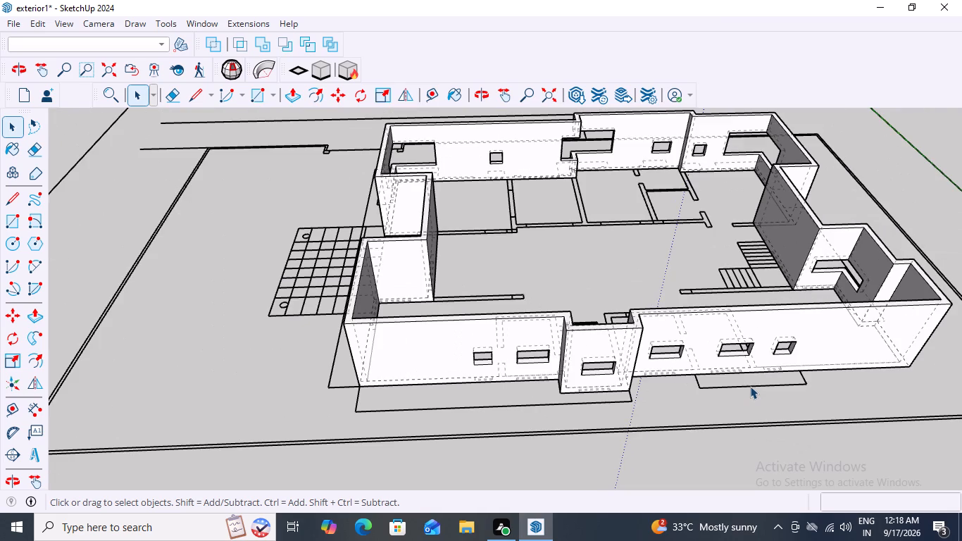
scroll(750, 386, down, 4)
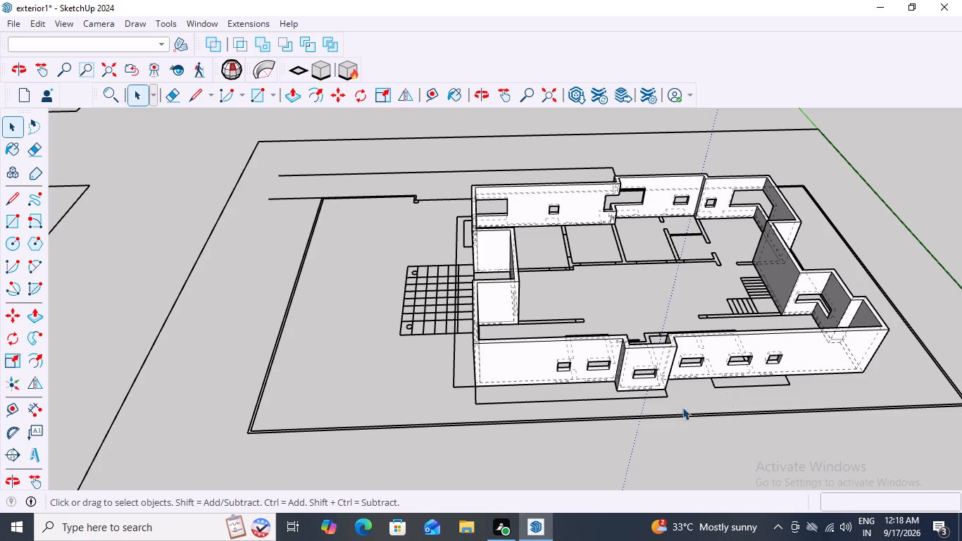
scroll(574, 379, up, 3)
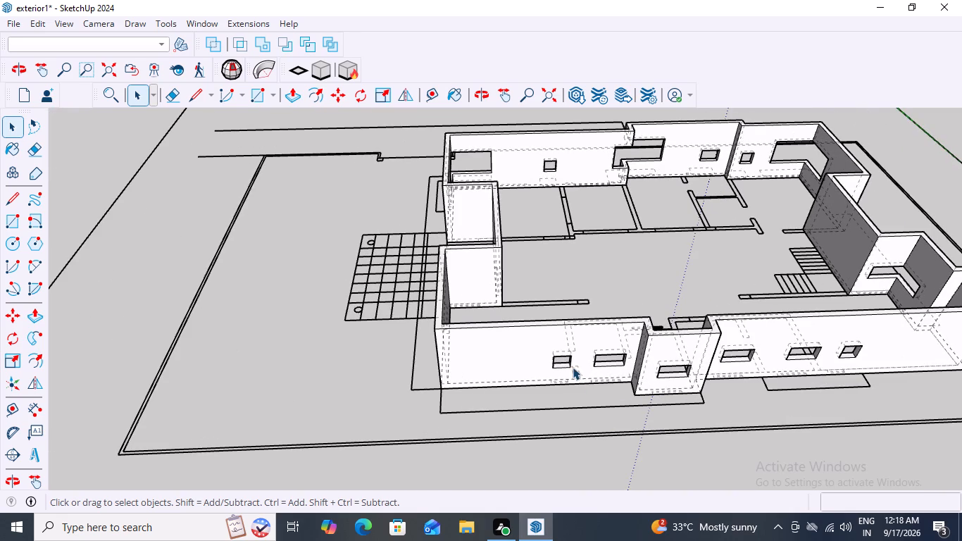
Draw a rectangle about 1448 × 1448 mm over the corner window marks where the entrance recess meets the gridded paving.
scroll(634, 359, down, 6)
scroll(477, 397, up, 2)
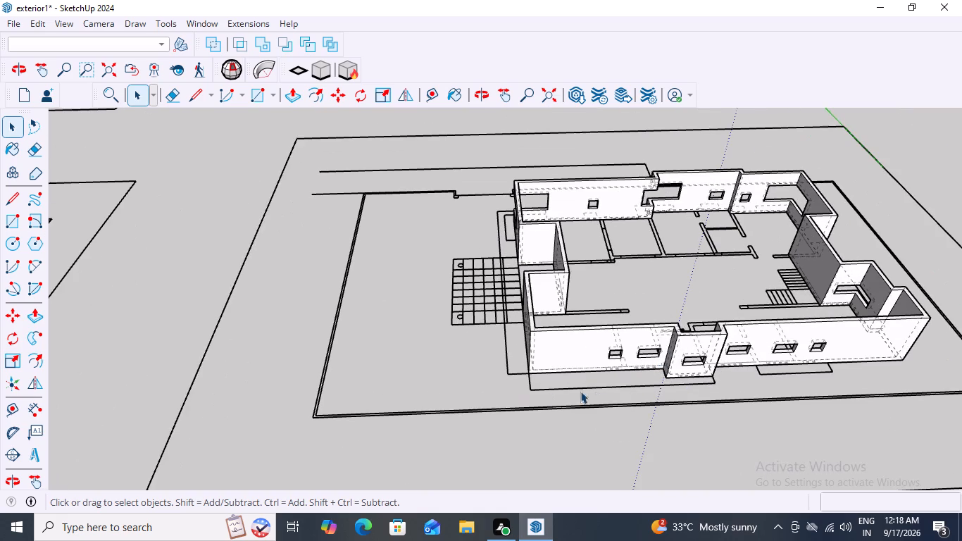
scroll(599, 393, up, 2)
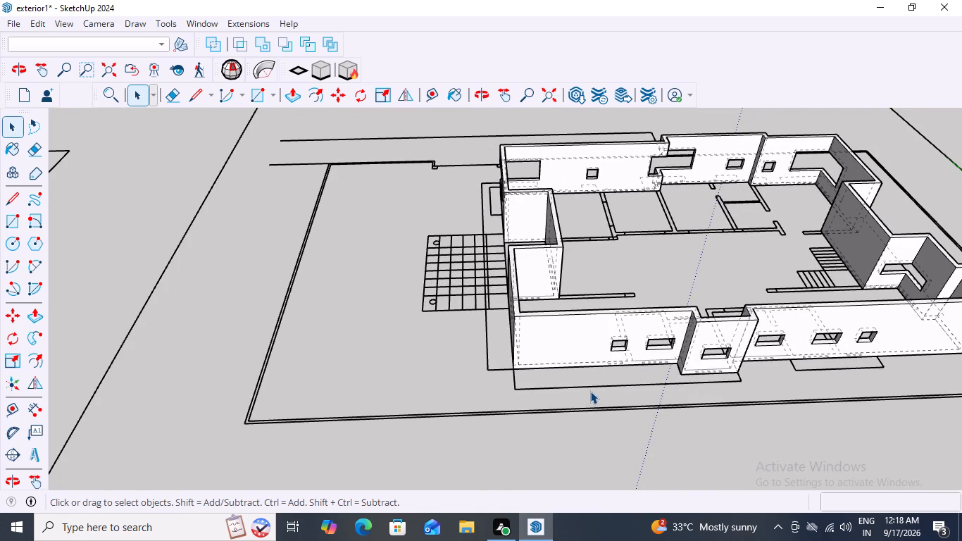
middle_drag(610, 392, 863, 376)
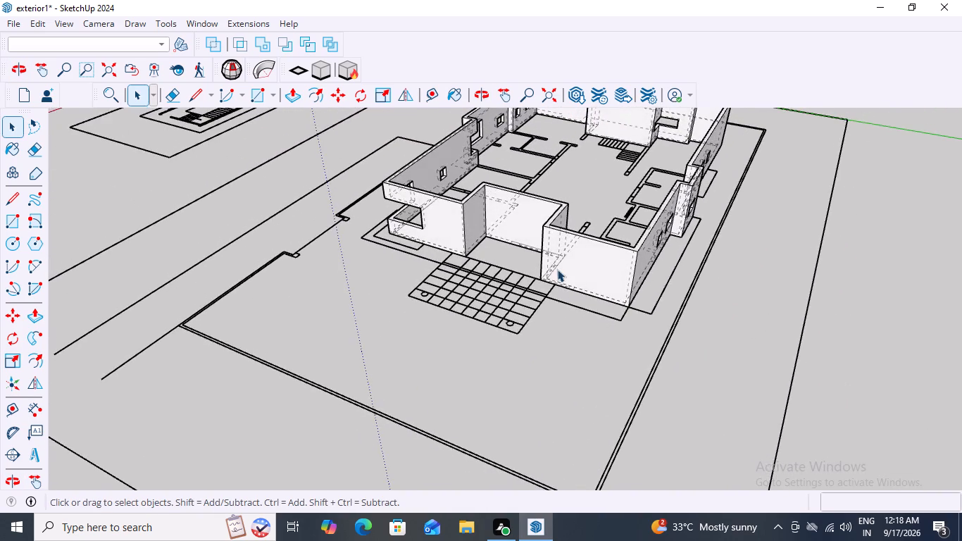
scroll(580, 280, up, 7)
middle_drag(558, 323, 725, 408)
middle_drag(546, 271, 595, 307)
scroll(500, 244, up, 5)
scroll(582, 339, up, 1)
middle_drag(582, 339, 533, 340)
scroll(419, 195, up, 6)
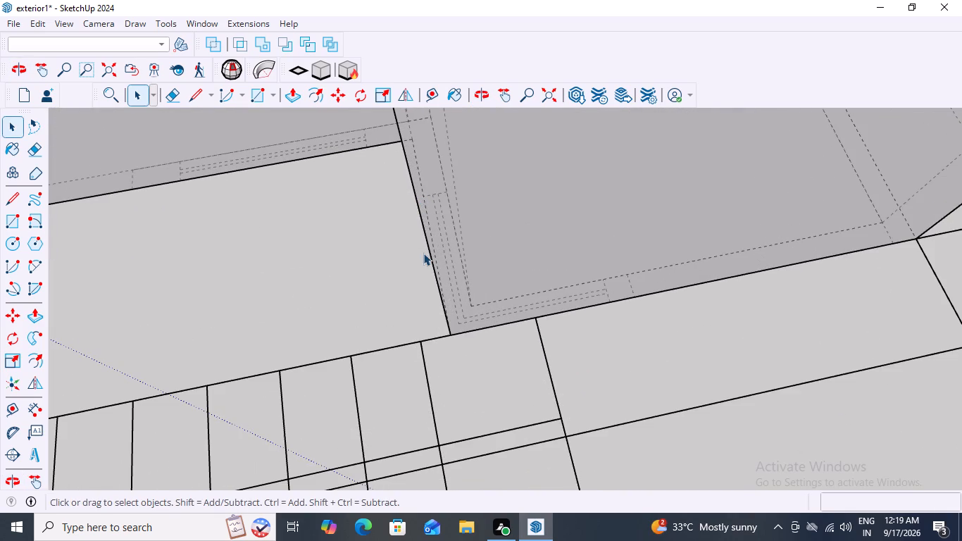
middle_drag(521, 246, 522, 228)
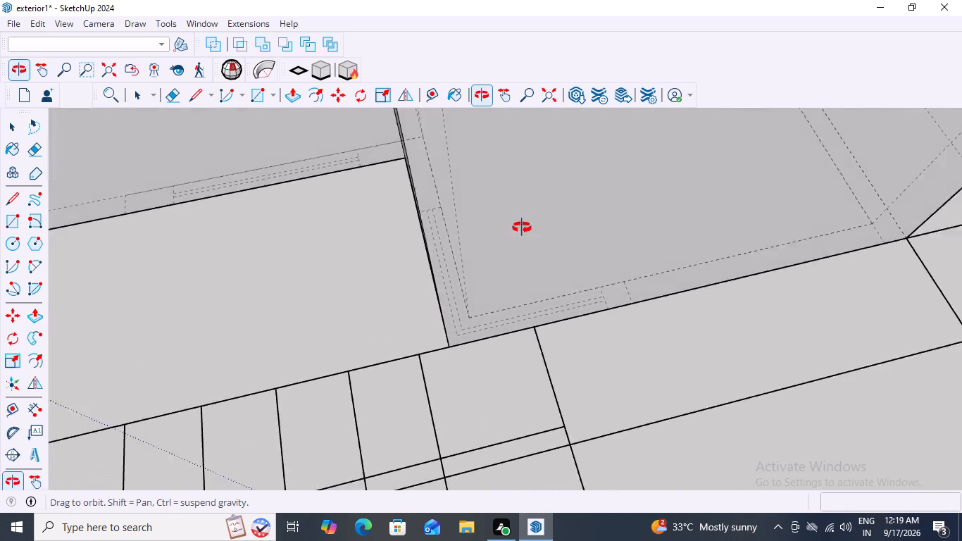
middle_drag(522, 228, 508, 225)
scroll(506, 227, up, 1)
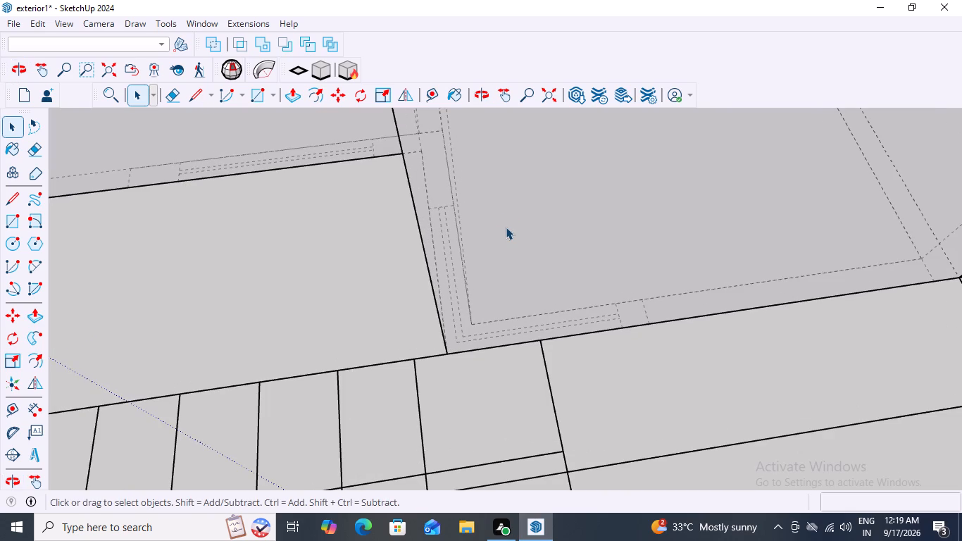
key(r)
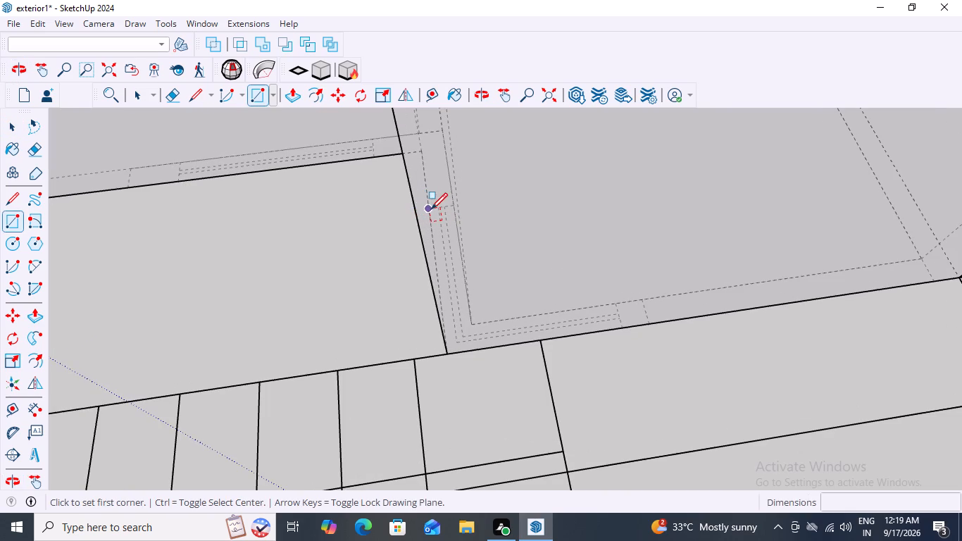
click(430, 208)
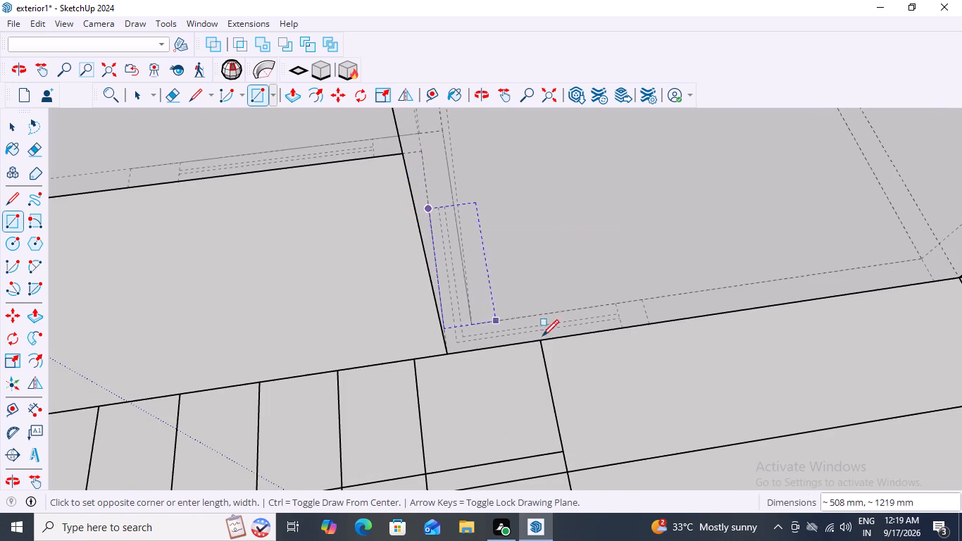
click(623, 330)
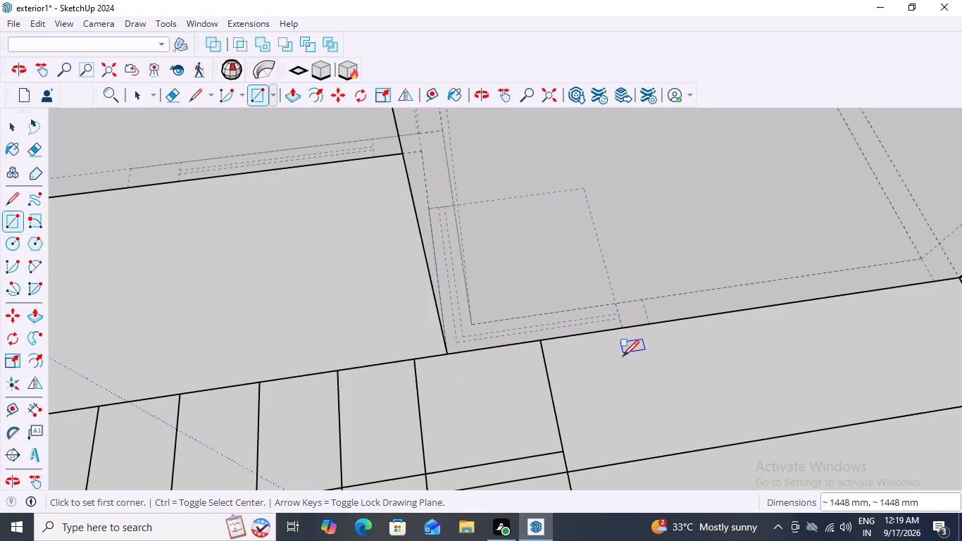
Raise the corner window rectangle into a block 600 mm high with Push/Pull.
key(space)
text(p)
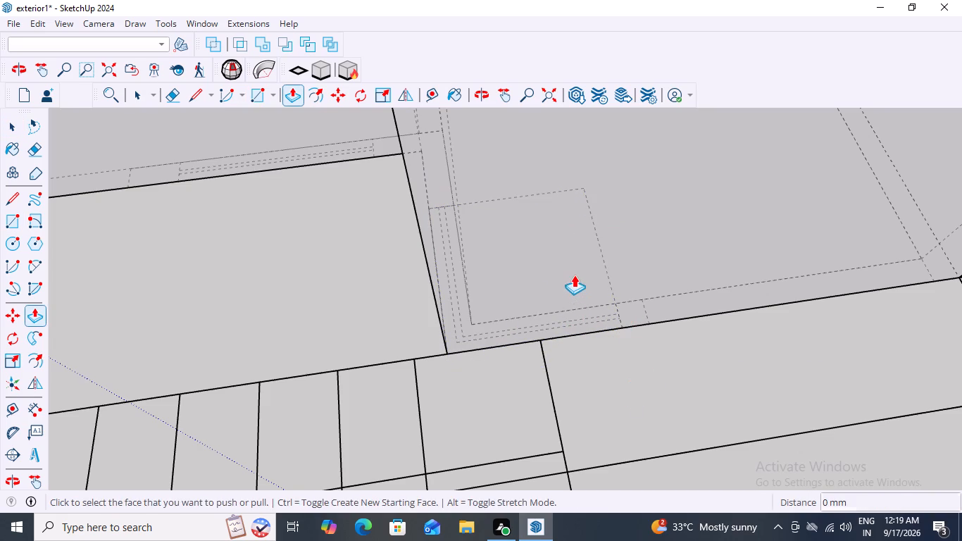
click(574, 275)
text(600)
key(Return)
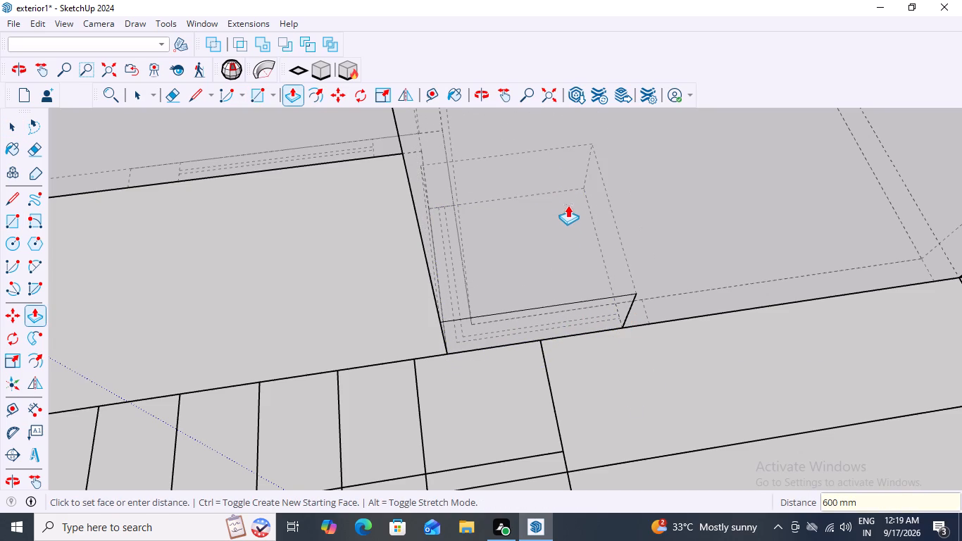
Extend the block's two outer side faces 200 mm beyond the exterior walls at the corner.
scroll(594, 261, down, 5)
scroll(622, 316, down, 4)
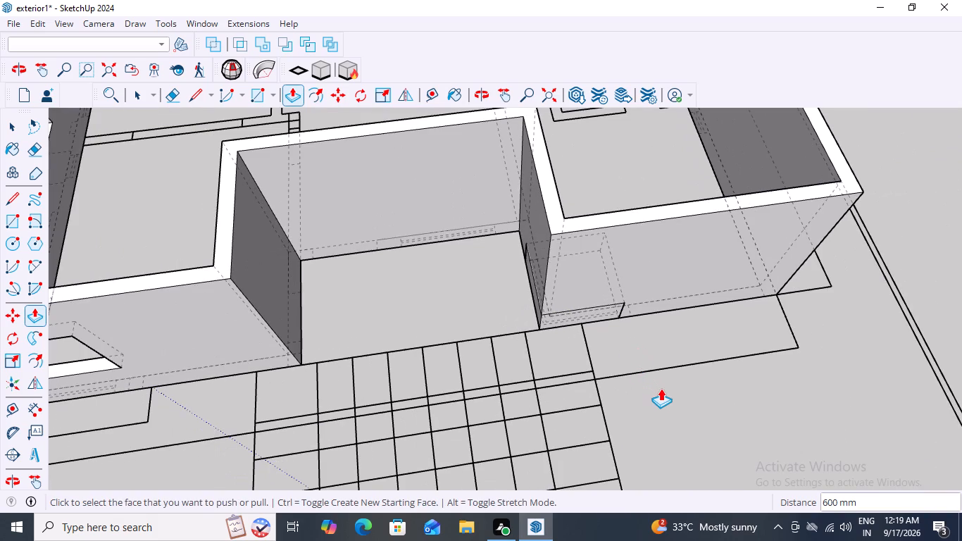
scroll(661, 388, up, 3)
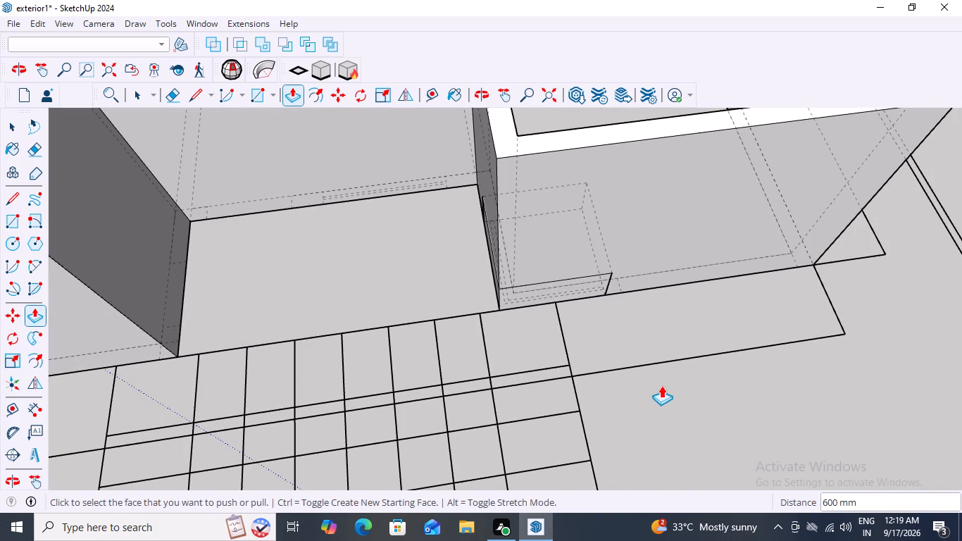
click(543, 285)
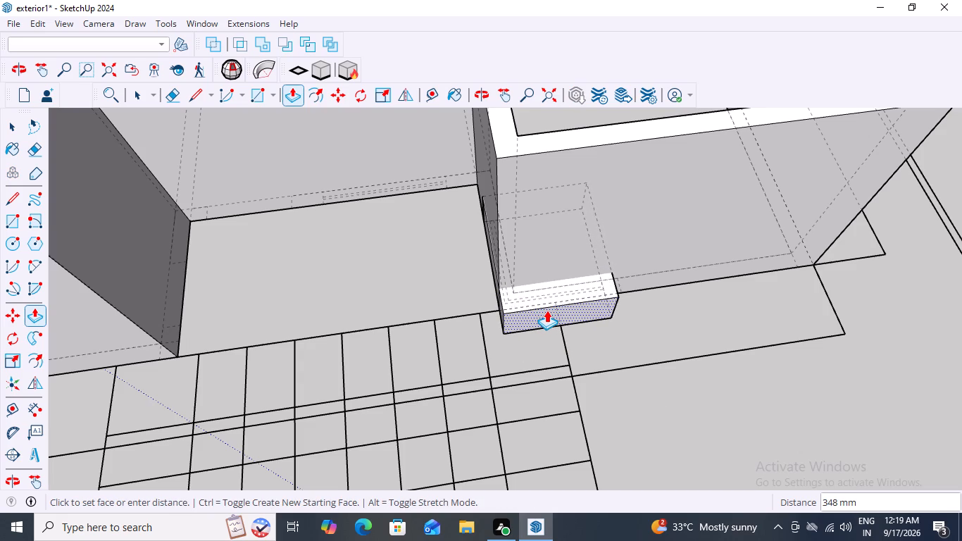
text(200)
key(Return)
middle_drag(351, 251, 408, 250)
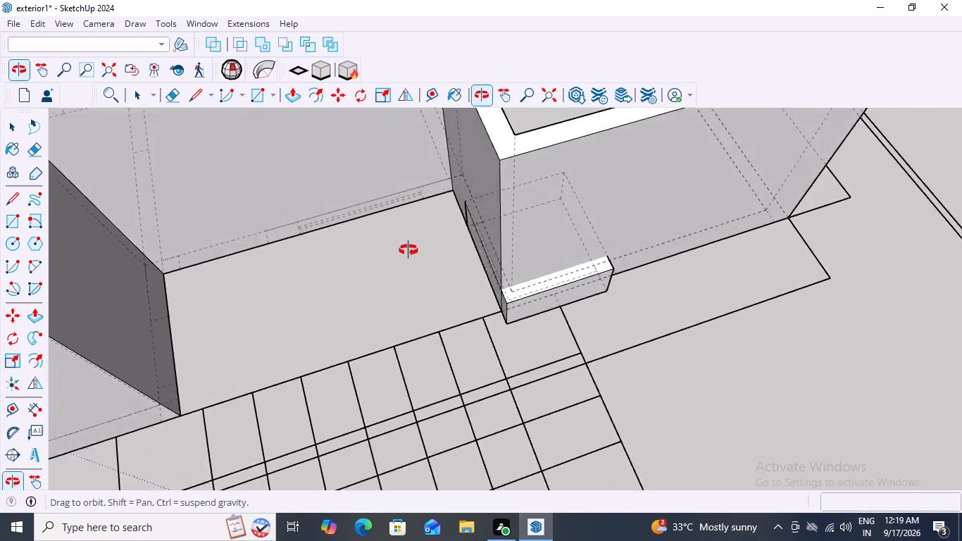
middle_drag(408, 250, 437, 237)
scroll(420, 273, up, 2)
click(496, 256)
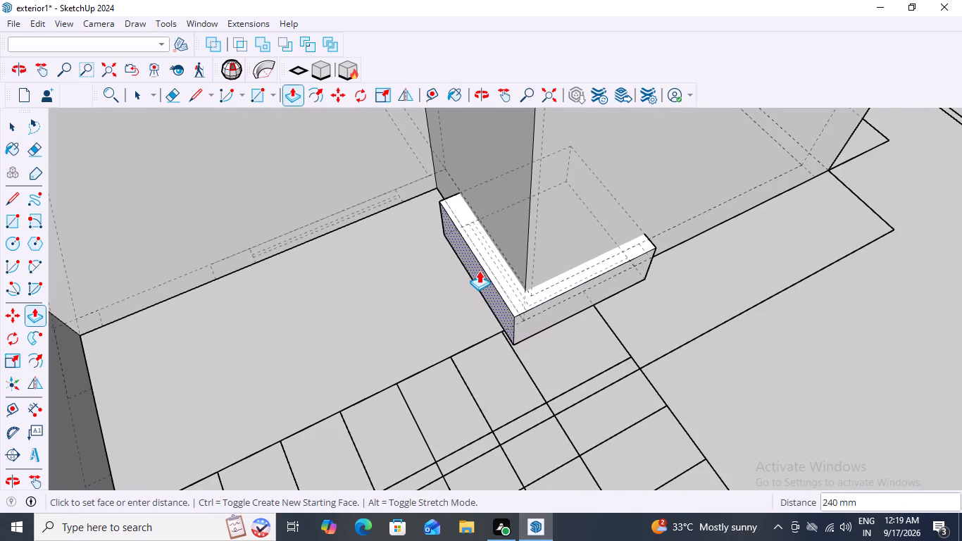
text(200)
key(Return)
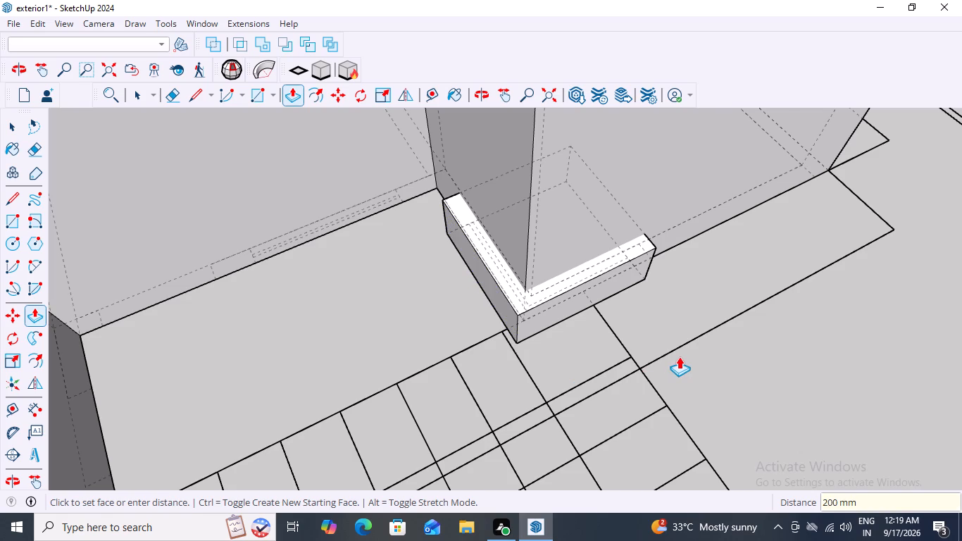
Select the whole corner window block and make it a group.
key(space)
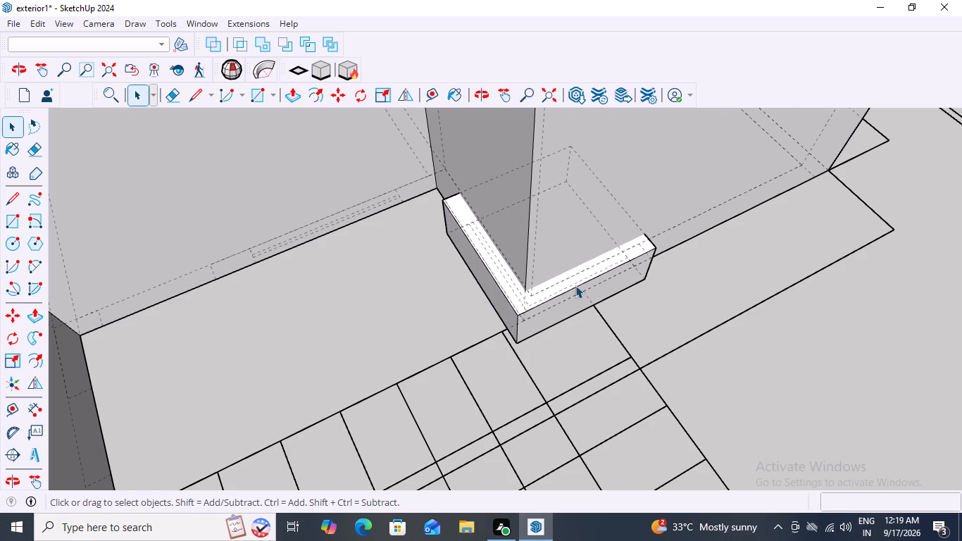
double_click(575, 285)
triple_click(569, 286)
double_click(569, 286)
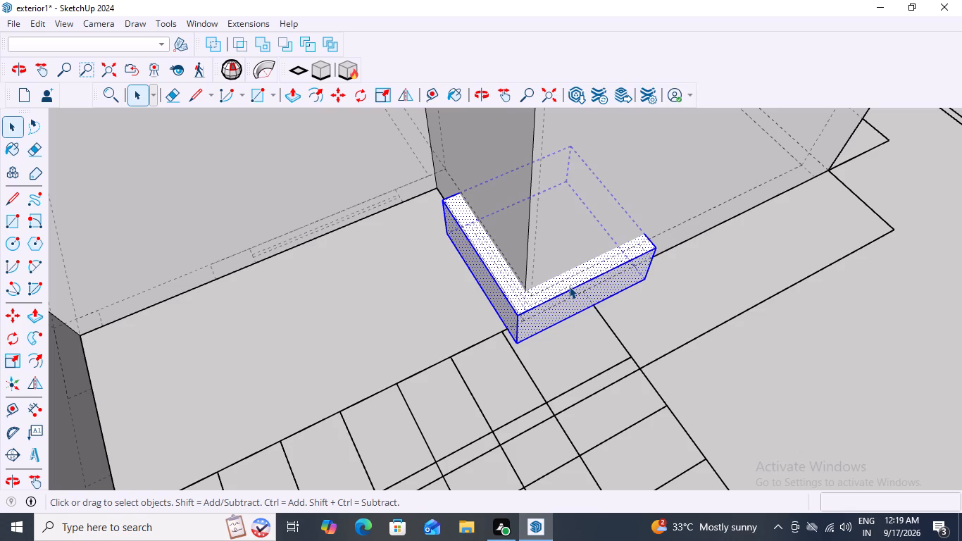
right_click(569, 286)
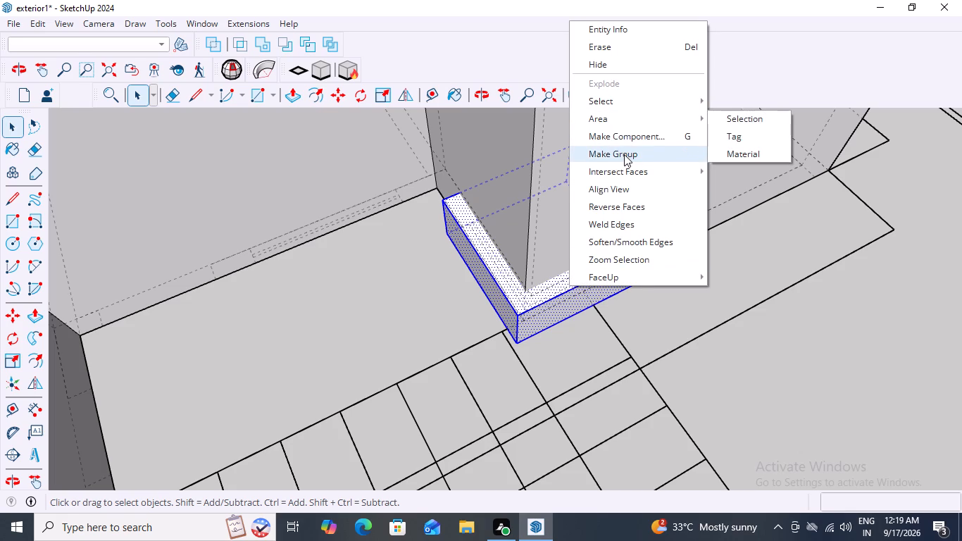
click(624, 154)
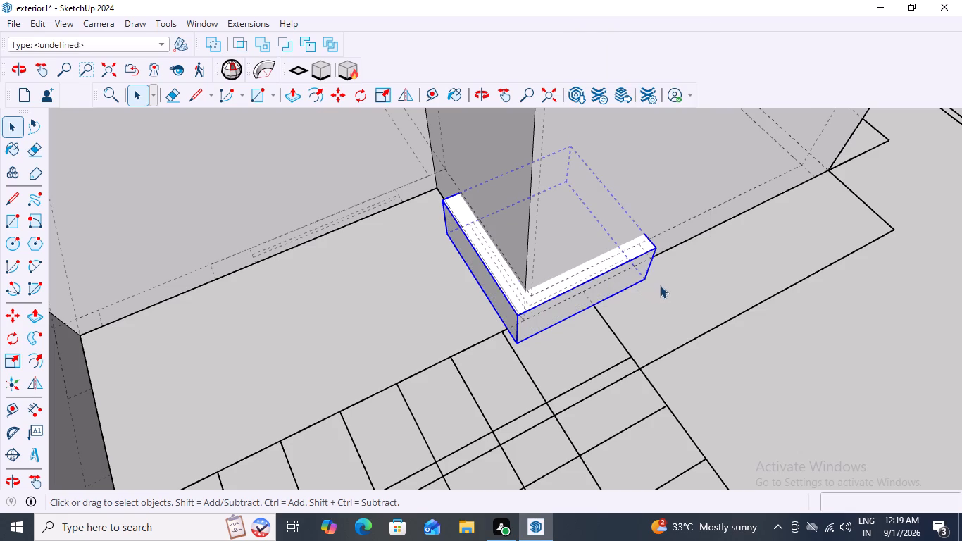
Move the grouped corner window block 3' vertically up from the ground.
key(m)
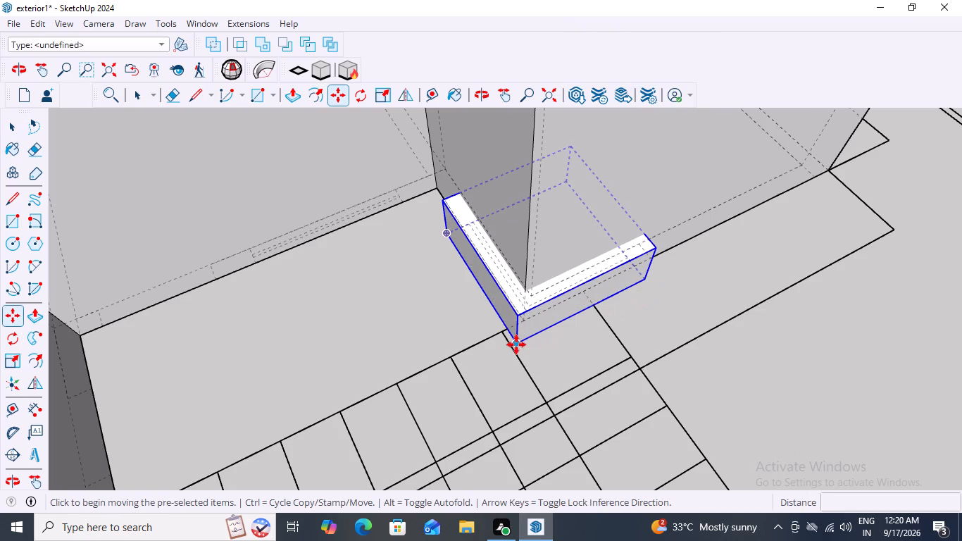
click(516, 344)
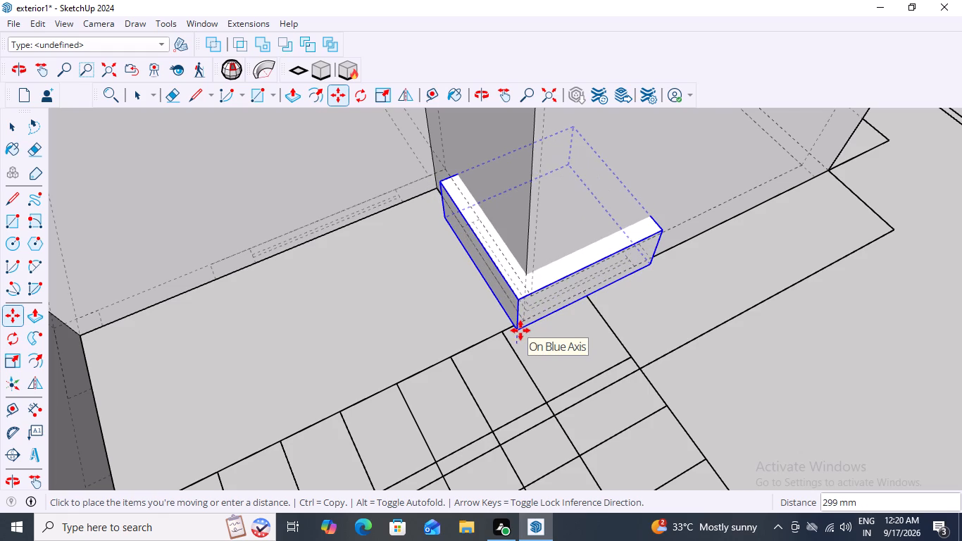
text(3')
key(Return)
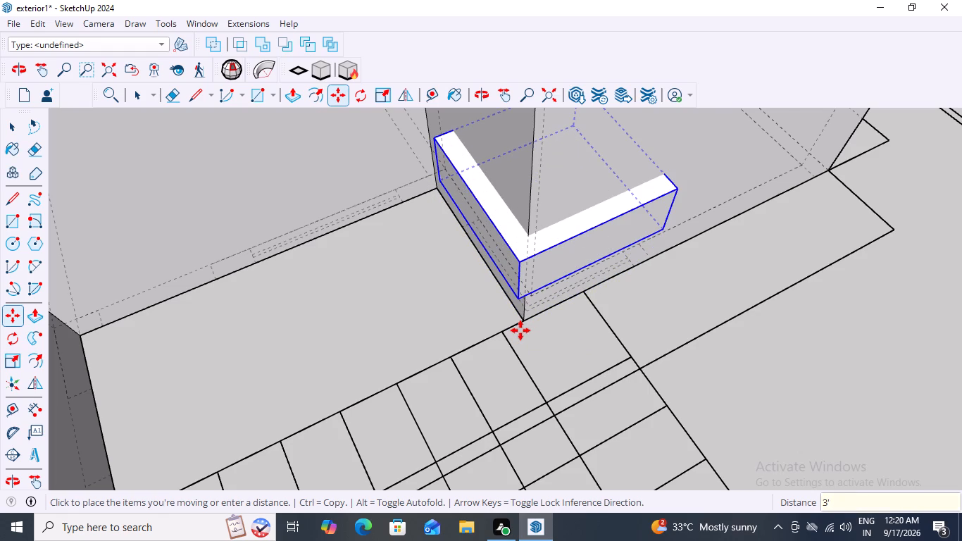
Subtract the corner window block from the exterior wall solid to cut an opening wrapping around the corner.
scroll(631, 409, down, 4)
middle_drag(862, 410, 764, 372)
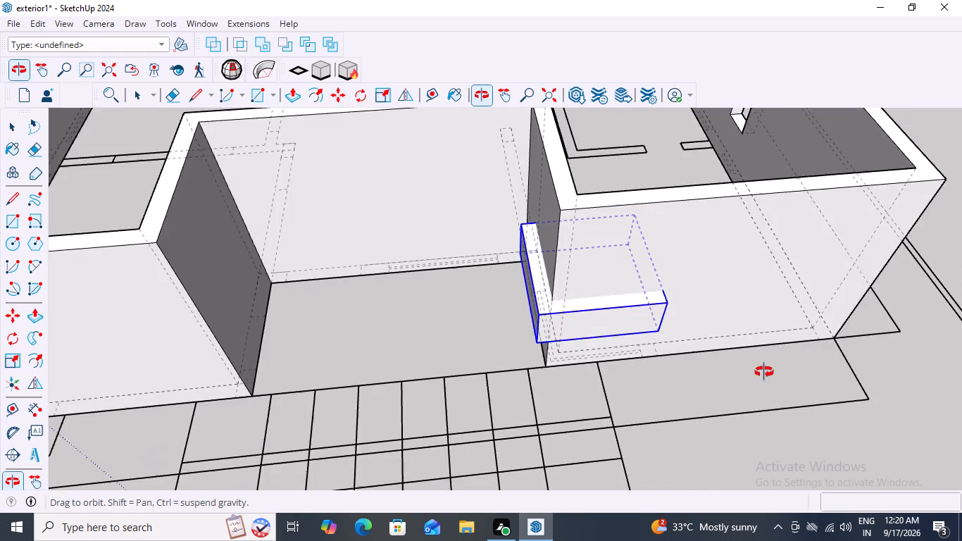
middle_drag(764, 372, 761, 346)
scroll(632, 421, up, 5)
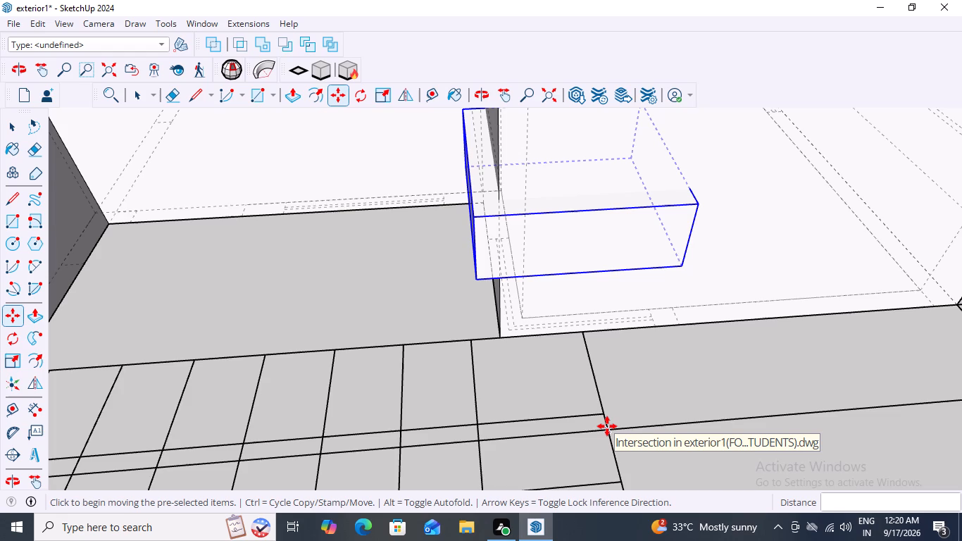
key(space)
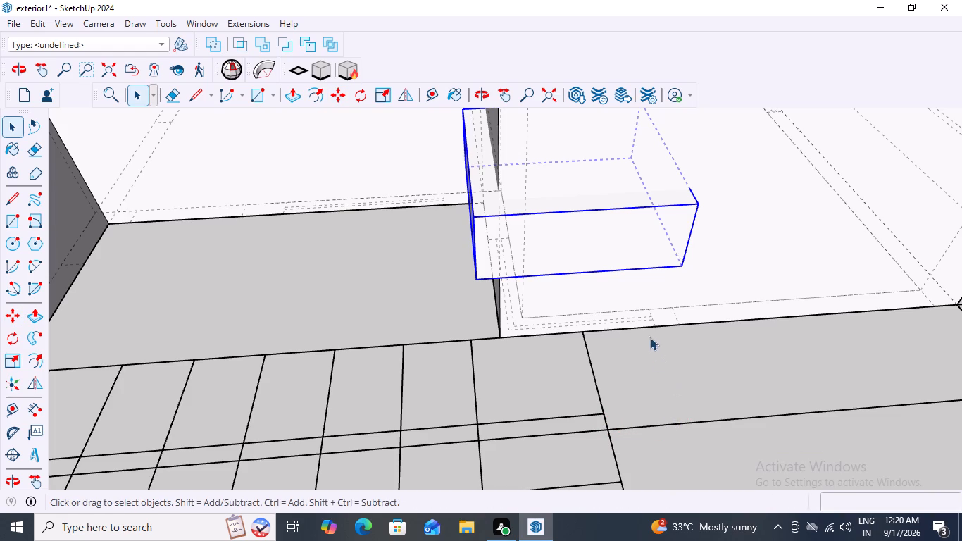
scroll(646, 332, down, 9)
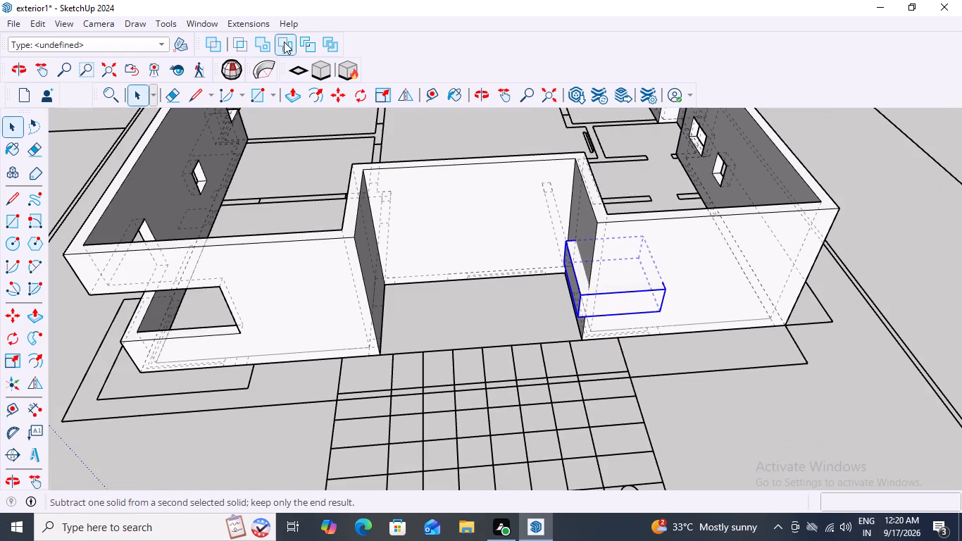
click(287, 41)
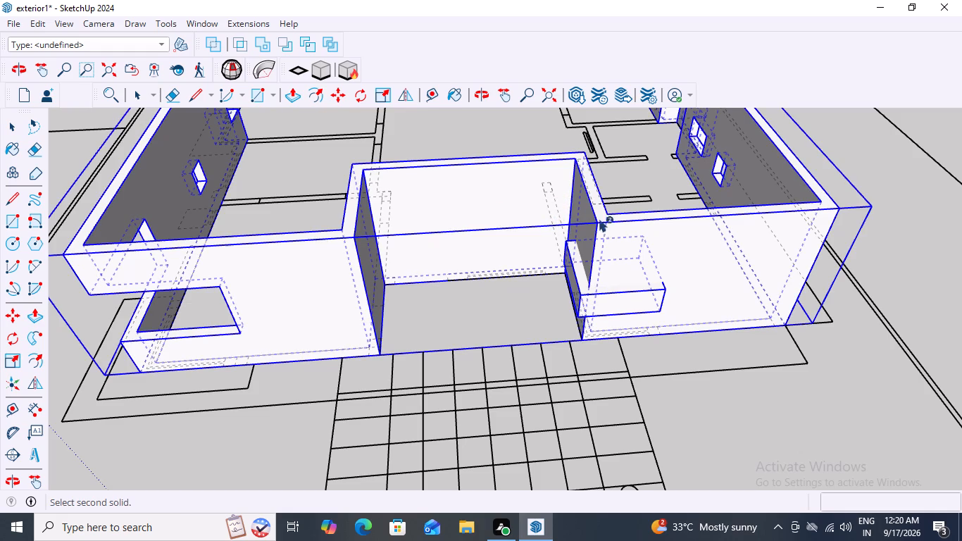
click(561, 176)
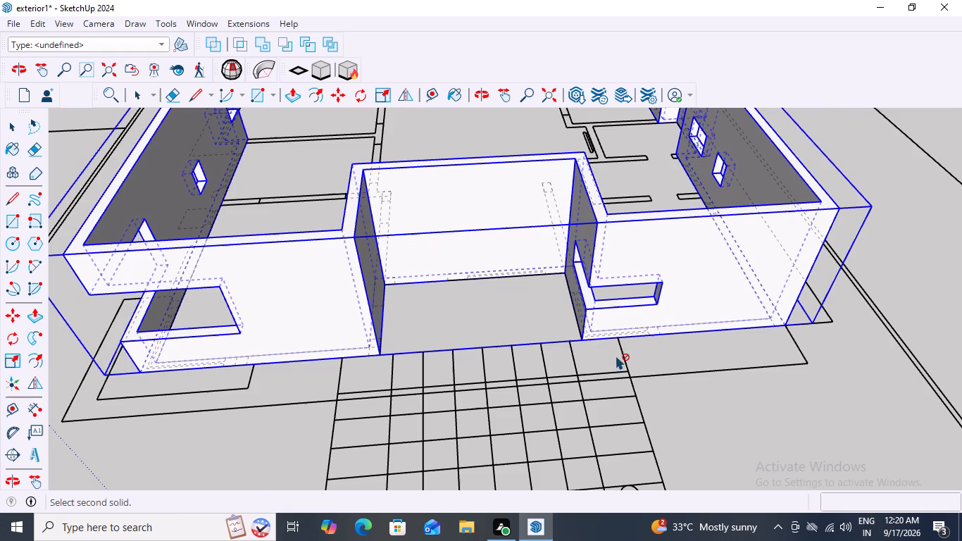
scroll(616, 356, up, 5)
scroll(709, 367, down, 7)
scroll(637, 306, up, 11)
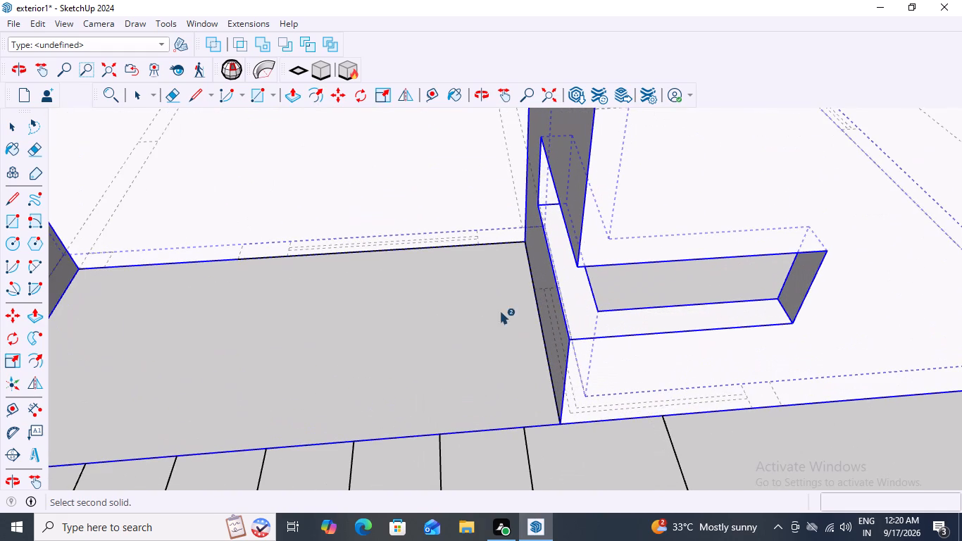
key(space)
click(358, 287)
Examine the corner window opening beside the entrance recess from several angles.
scroll(358, 297, down, 3)
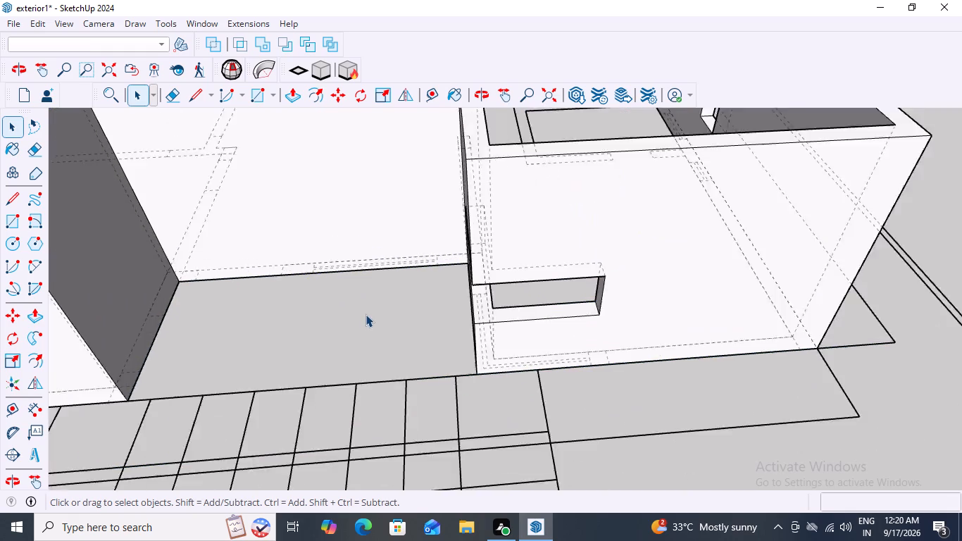
scroll(366, 314, down, 6)
scroll(535, 347, down, 5)
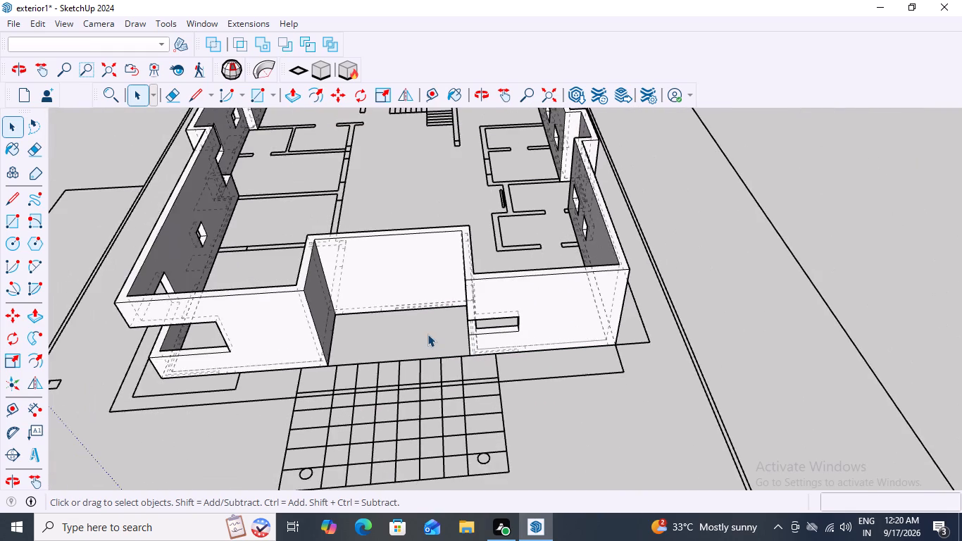
scroll(427, 334, down, 1)
middle_drag(446, 329, 506, 317)
middle_drag(540, 315, 621, 257)
scroll(493, 328, up, 8)
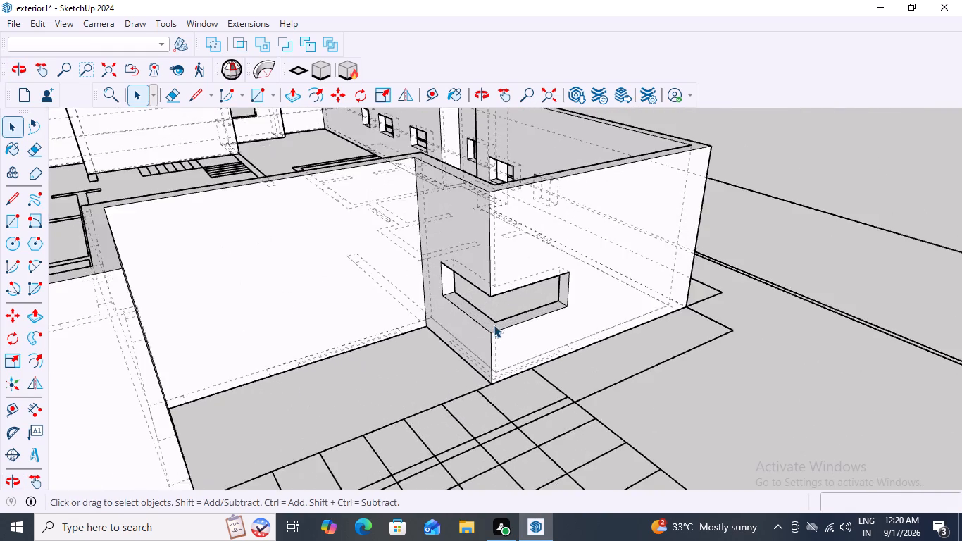
scroll(494, 325, up, 2)
middle_drag(481, 296, 263, 247)
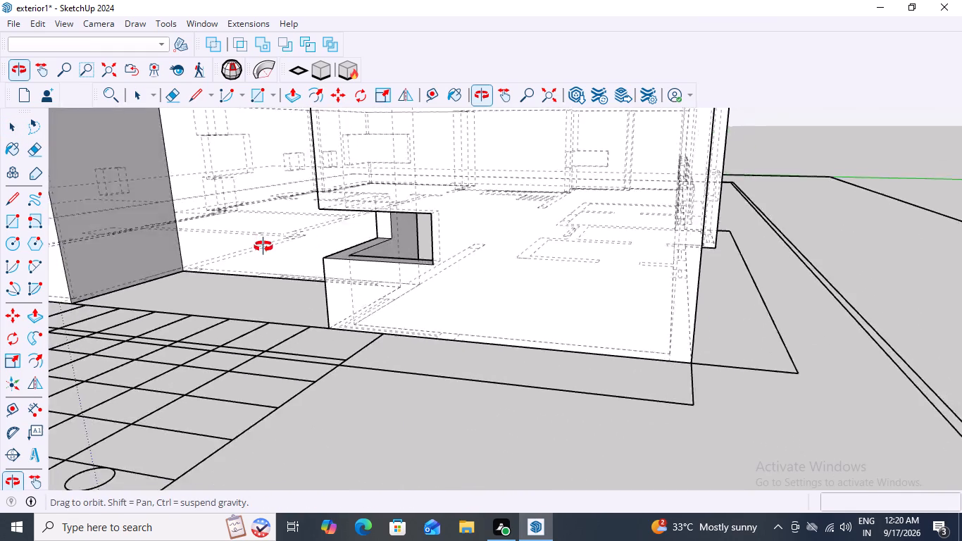
Draw a rectangle about 229 by 1828 mm over the window mark at the base of the entrance recess's back wall.
middle_drag(263, 247, 508, 194)
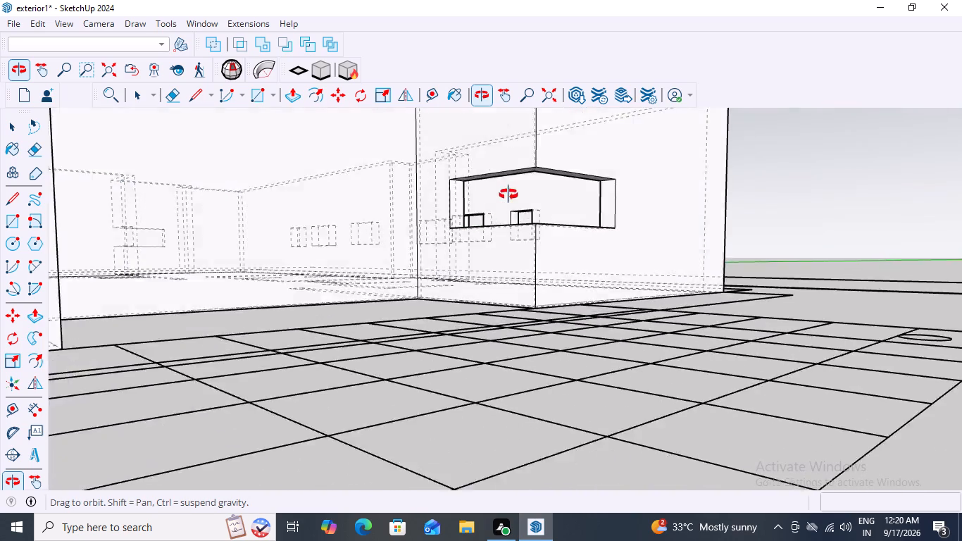
middle_drag(508, 194, 416, 307)
middle_click(416, 308)
scroll(419, 310, down, 1)
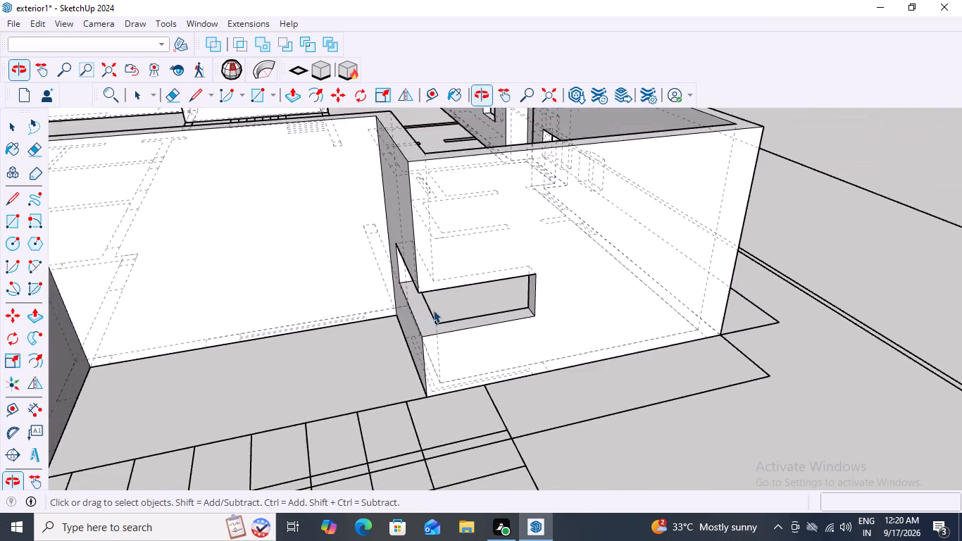
scroll(437, 309, down, 10)
scroll(316, 313, up, 5)
scroll(419, 317, up, 4)
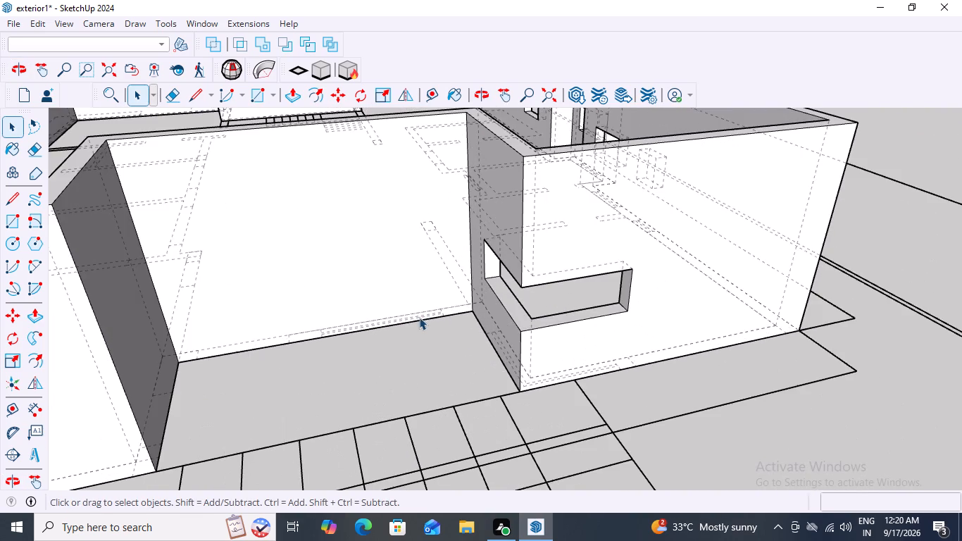
middle_drag(473, 334, 428, 375)
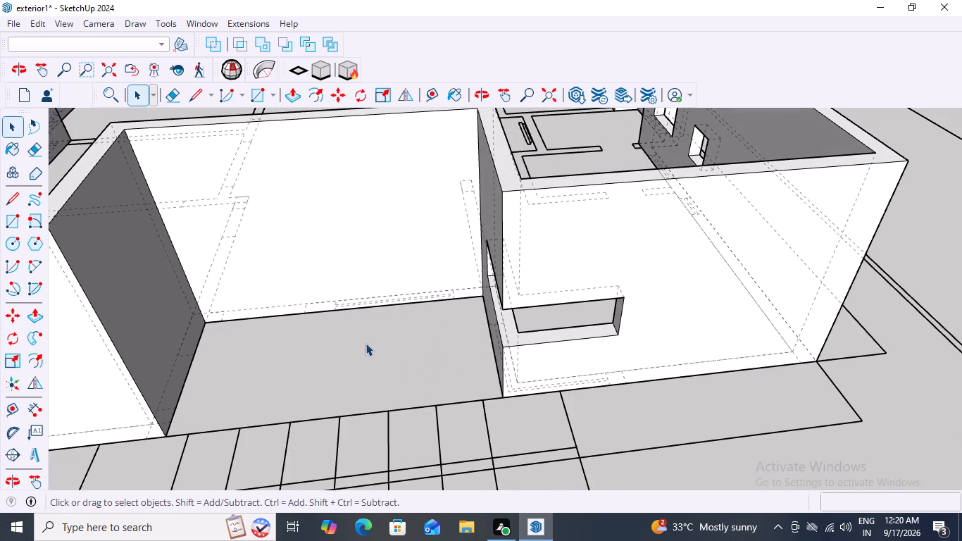
scroll(332, 306, up, 4)
middle_drag(454, 335, 475, 359)
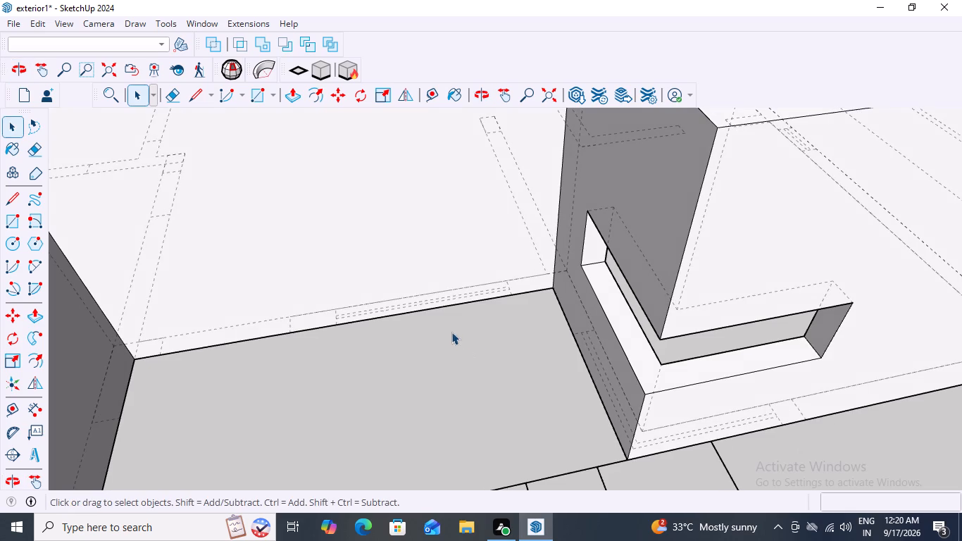
scroll(361, 297, up, 3)
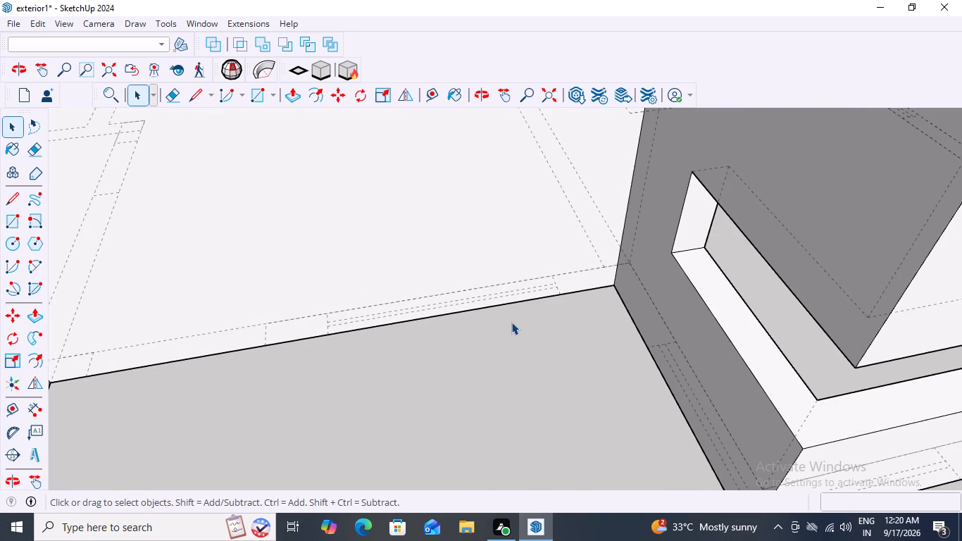
key(r)
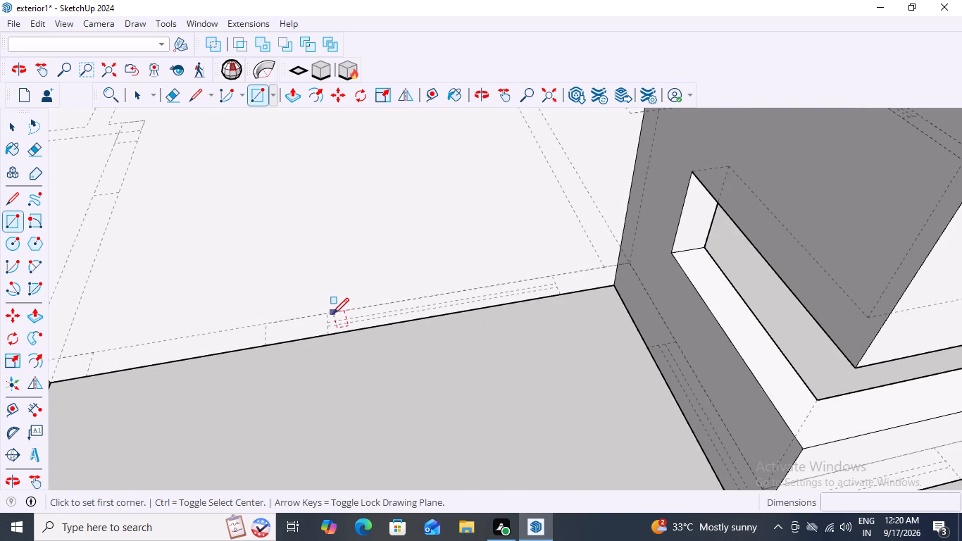
click(329, 314)
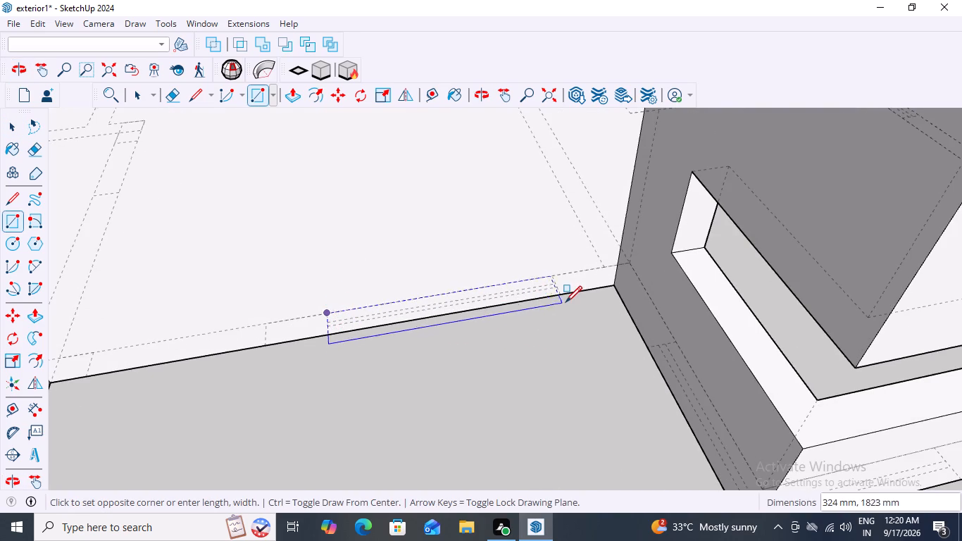
click(562, 296)
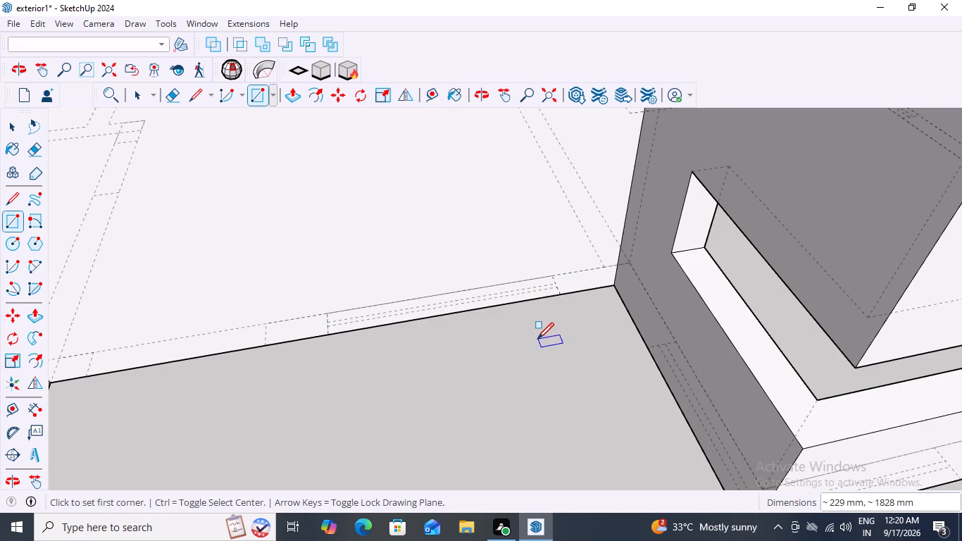
key(space)
Push/Pull the window rectangle up 600 mm into a block.
key(p)
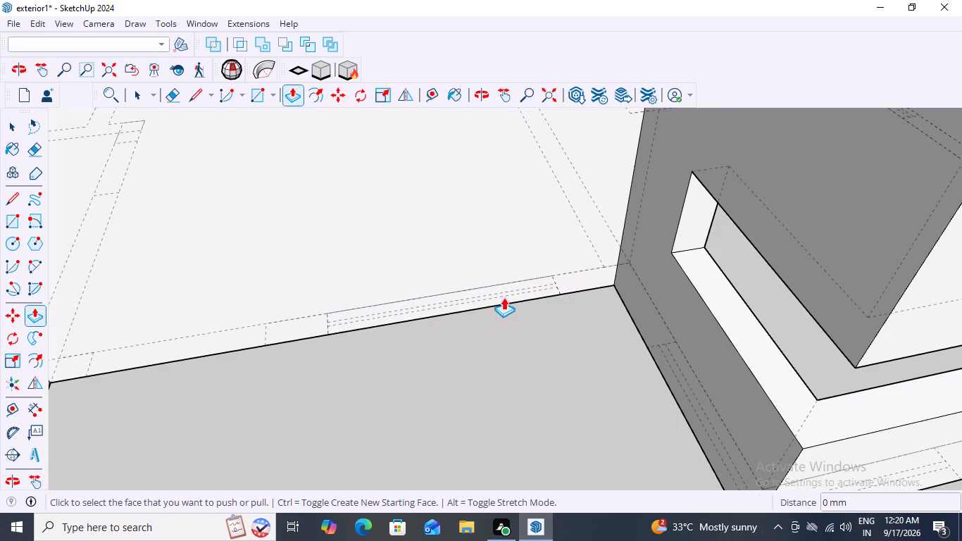
click(499, 285)
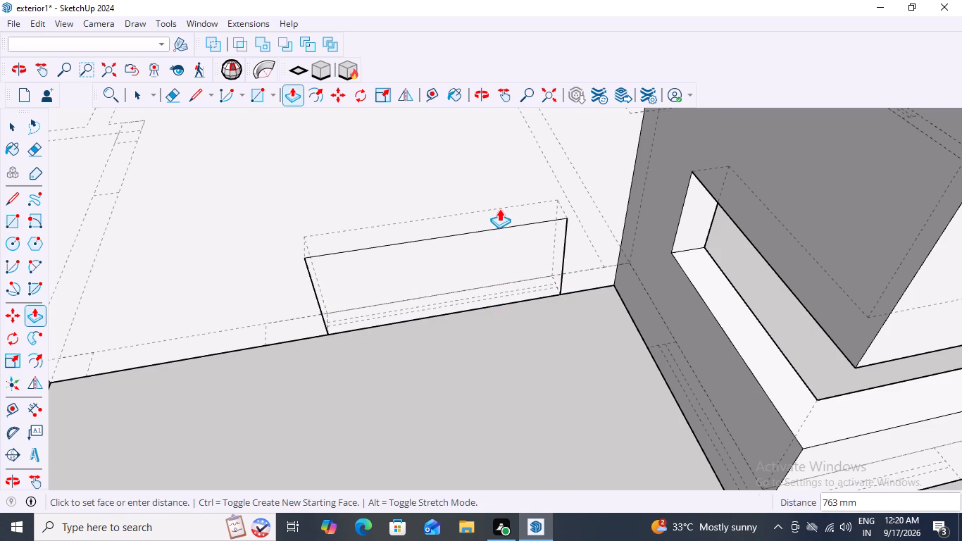
key(6)
text(00)
key(Return)
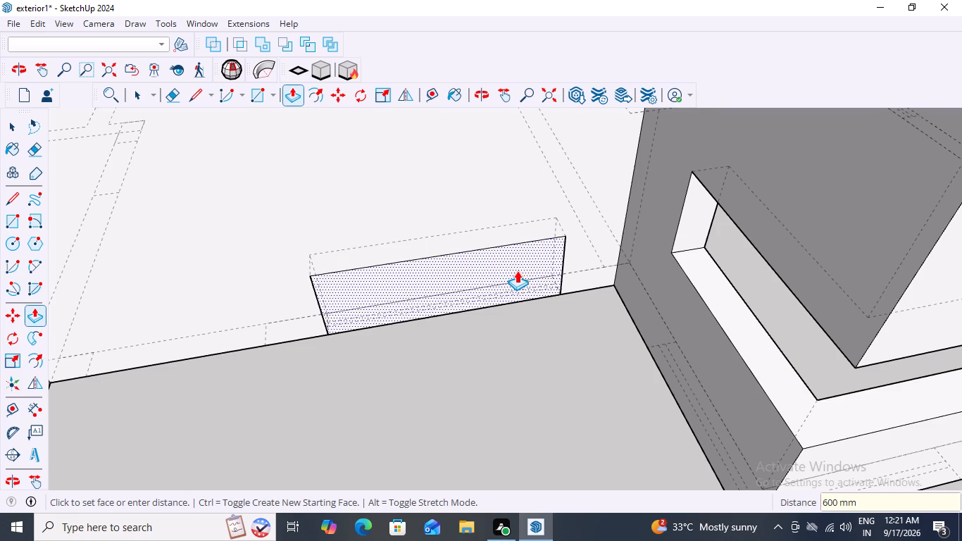
Extend the window block 200 mm beyond both the outer and inner faces of the recess's back wall.
click(456, 263)
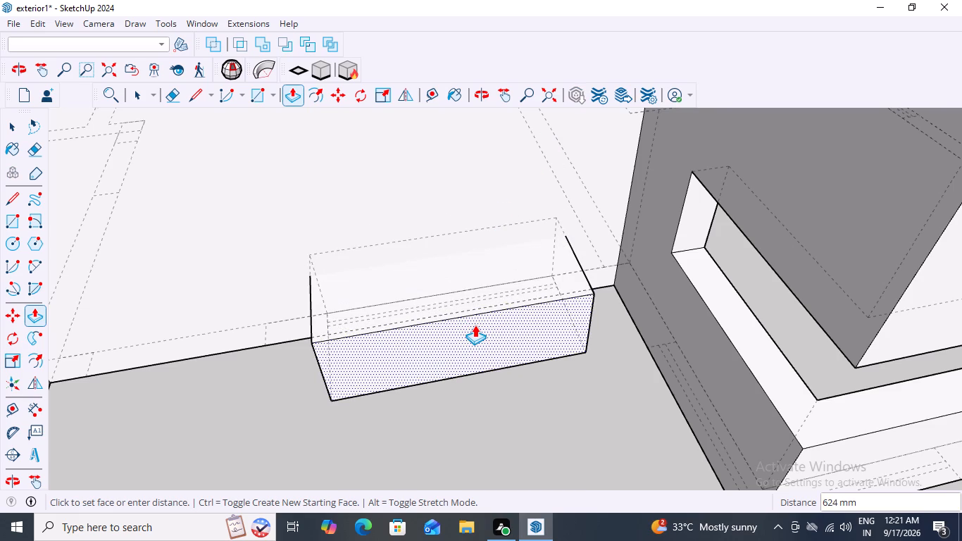
text(200)
key(Return)
scroll(458, 421, down, 13)
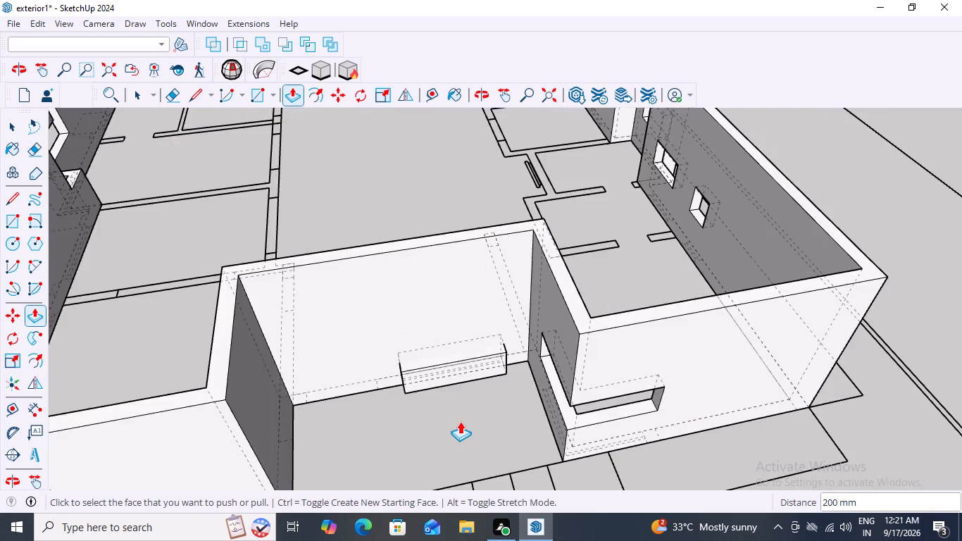
scroll(460, 421, down, 2)
middle_drag(555, 293, 157, 392)
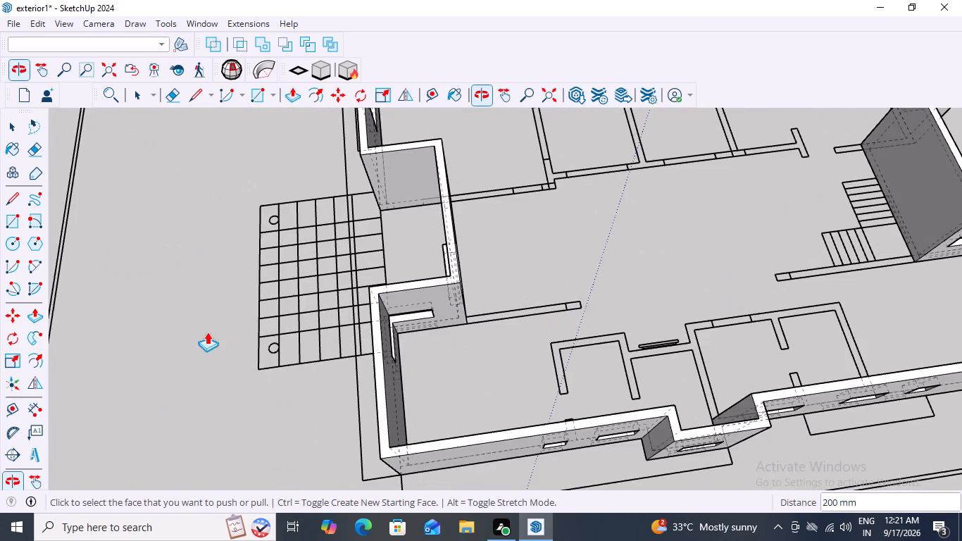
middle_drag(556, 240, 391, 276)
scroll(514, 247, up, 12)
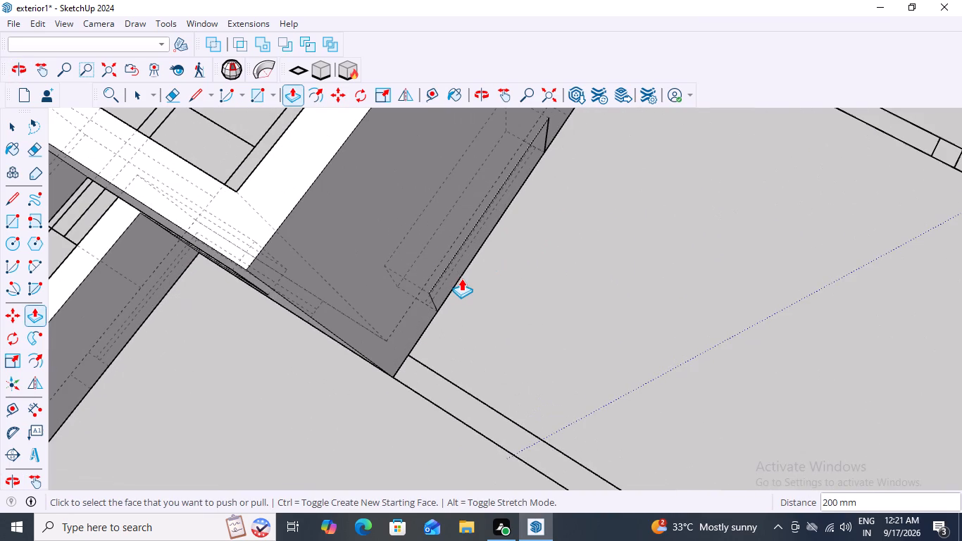
click(456, 268)
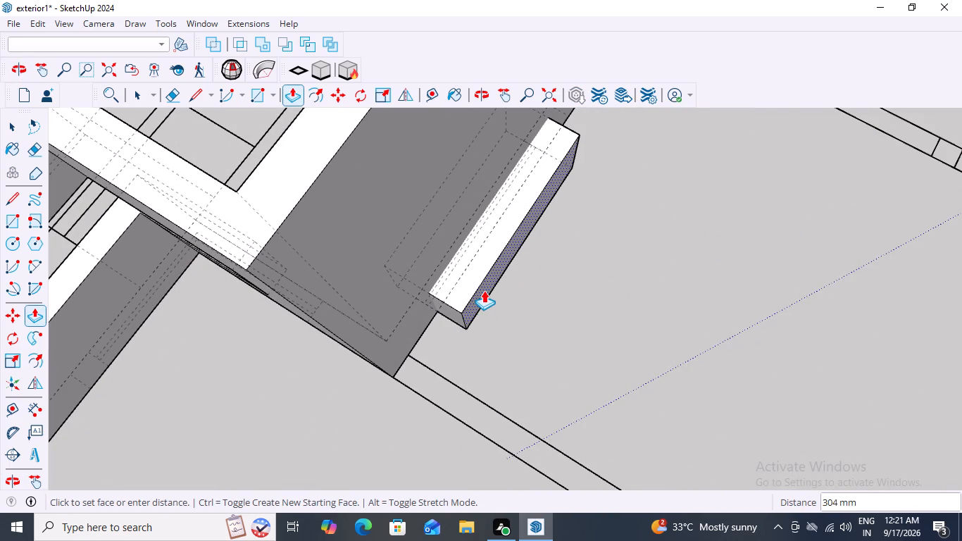
text(200)
key(Return)
key(space)
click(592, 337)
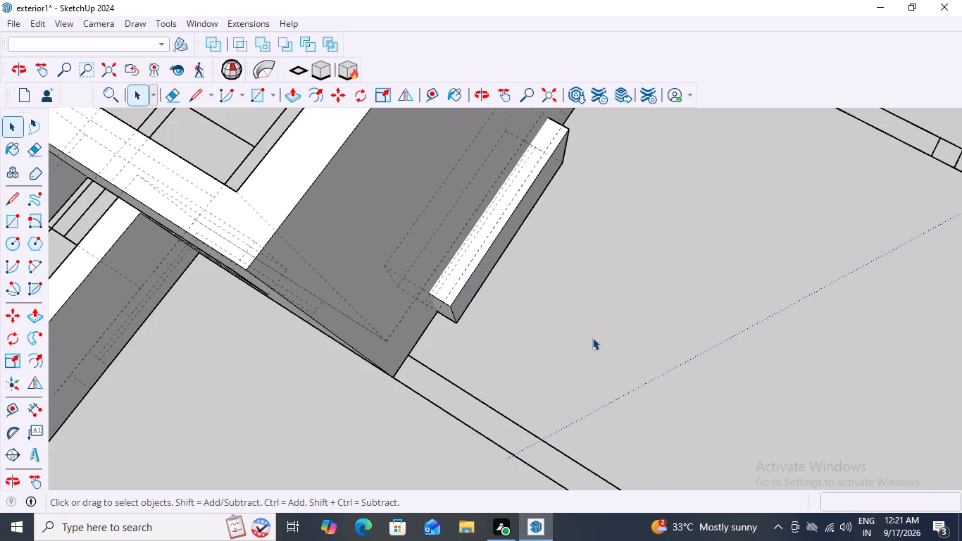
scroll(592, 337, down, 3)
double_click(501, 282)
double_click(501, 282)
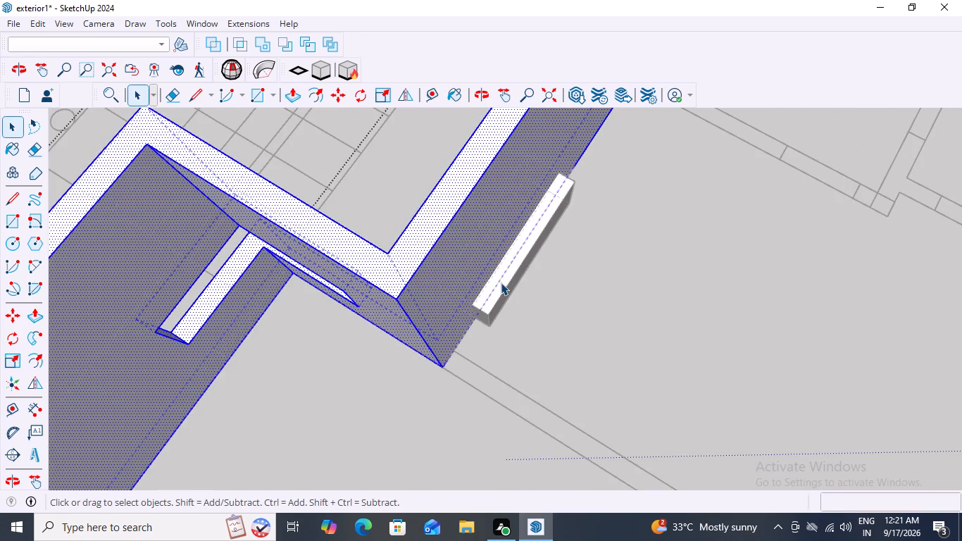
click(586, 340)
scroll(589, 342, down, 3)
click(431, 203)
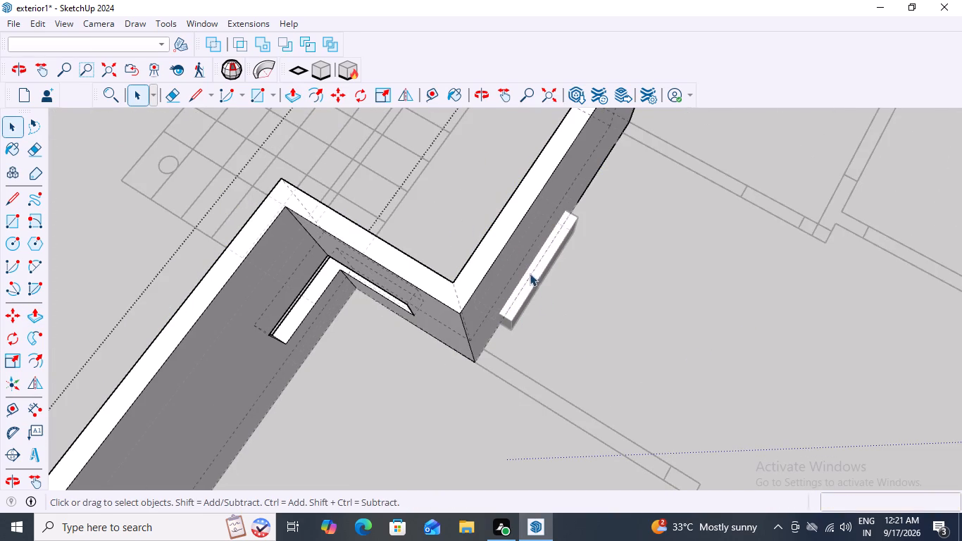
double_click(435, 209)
Select the whole window block on the recess's back wall and make it a group.
scroll(505, 298, up, 2)
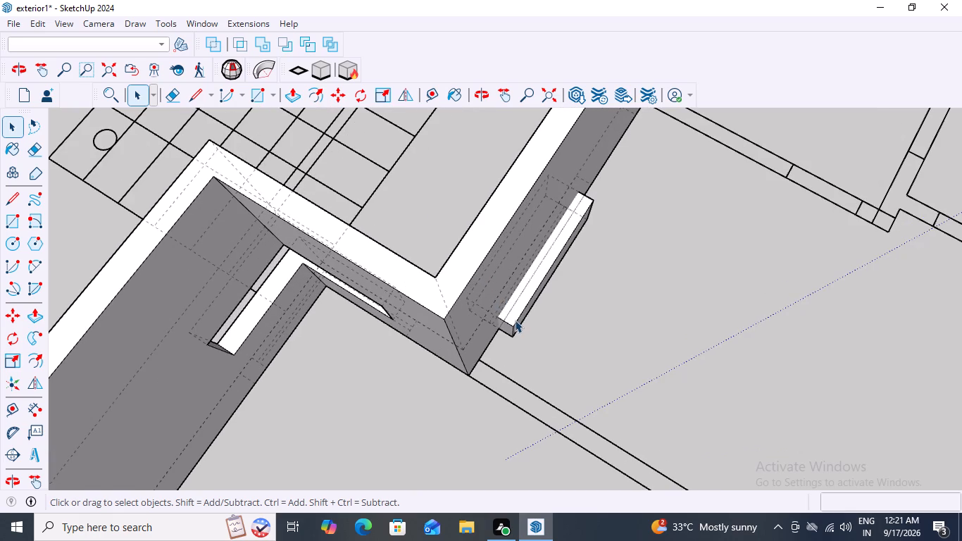
triple_click(515, 321)
click(515, 321)
right_click(515, 321)
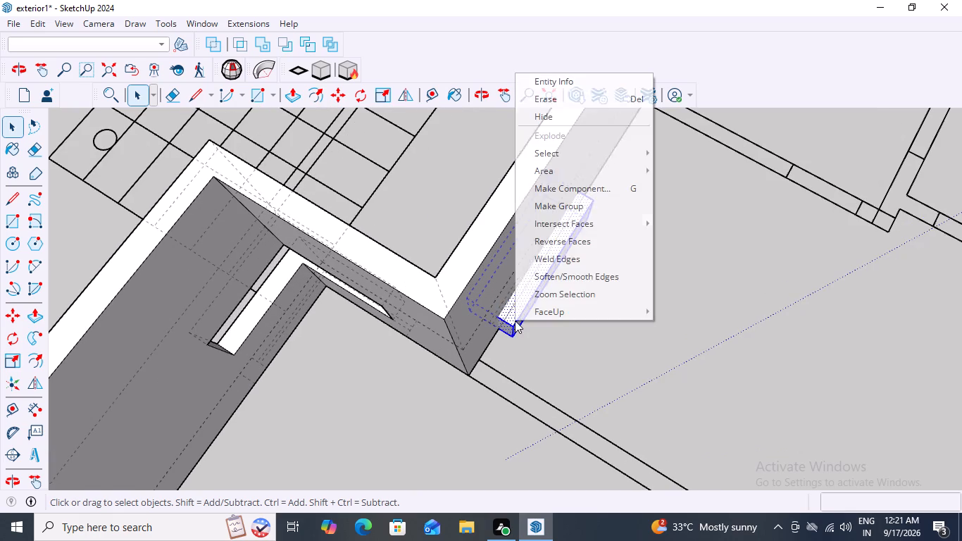
click(546, 206)
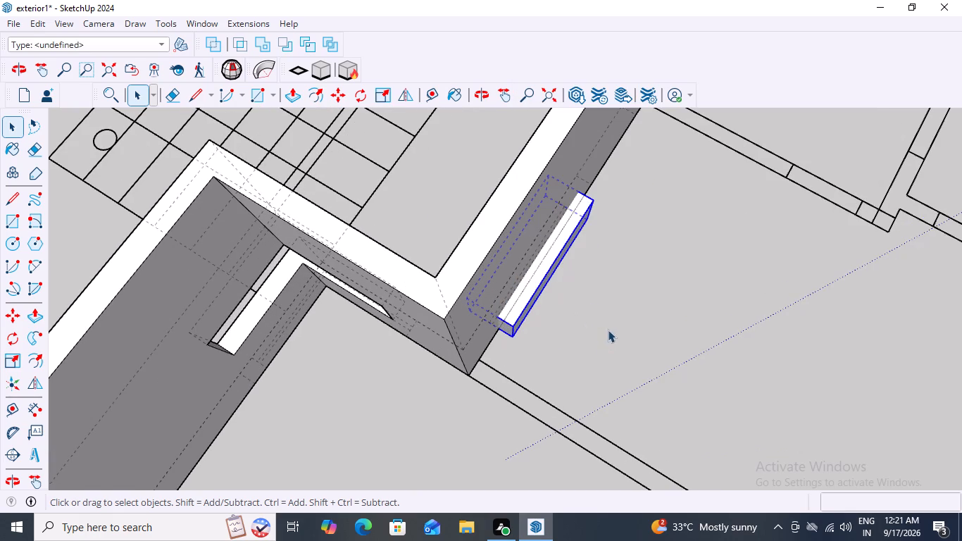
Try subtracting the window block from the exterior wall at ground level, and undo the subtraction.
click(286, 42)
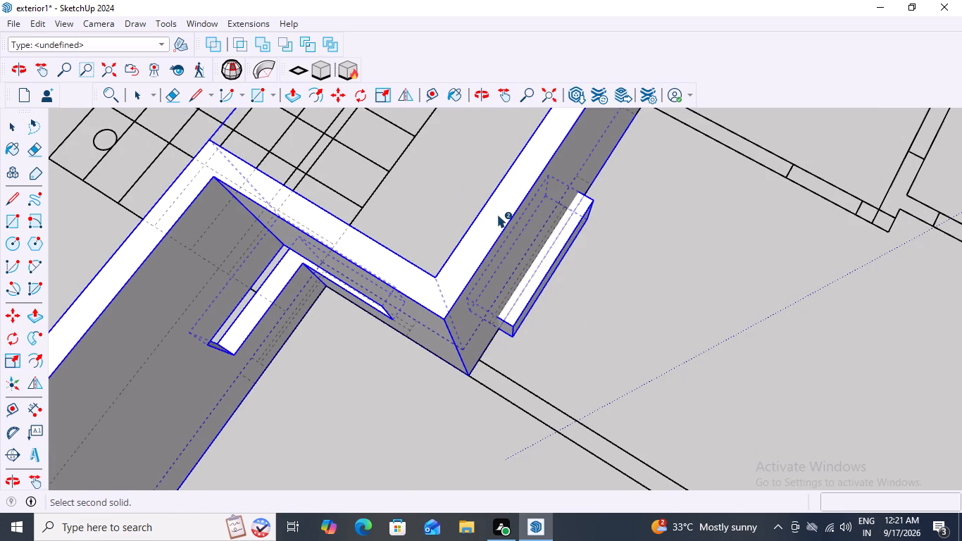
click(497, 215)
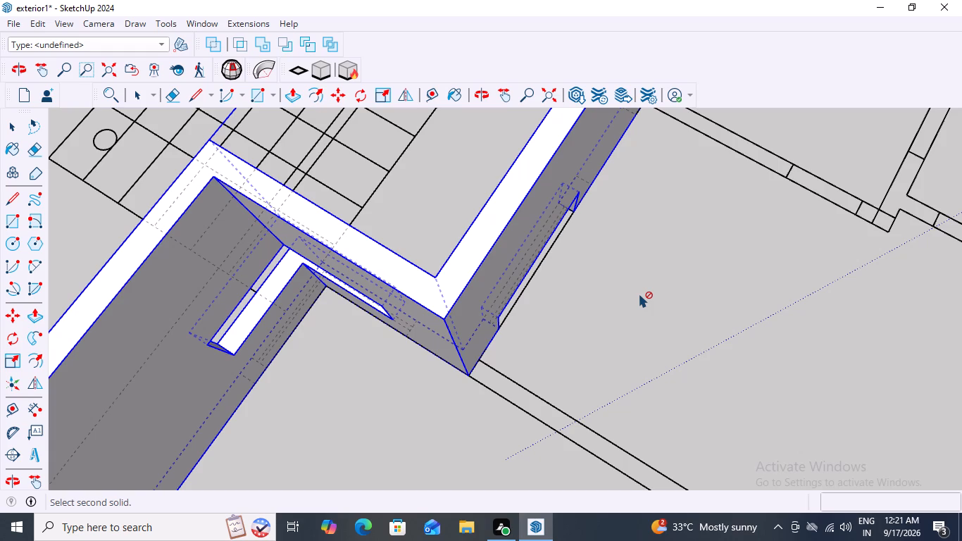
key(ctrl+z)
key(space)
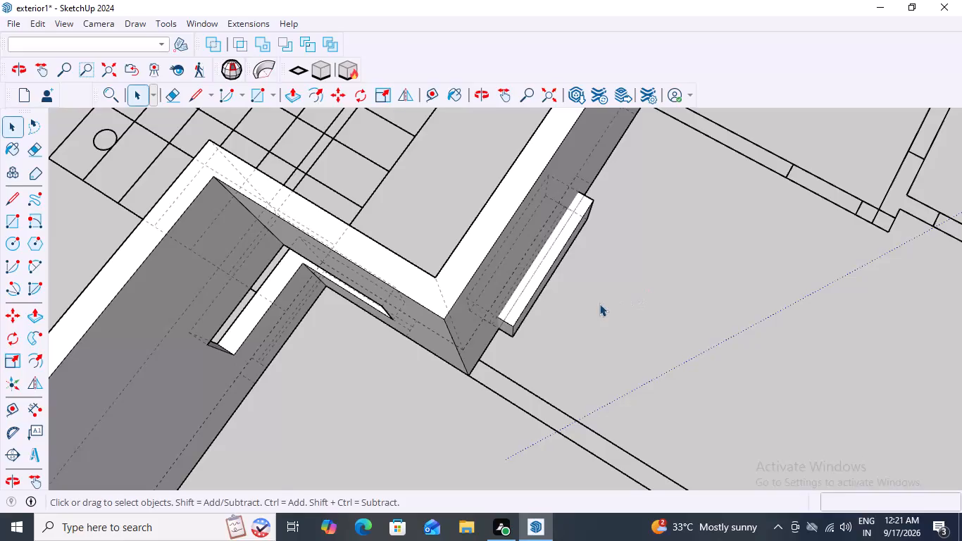
Move the grouped window block 3' vertically up from the ground.
click(599, 304)
click(511, 324)
middle_drag(649, 352, 531, 250)
scroll(649, 352, up, 1)
key(m)
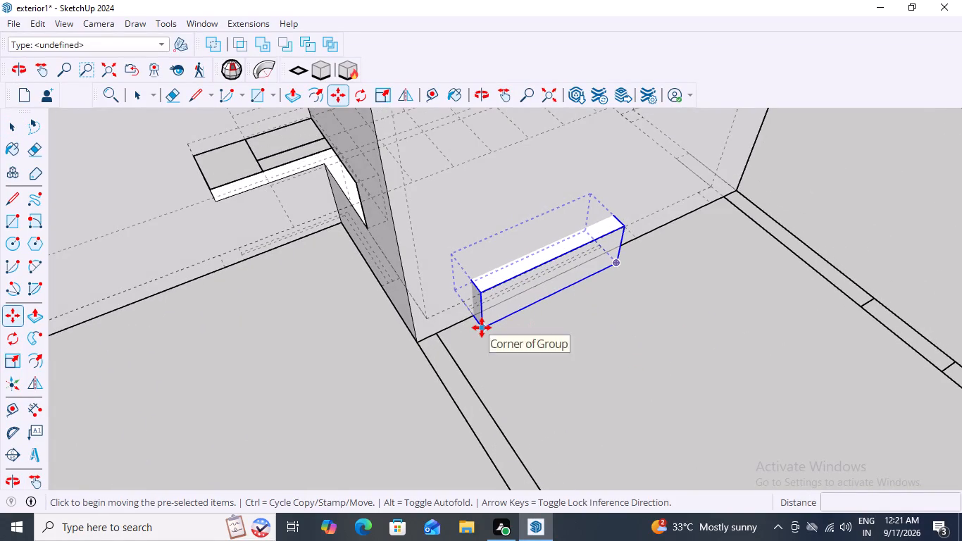
click(482, 328)
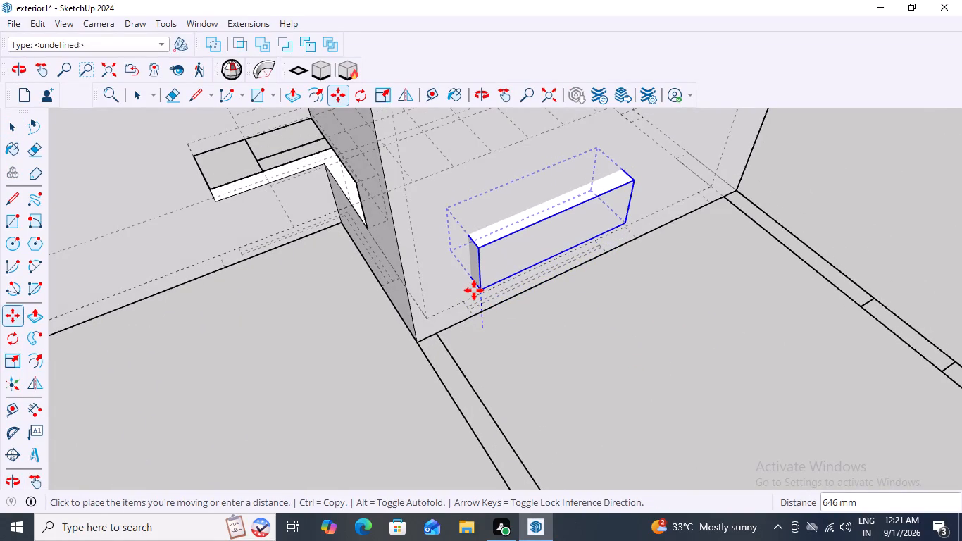
text(3')
key(Return)
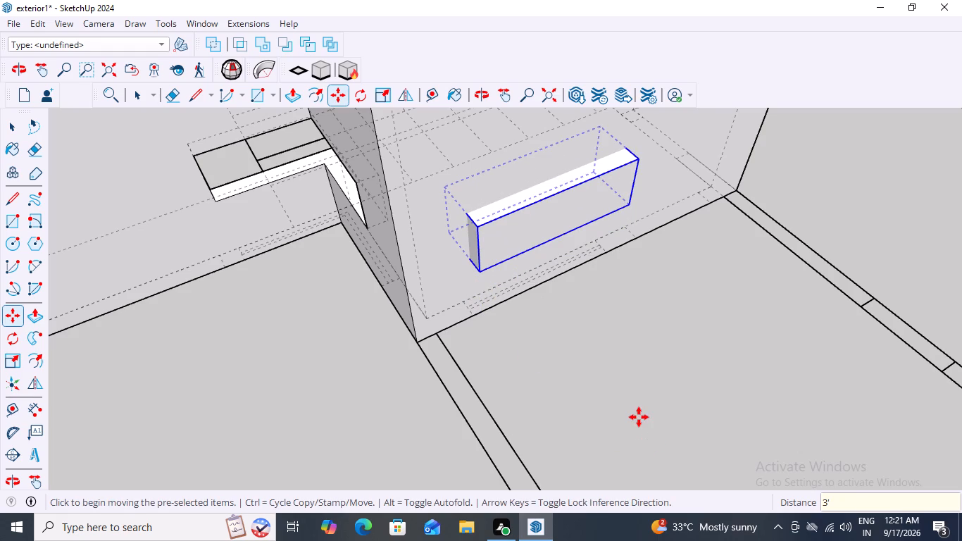
Subtract the raised window block from the exterior wall solid to cut an opening through the recess's back wall.
scroll(632, 417, down, 4)
key(space)
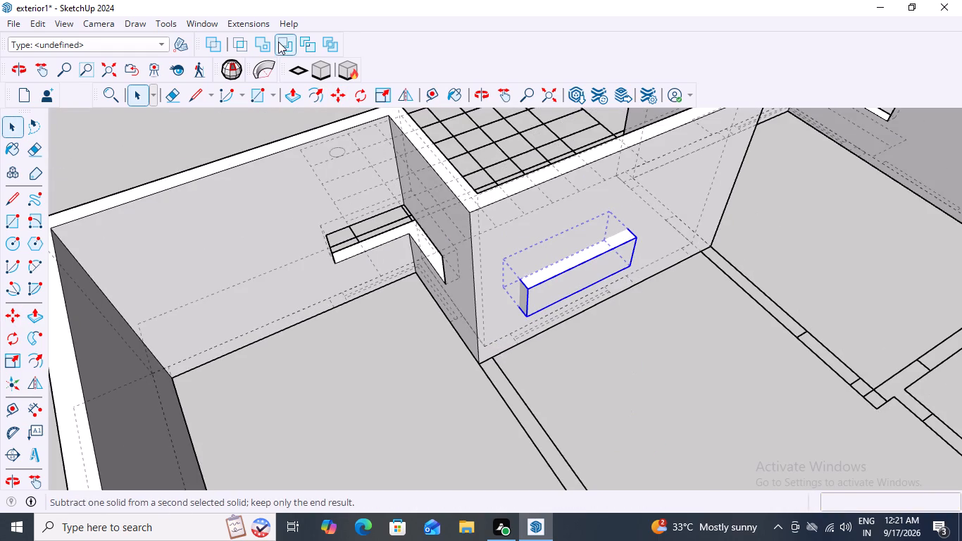
click(279, 42)
click(504, 224)
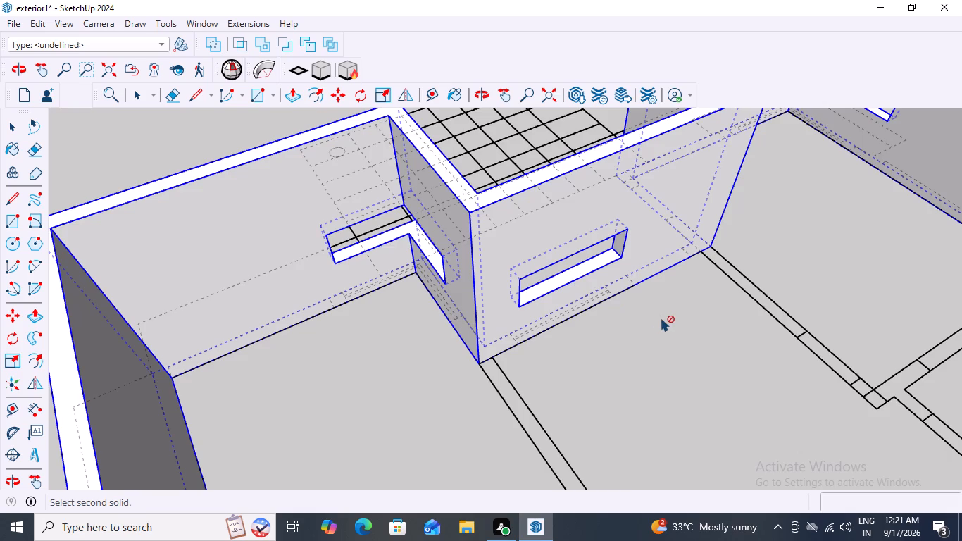
Examine the window opening in the recess's back wall from several angles and distances.
scroll(661, 318, down, 3)
middle_drag(665, 324, 515, 199)
scroll(582, 317, up, 2)
middle_drag(570, 363, 688, 408)
key(space)
click(677, 416)
scroll(723, 409, down, 2)
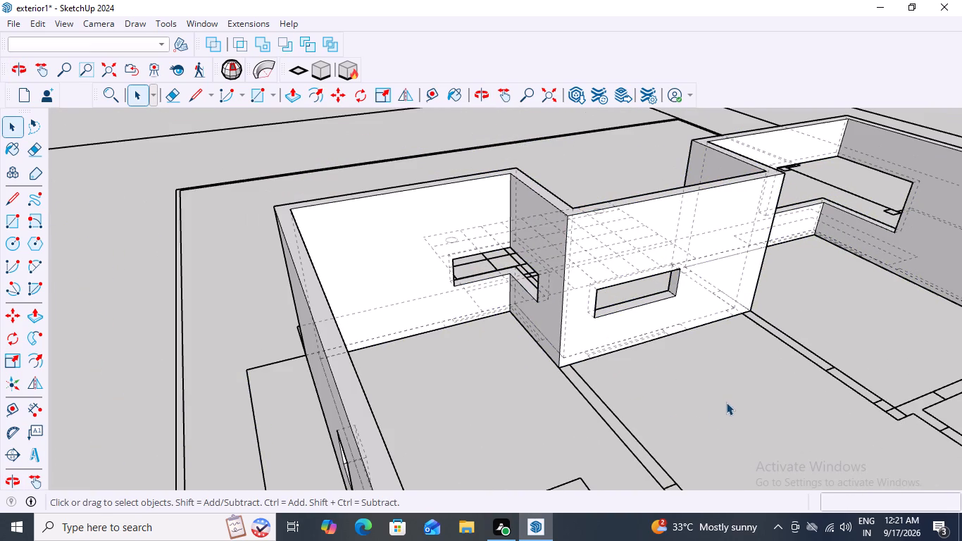
middle_click(477, 411)
scroll(651, 294, up, 10)
scroll(669, 390, down, 1)
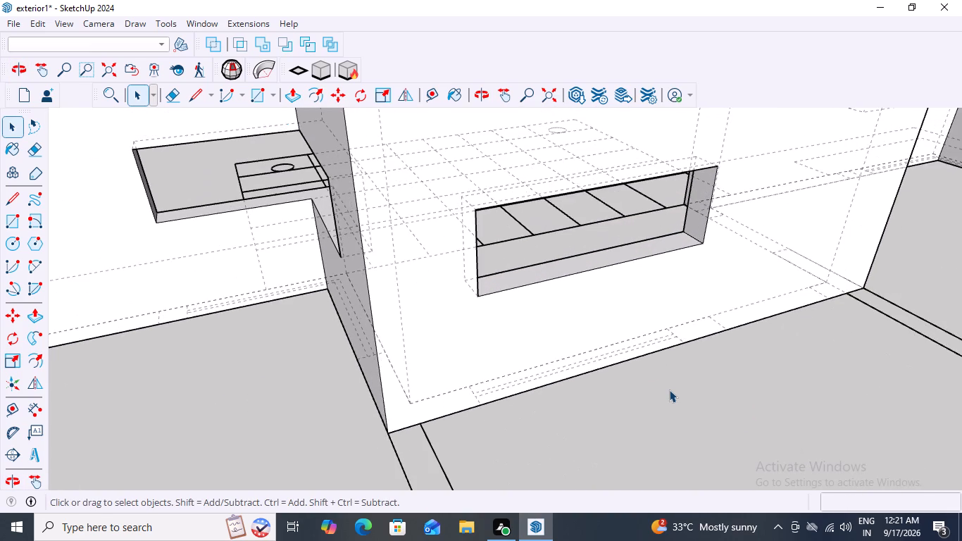
Examine the window openings cut in the exterior walls and the remaining plan marks from several distances and angles.
scroll(669, 390, down, 9)
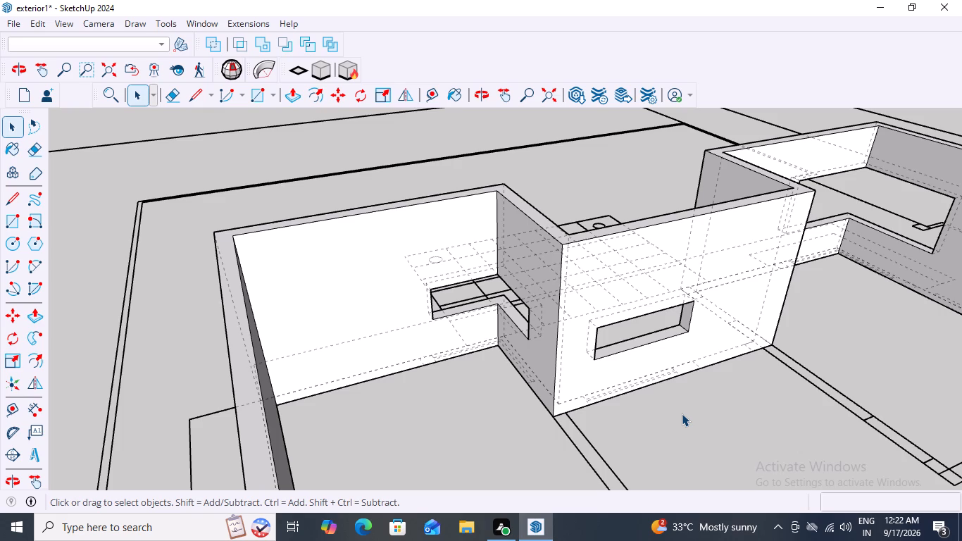
scroll(628, 299, down, 11)
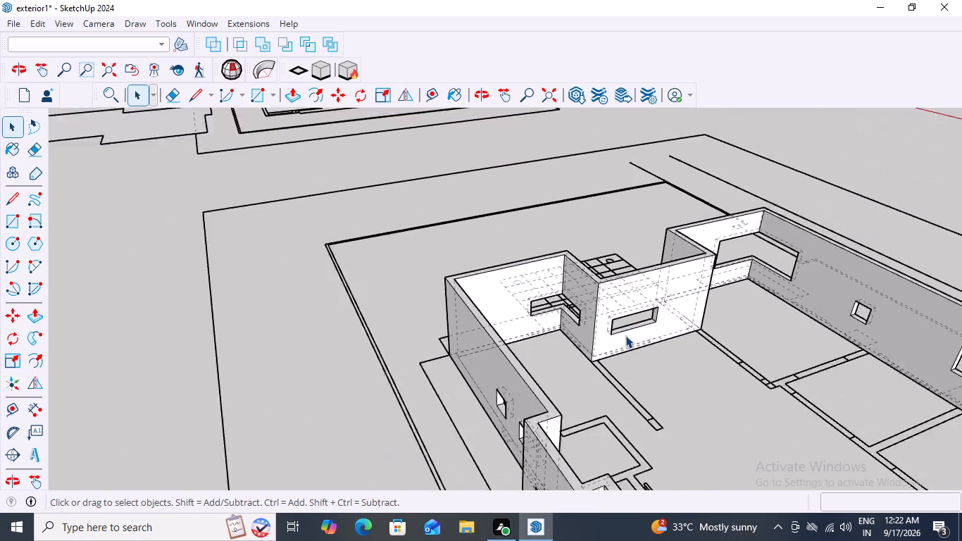
scroll(625, 335, down, 12)
scroll(775, 417, up, 4)
scroll(745, 400, down, 1)
scroll(735, 394, up, 6)
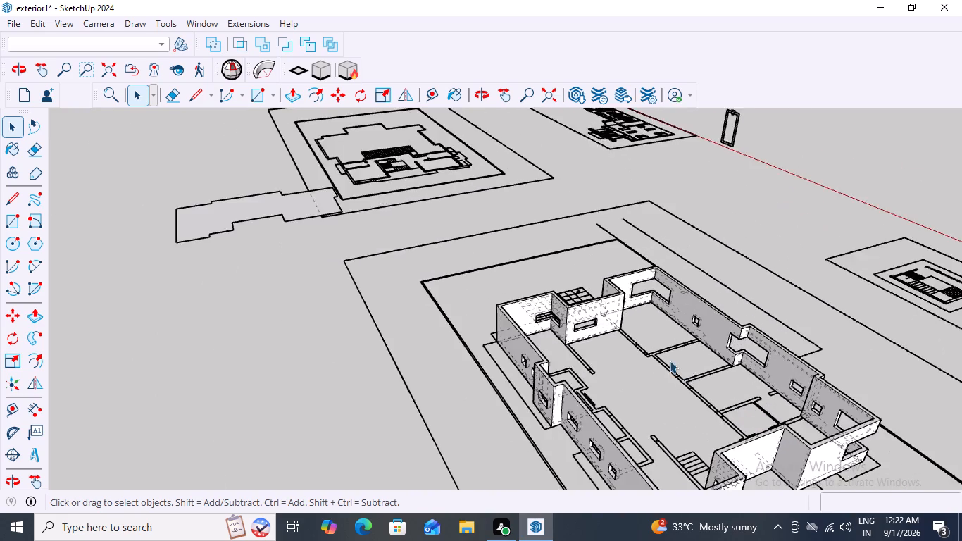
scroll(670, 361, up, 8)
scroll(587, 352, up, 7)
middle_drag(543, 314, 461, 378)
scroll(461, 378, down, 10)
scroll(327, 308, up, 9)
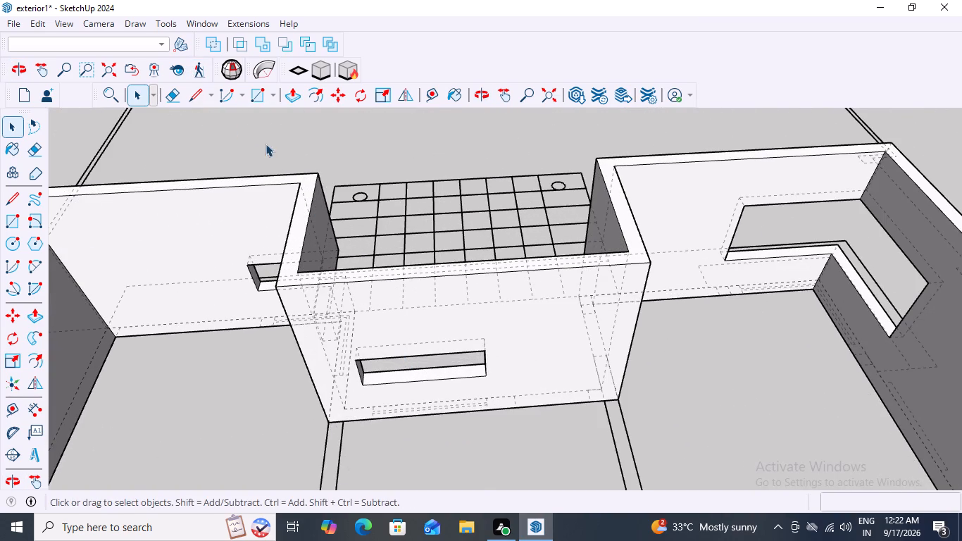
scroll(284, 176, down, 10)
scroll(400, 322, down, 5)
middle_drag(385, 323, 484, 254)
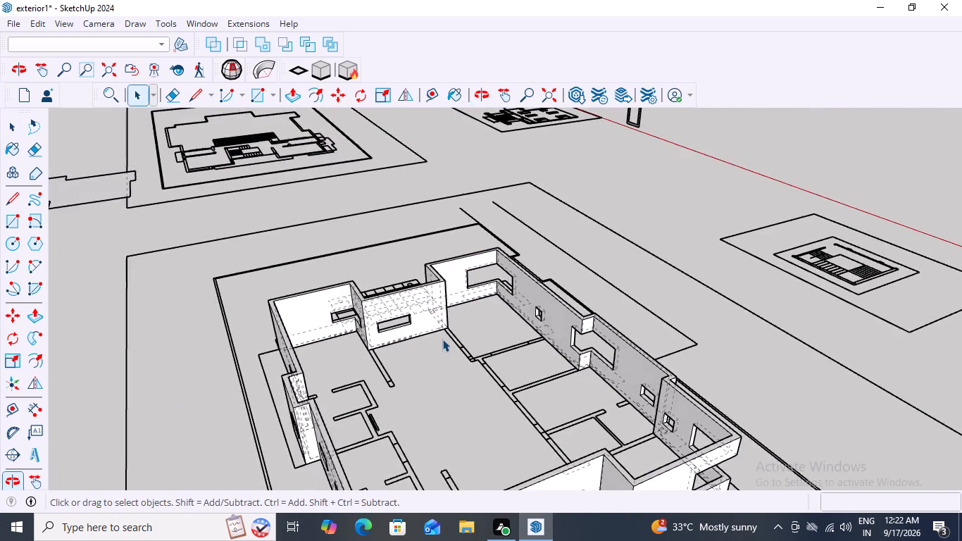
scroll(437, 344, up, 6)
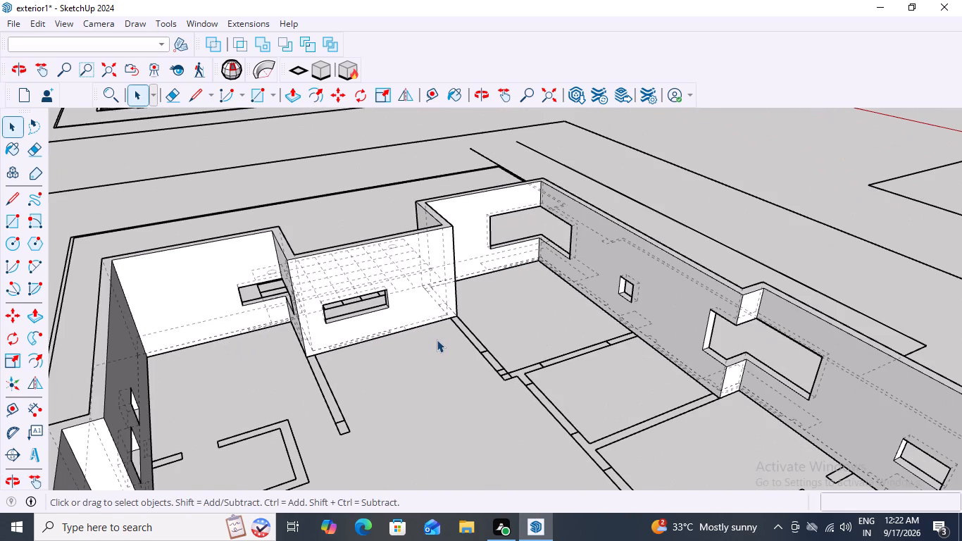
scroll(366, 313, up, 11)
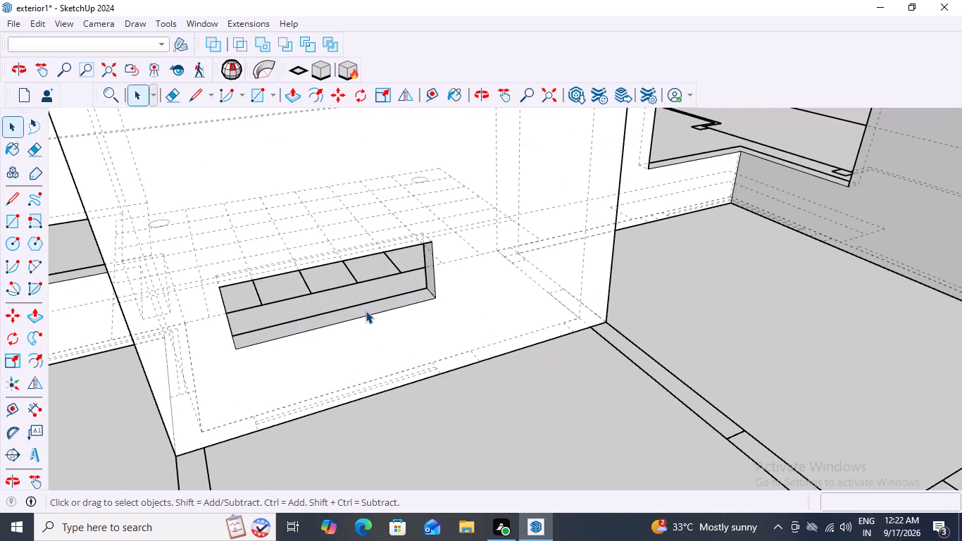
scroll(366, 311, down, 10)
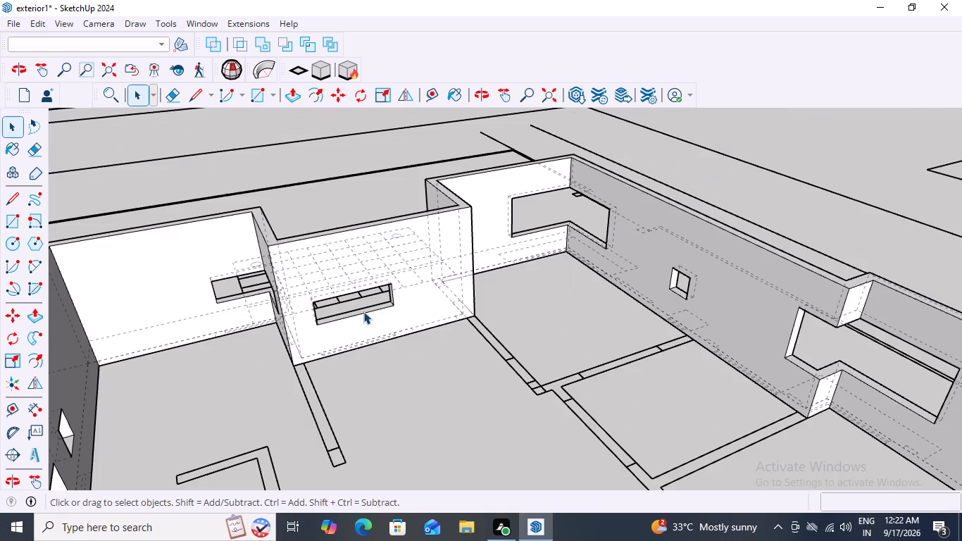
scroll(363, 311, down, 20)
scroll(467, 415, up, 2)
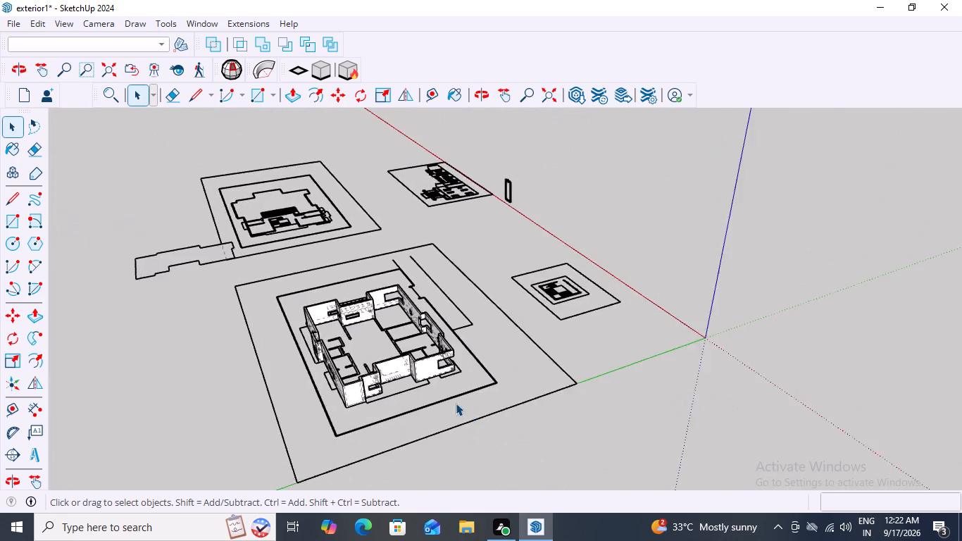
Draw a rectangle about 229 mm by 1828 mm over the window mark in the exterior wall beside the staircase.
scroll(456, 403, up, 20)
scroll(456, 403, up, 1)
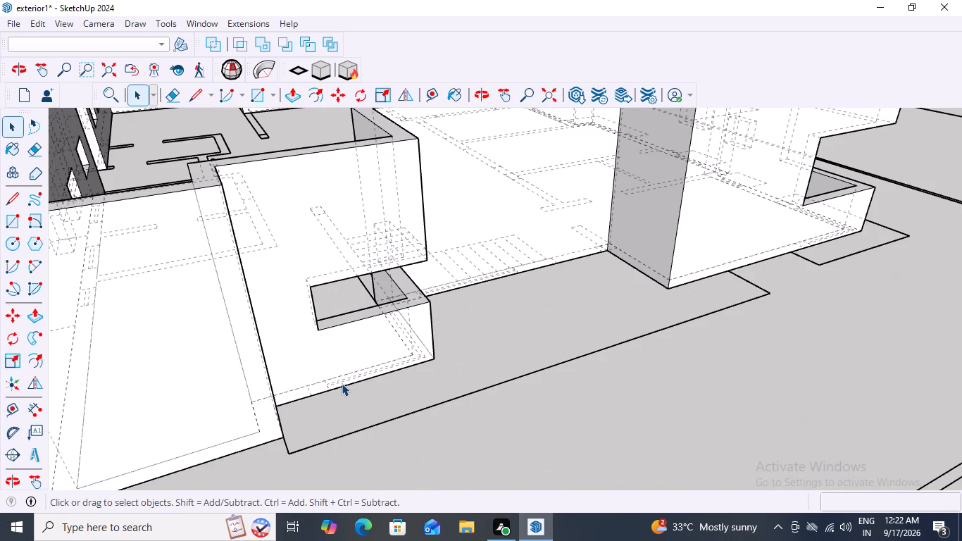
scroll(342, 383, down, 8)
scroll(450, 298, up, 3)
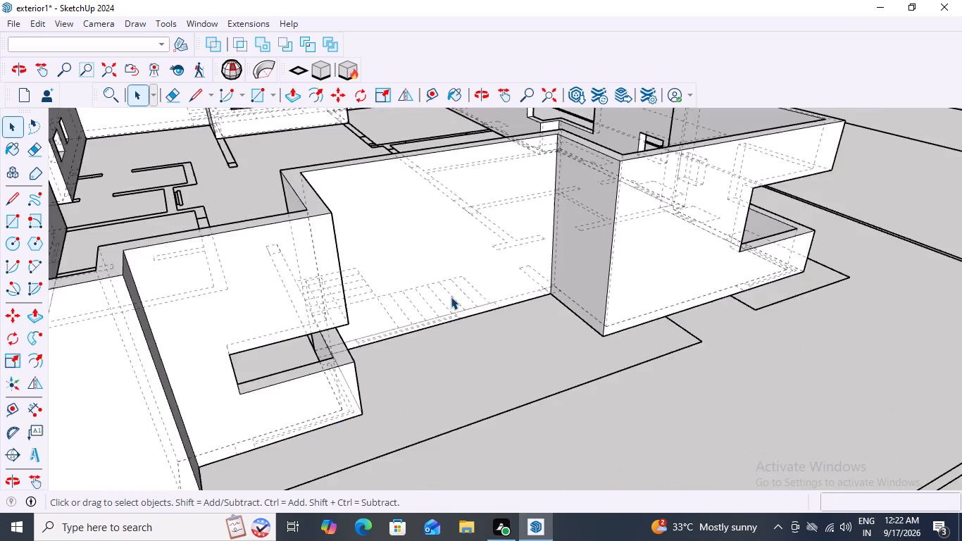
scroll(451, 297, up, 6)
middle_drag(486, 343, 467, 366)
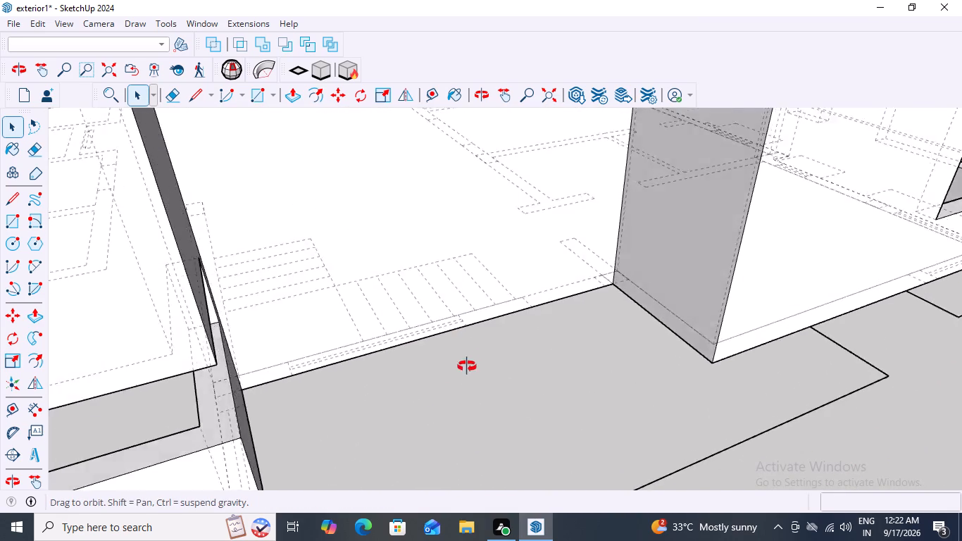
middle_drag(467, 366, 407, 377)
scroll(305, 324, up, 7)
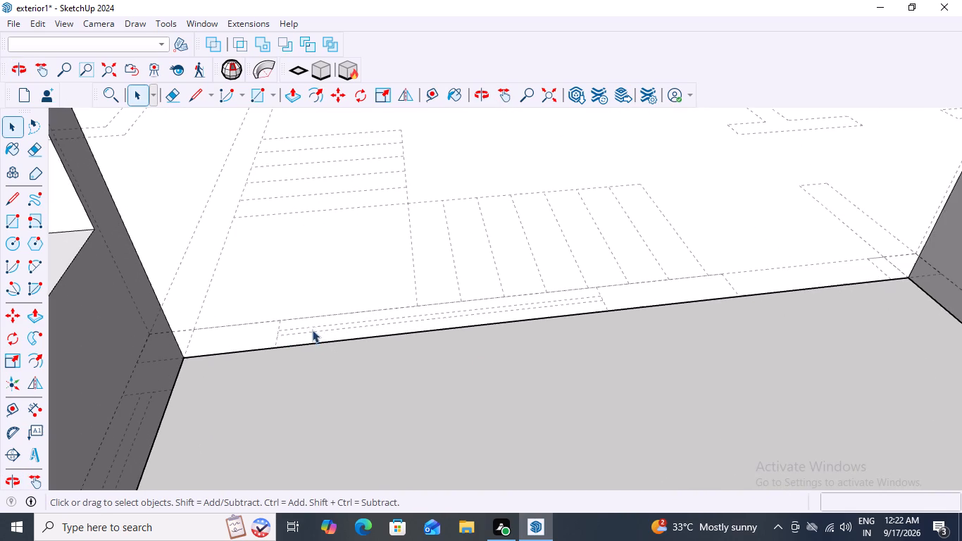
key(r)
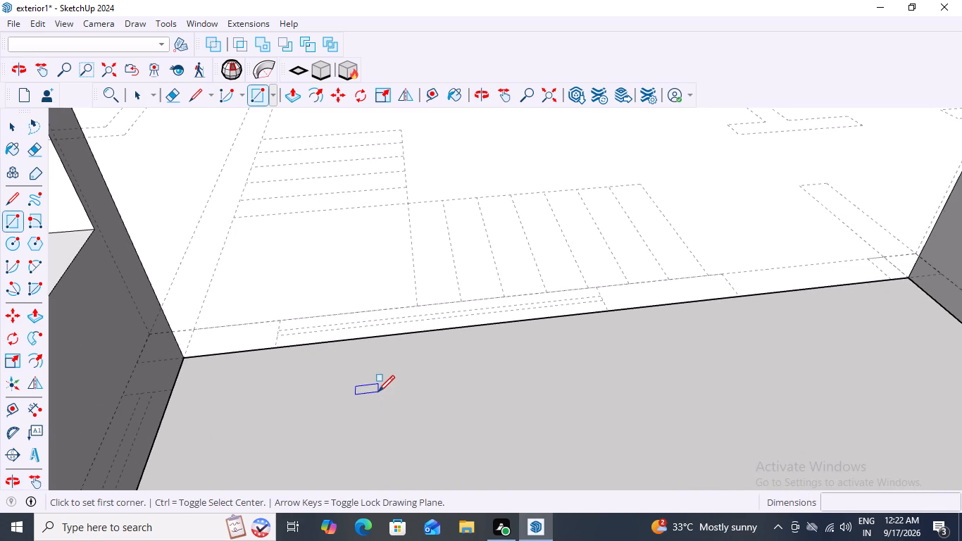
click(282, 321)
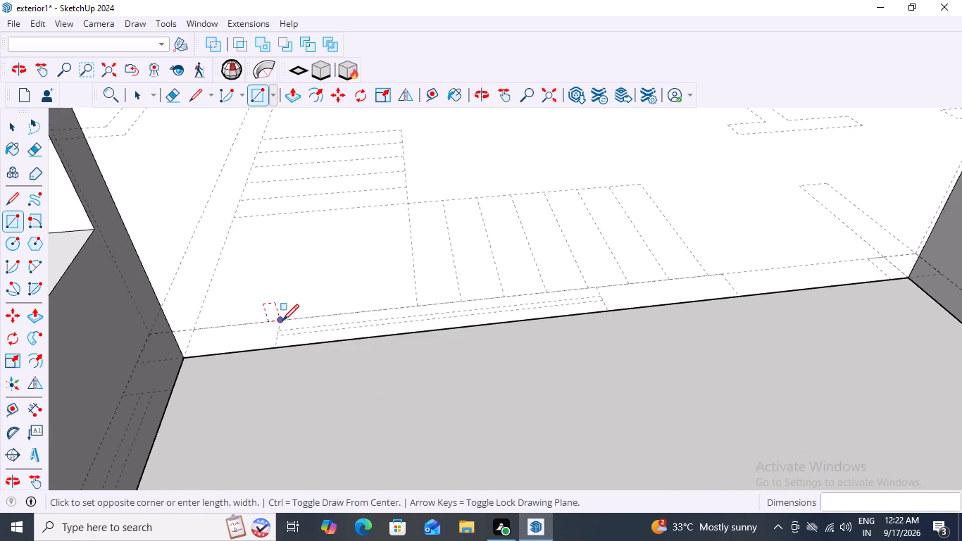
click(611, 311)
key(space)
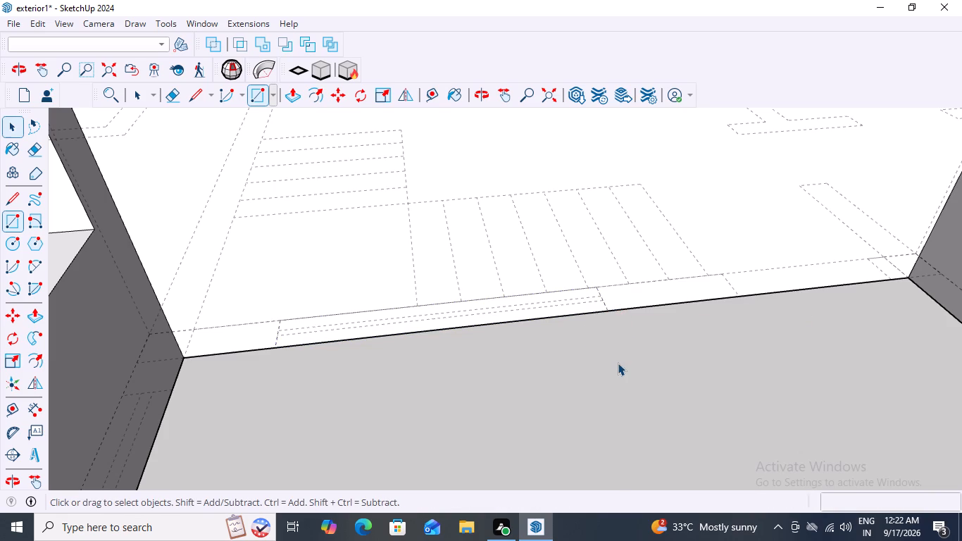
Push/Pull the new window rectangle up 600 mm into a block.
click(517, 307)
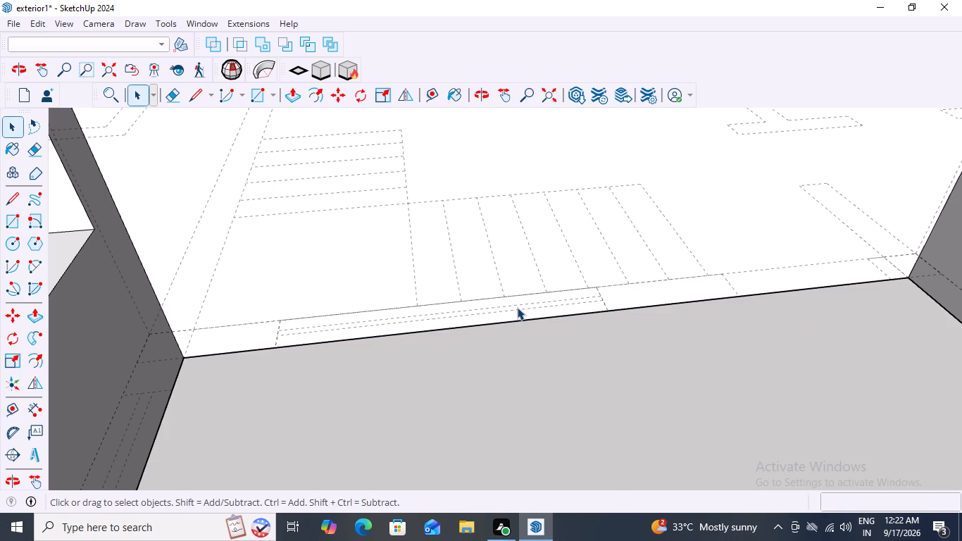
key(p)
click(519, 299)
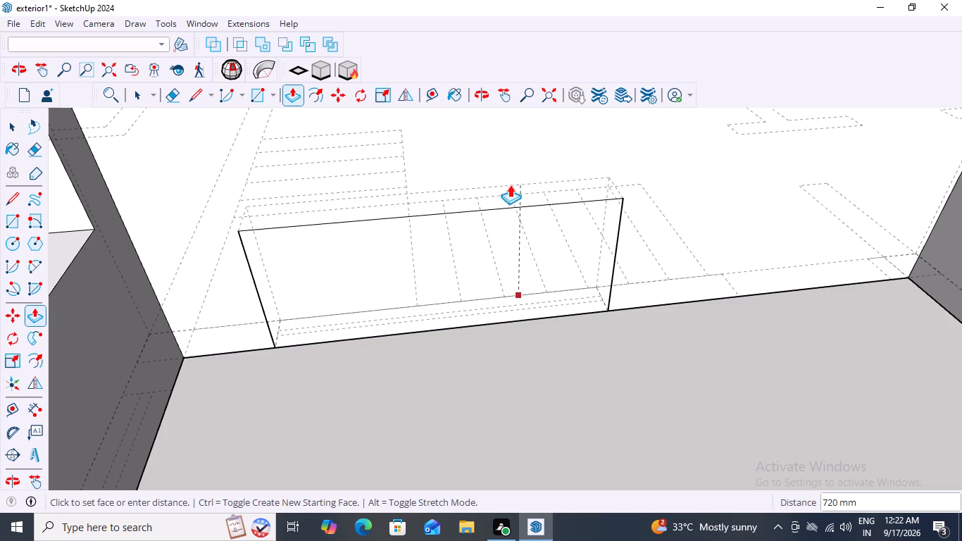
text(600)
key(Return)
Extend the window block 200 mm beyond the wall's outer face and by the same distance beyond its inner face.
click(525, 263)
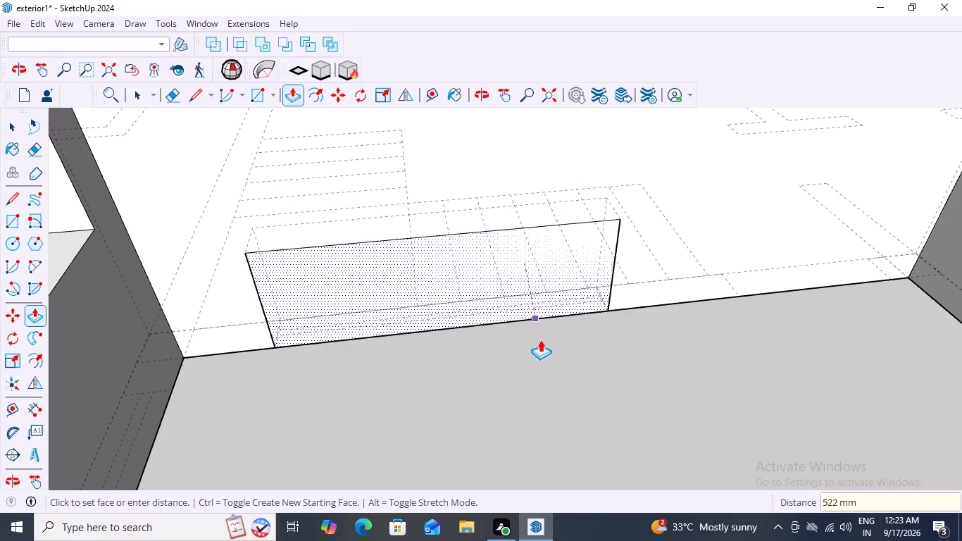
text(200)
key(Return)
scroll(541, 350, down, 8)
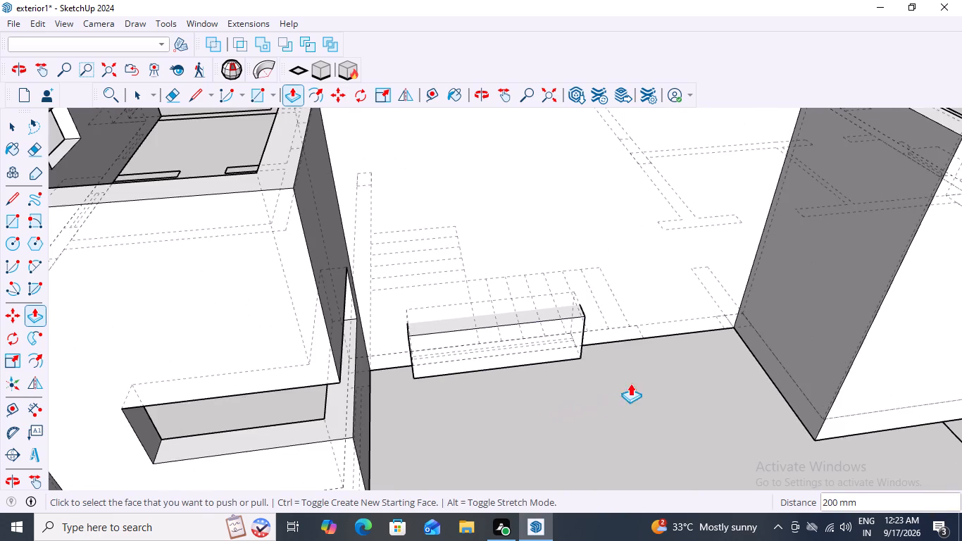
middle_drag(630, 385, 364, 465)
middle_drag(716, 282, 515, 362)
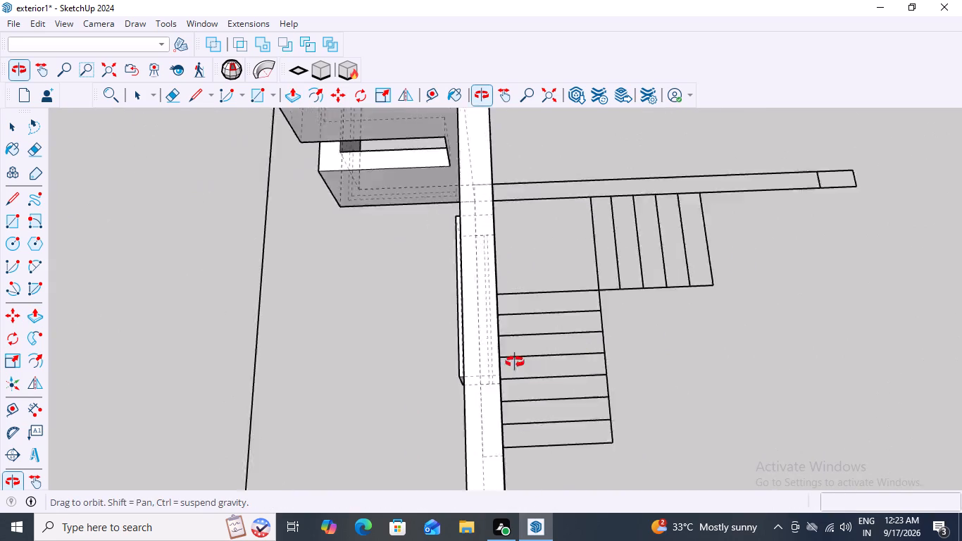
middle_drag(515, 362, 434, 342)
scroll(541, 368, up, 3)
double_click(445, 325)
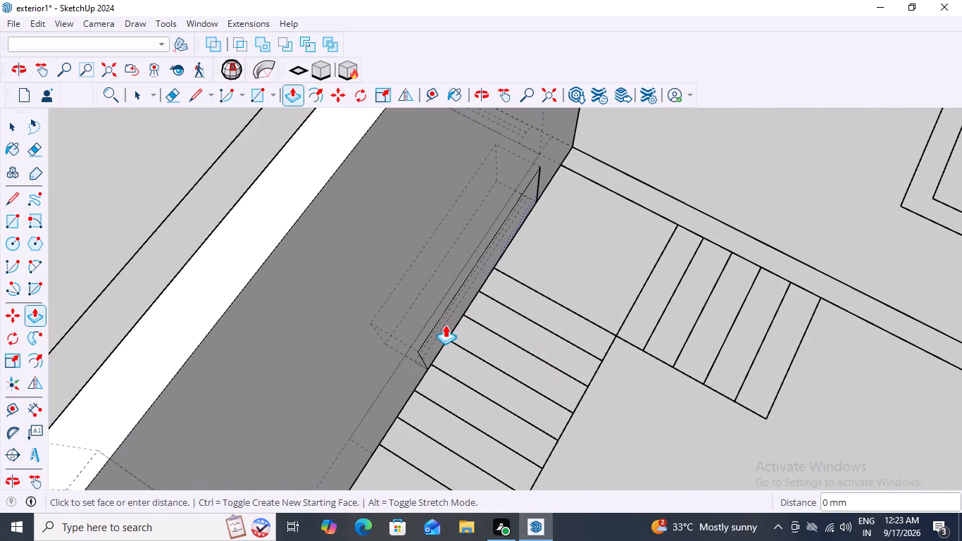
Group all the geometry of the window block beside the staircase.
scroll(527, 354, down, 4)
middle_drag(541, 367, 687, 322)
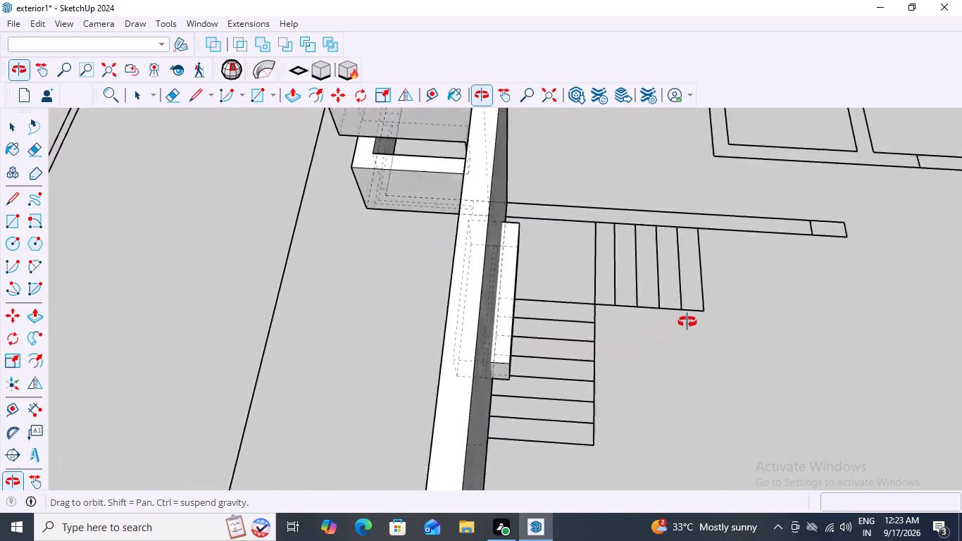
middle_drag(687, 322, 739, 248)
scroll(732, 267, down, 8)
middle_drag(477, 329, 686, 393)
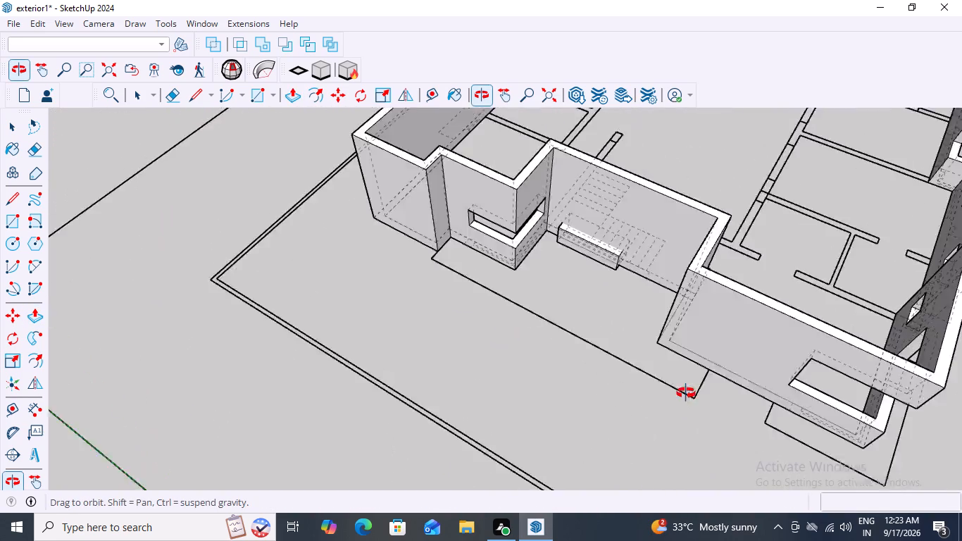
middle_drag(686, 393, 768, 363)
scroll(589, 221, up, 12)
scroll(537, 270, up, 1)
scroll(537, 270, down, 8)
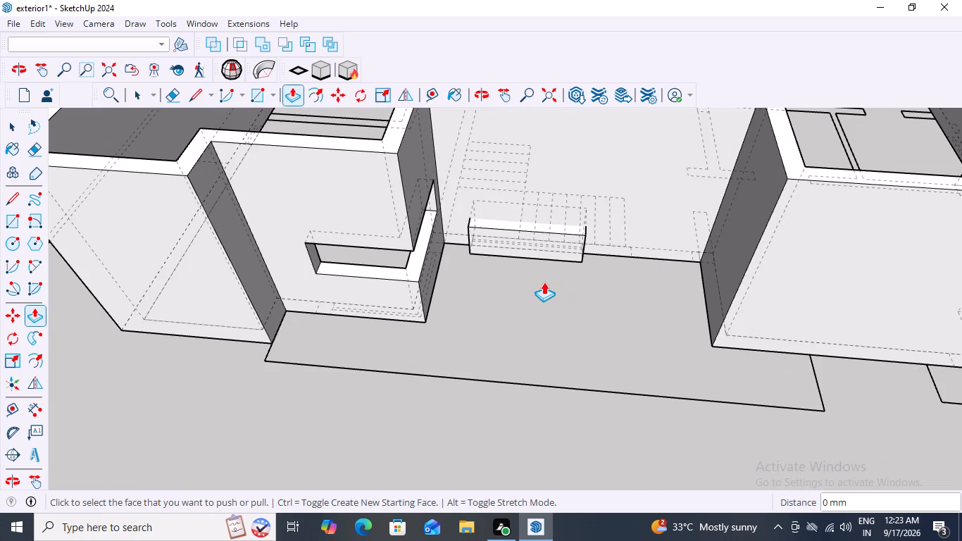
key(space)
triple_click(551, 235)
double_click(551, 235)
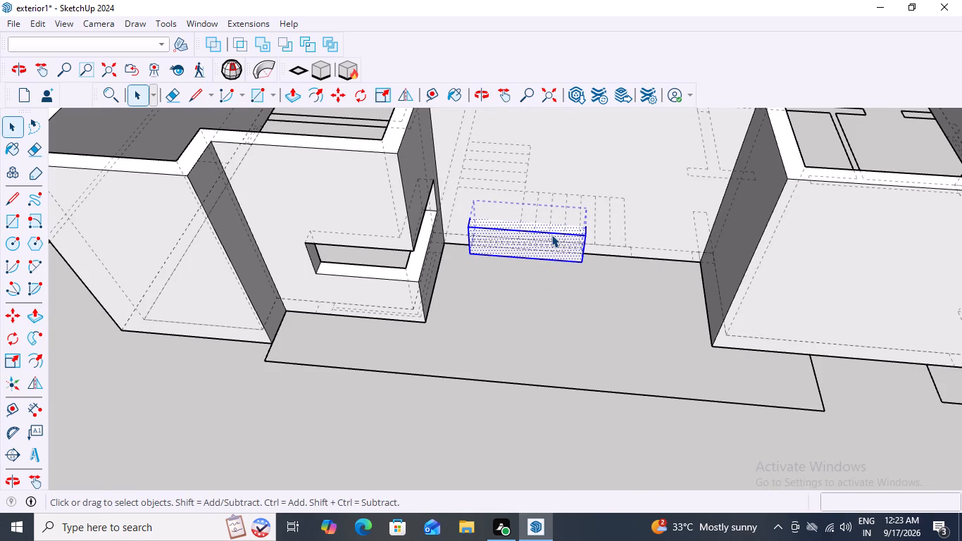
right_click(551, 235)
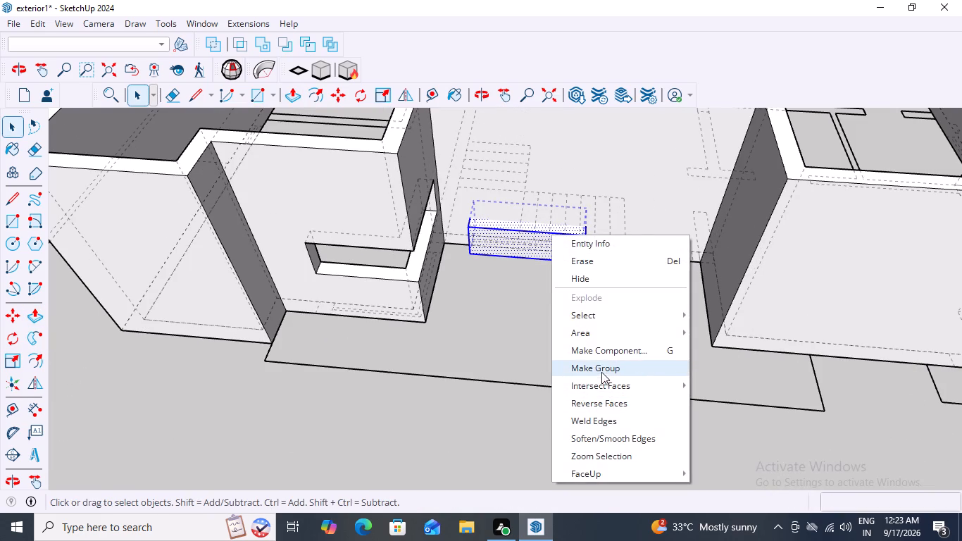
click(602, 368)
Move the grouped window block beside the staircase 3' vertically up from the ground.
scroll(557, 282, up, 2)
key(m)
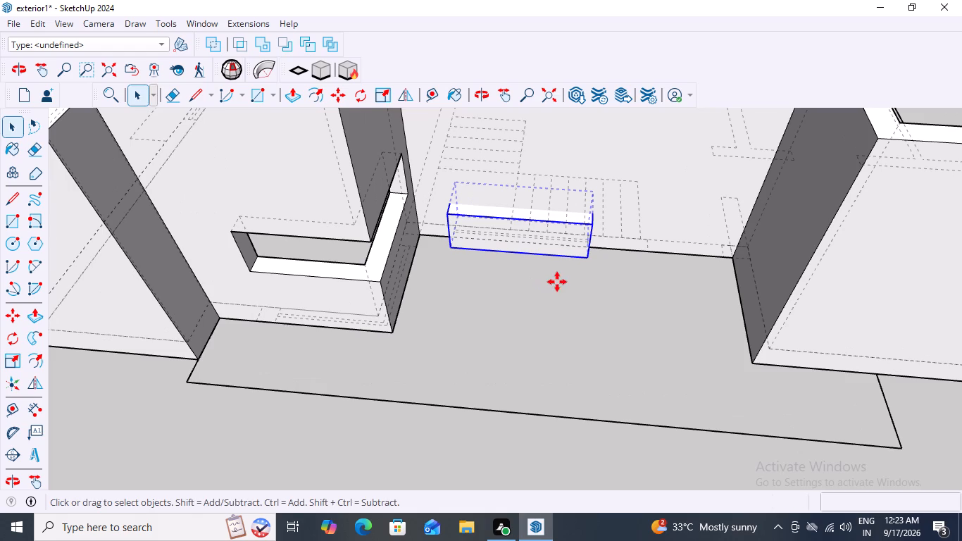
click(589, 260)
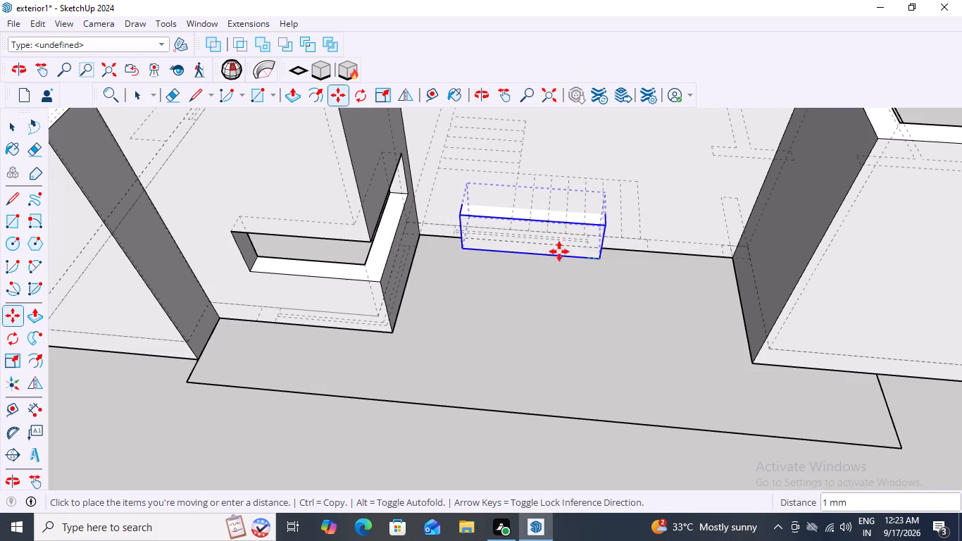
scroll(588, 255, down, 11)
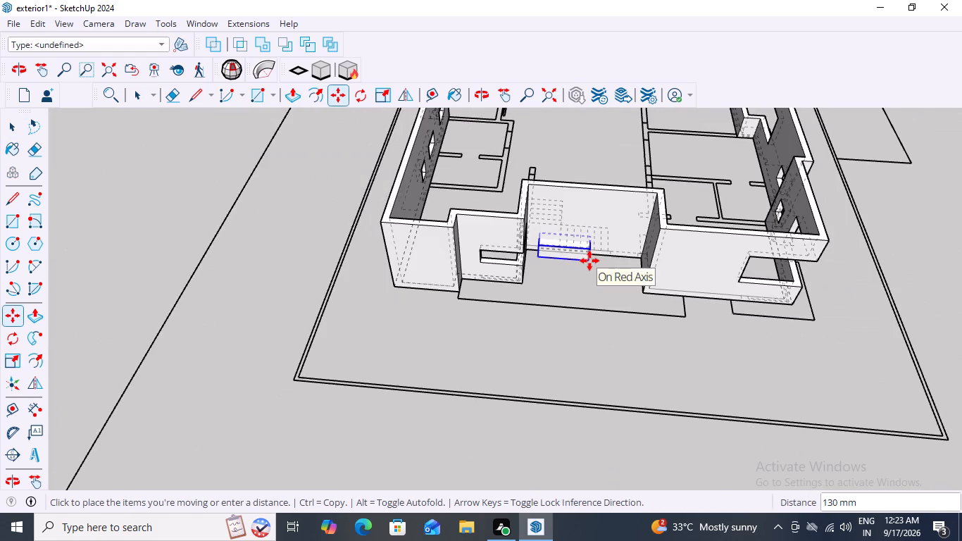
scroll(589, 261, down, 8)
scroll(595, 253, up, 5)
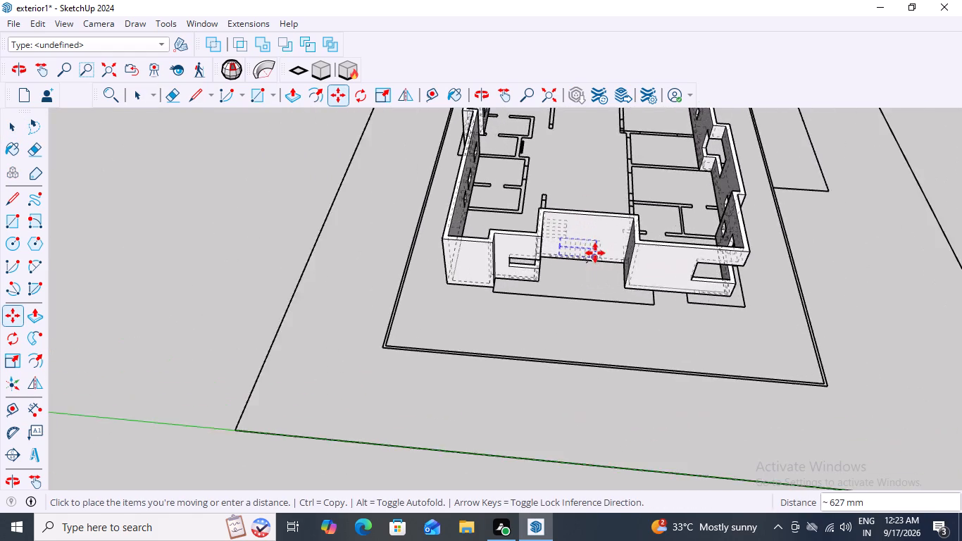
scroll(595, 253, up, 4)
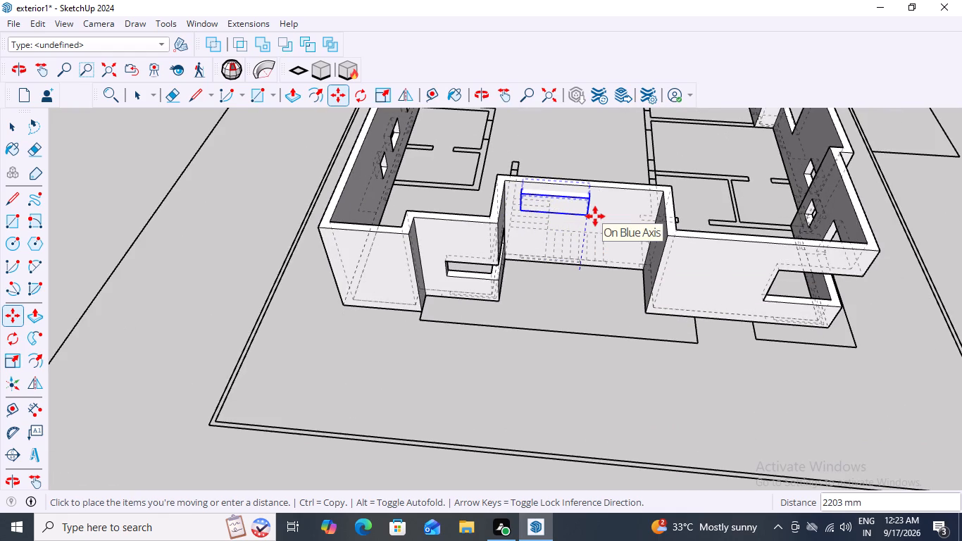
text(3')
key(Return)
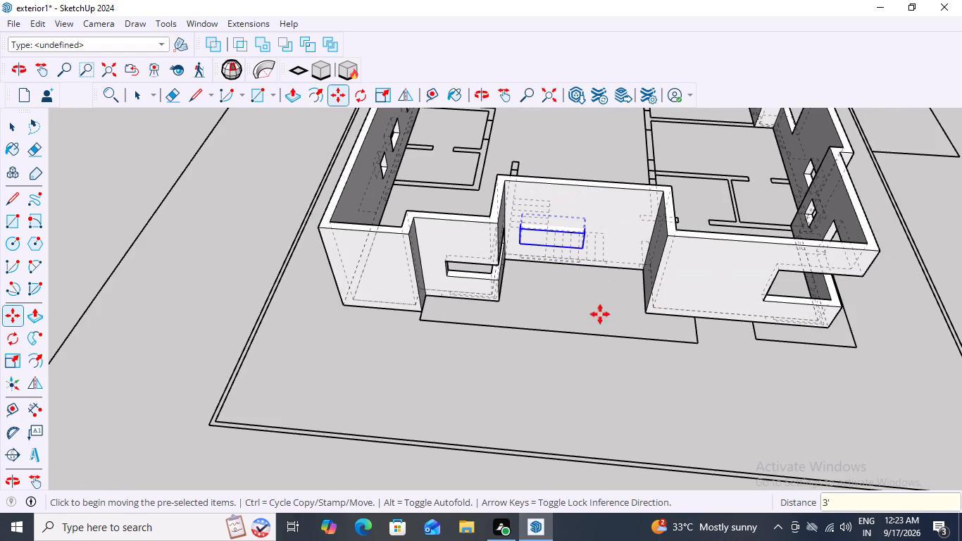
scroll(599, 330, down, 3)
key(space)
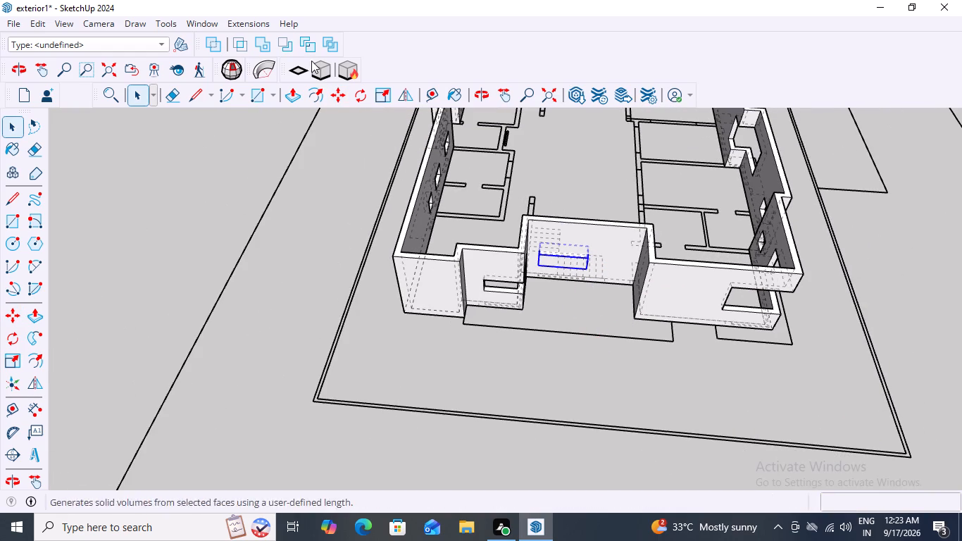
Subtract the raised window block from the exterior walls to cut the window opening beside the staircase.
click(287, 42)
click(607, 230)
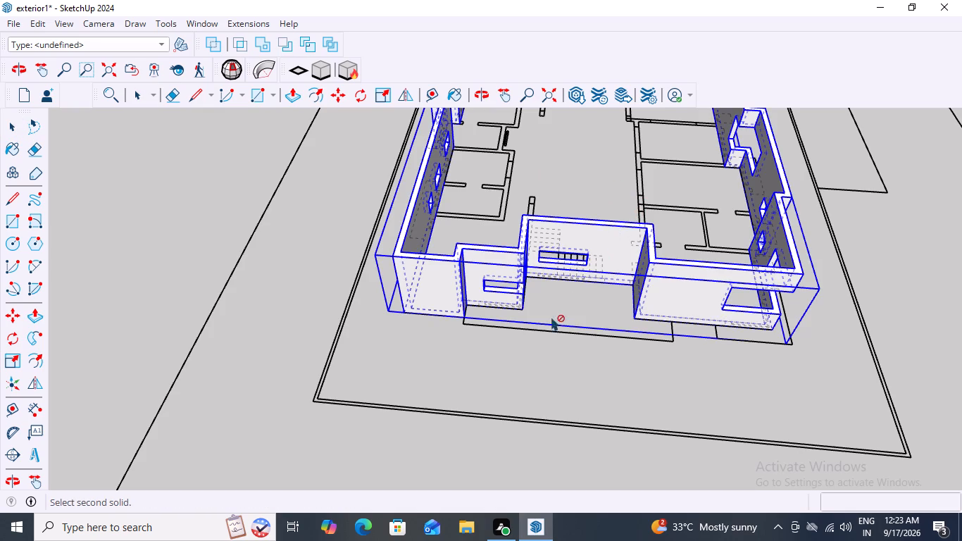
scroll(580, 266, up, 11)
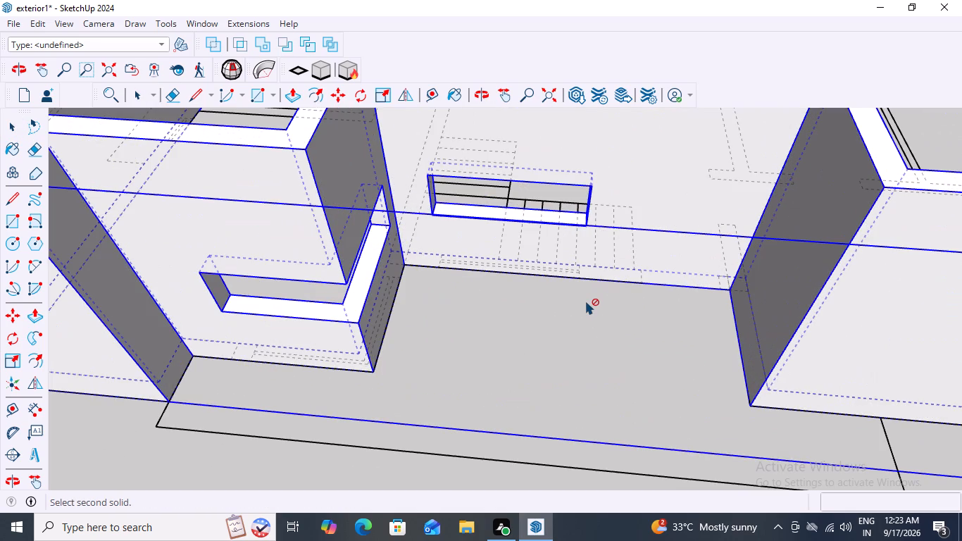
scroll(585, 301, down, 9)
key(space)
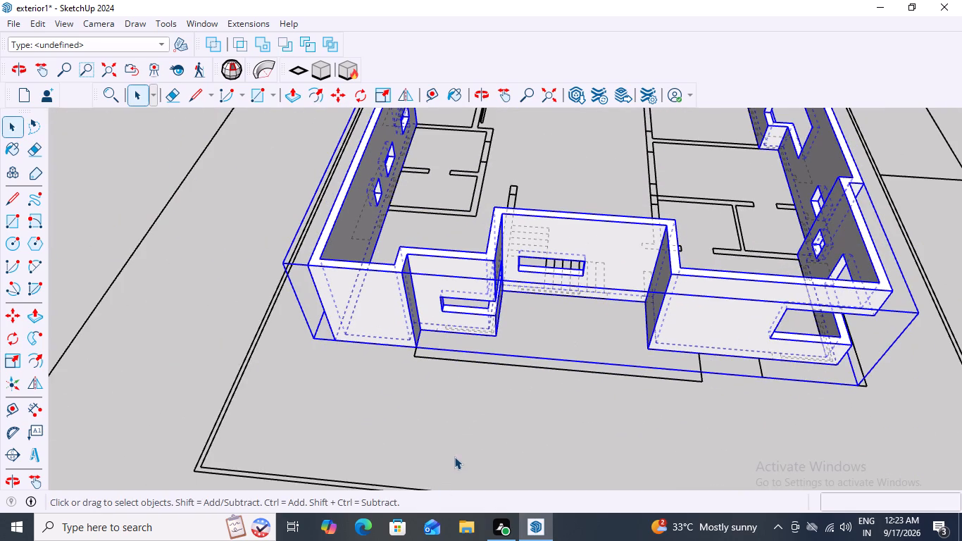
click(459, 453)
Examine the window openings on all sides of the exterior walls and compare the model with the surrounding plans.
middle_drag(603, 384, 447, 383)
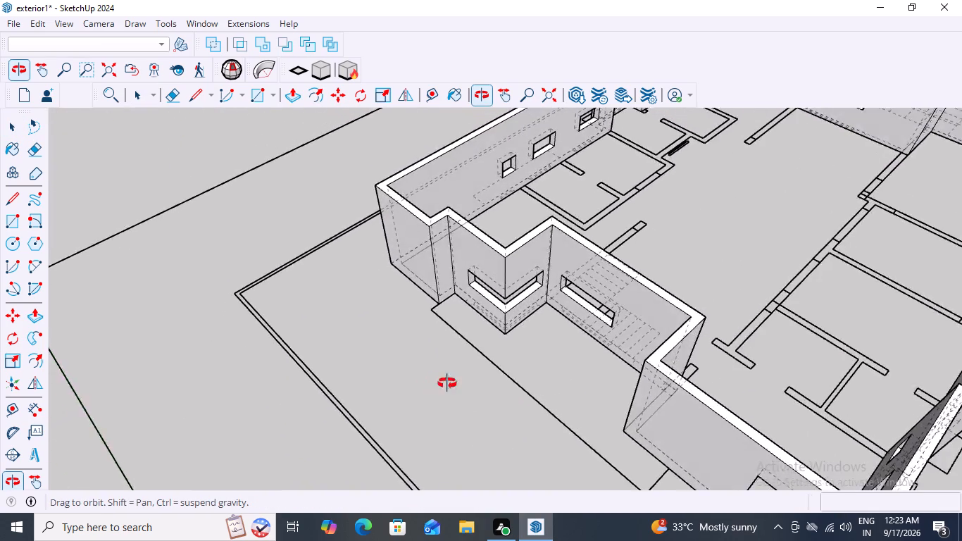
middle_drag(447, 383, 646, 385)
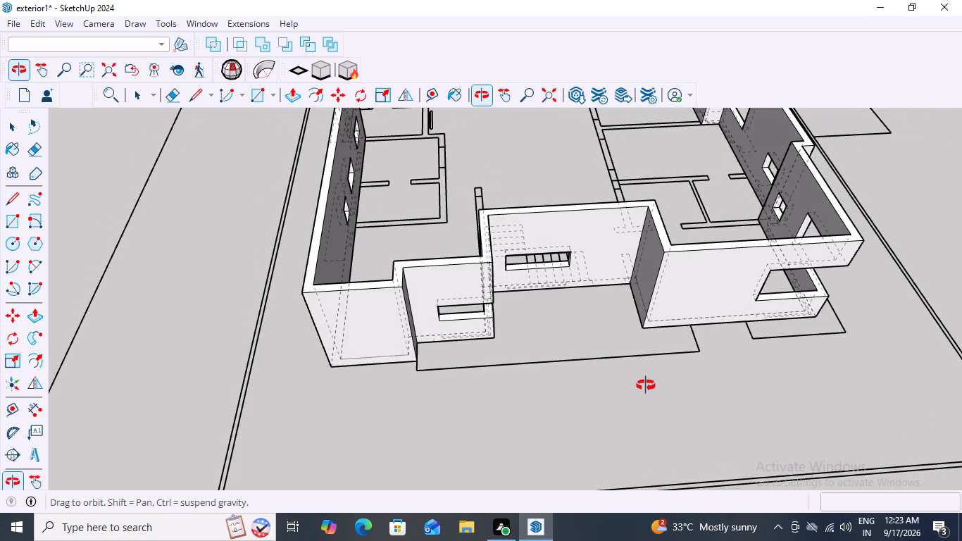
middle_drag(646, 385, 646, 383)
scroll(684, 304, up, 4)
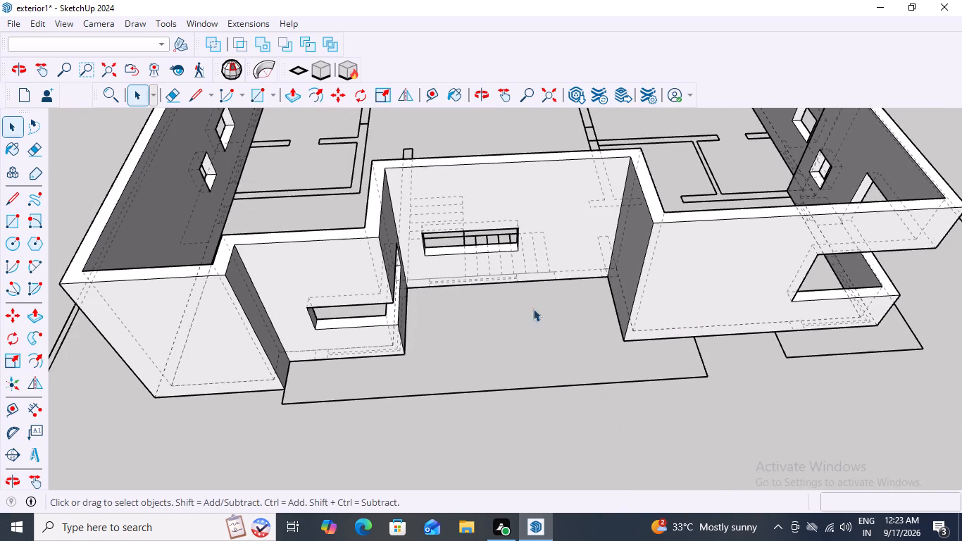
scroll(485, 252, up, 2)
scroll(497, 348, up, 3)
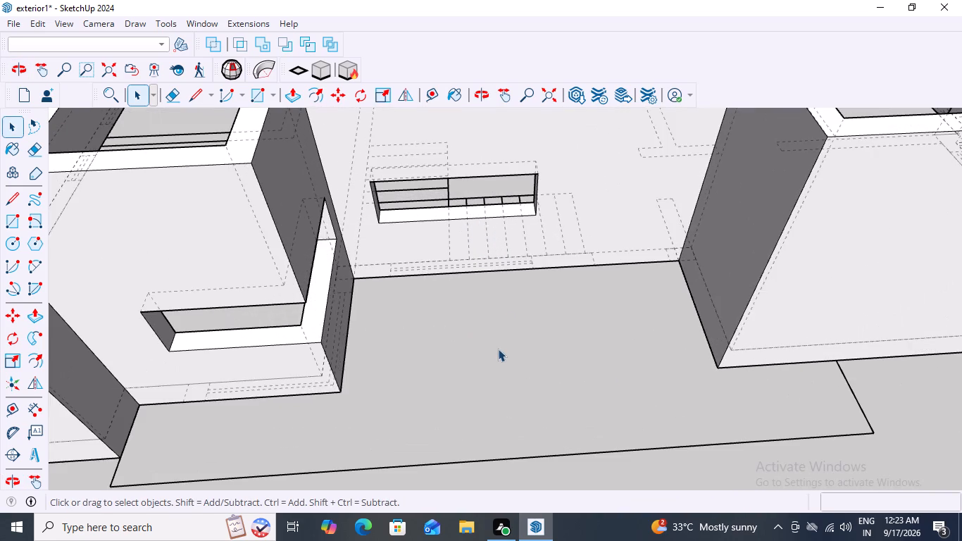
scroll(498, 349, down, 12)
middle_drag(483, 353, 490, 244)
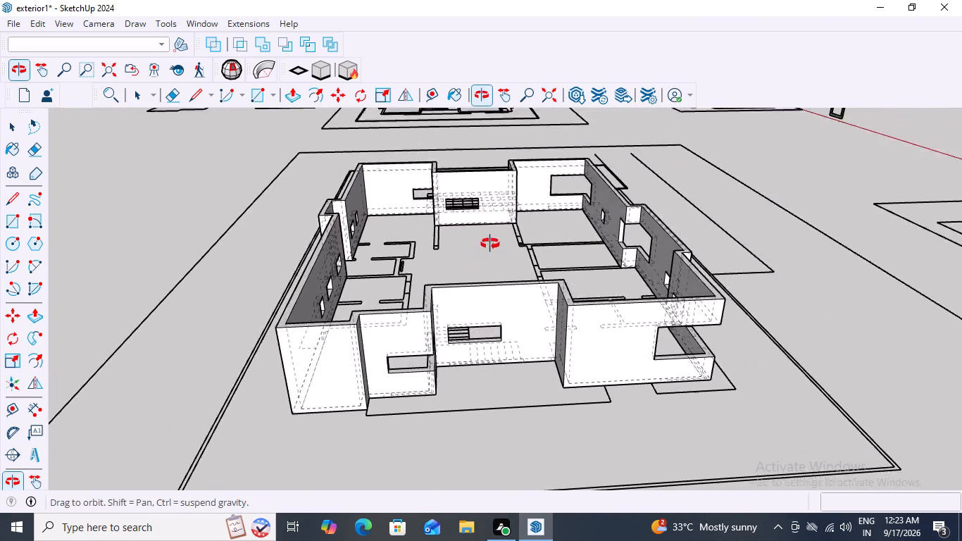
middle_drag(490, 244, 496, 227)
scroll(483, 381, up, 9)
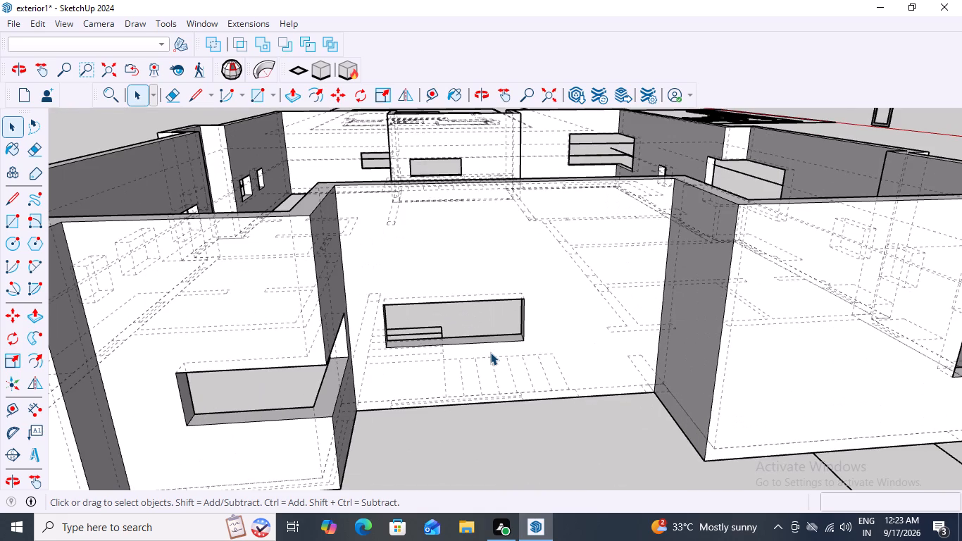
scroll(490, 352, down, 9)
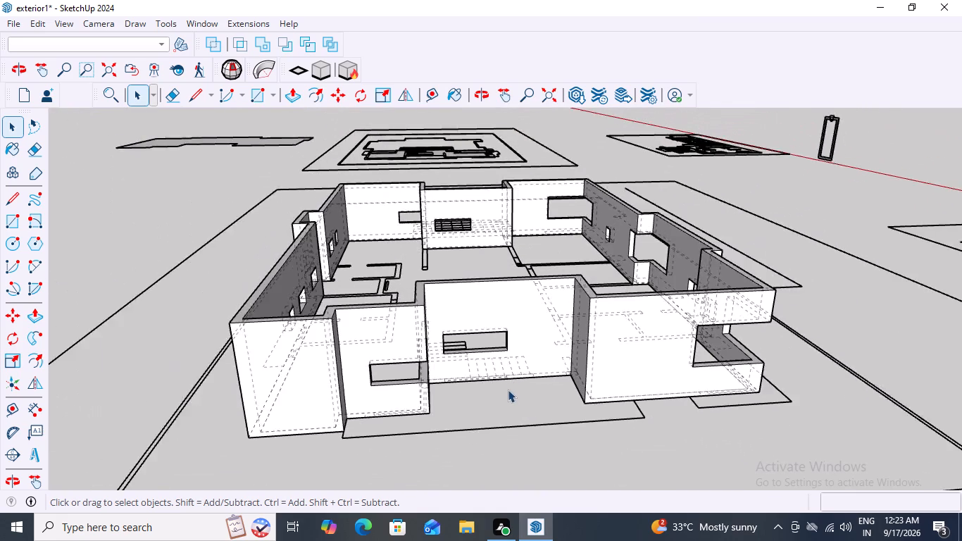
scroll(508, 390, down, 7)
scroll(448, 422, down, 3)
middle_drag(449, 422, 504, 509)
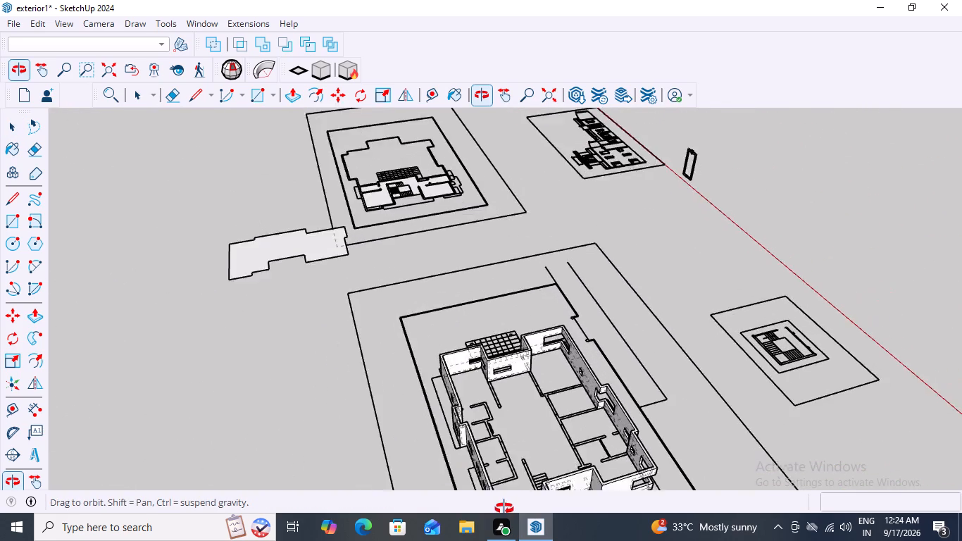
middle_drag(504, 509, 465, 395)
scroll(487, 385, up, 8)
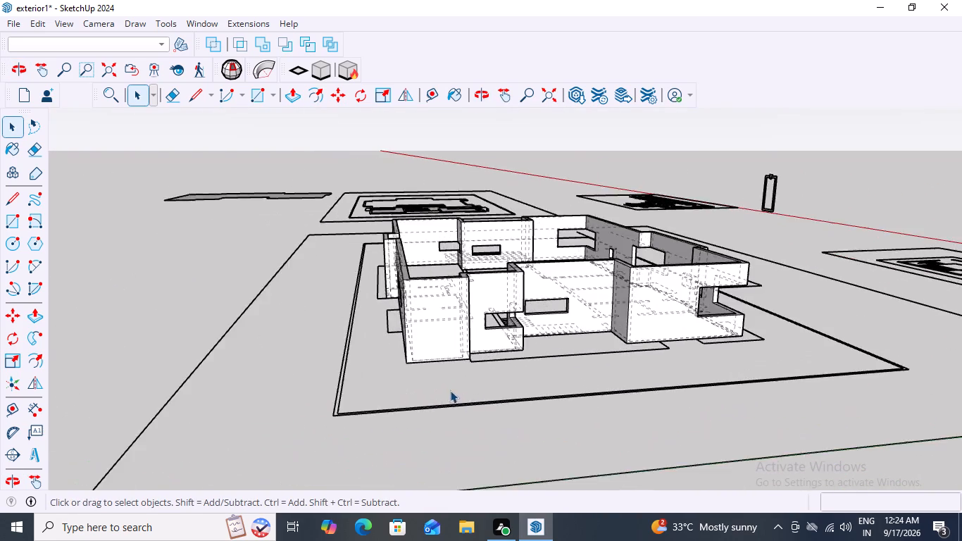
scroll(450, 390, up, 4)
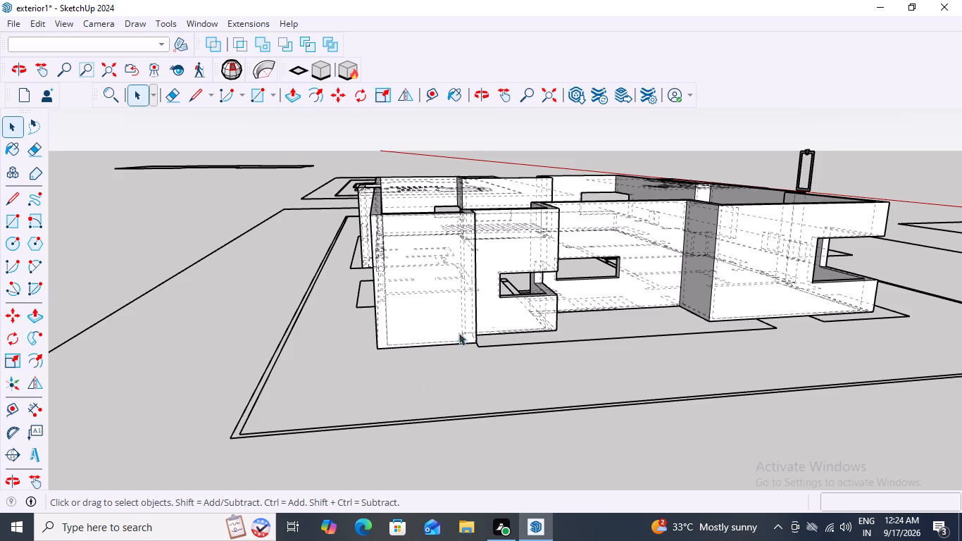
scroll(518, 294, up, 5)
scroll(511, 366, up, 1)
middle_drag(526, 444, 572, 532)
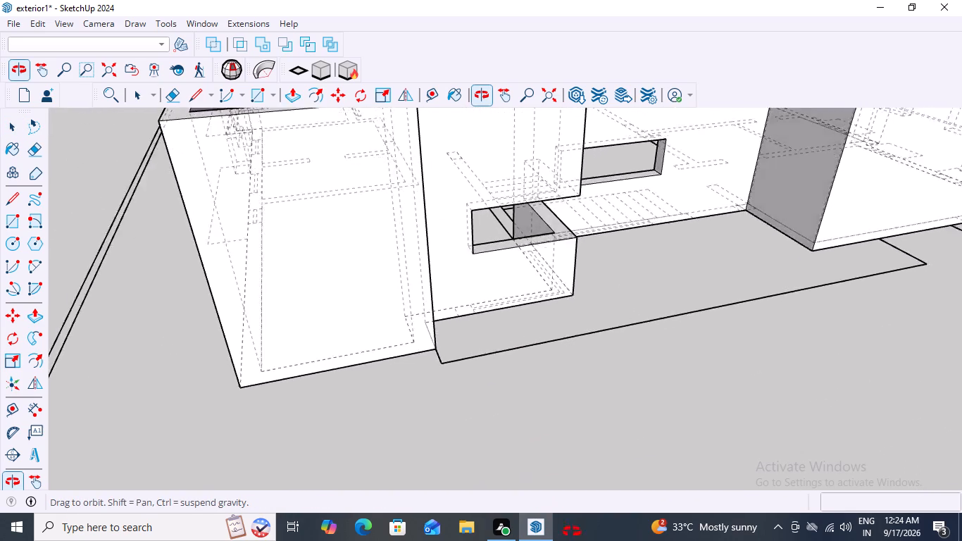
middle_drag(572, 532, 650, 523)
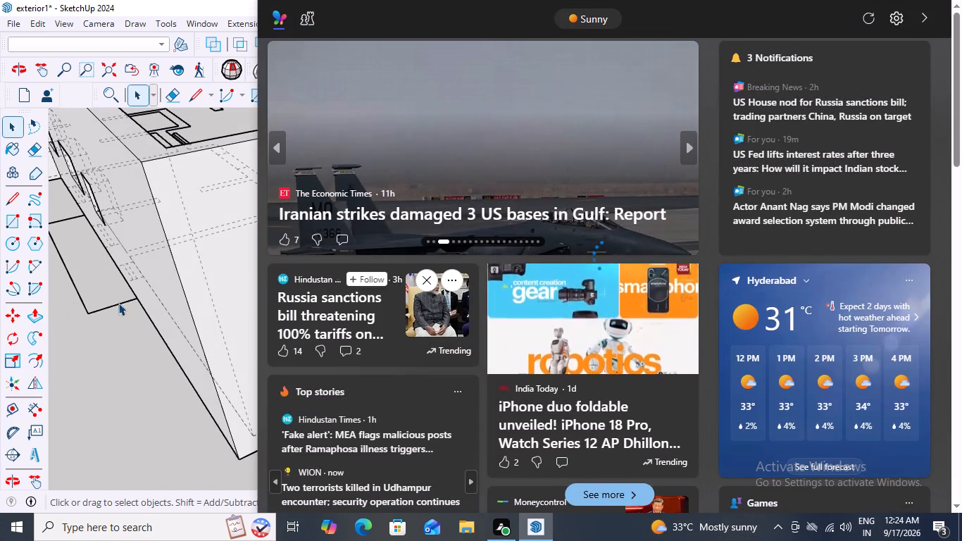
scroll(251, 364, down, 8)
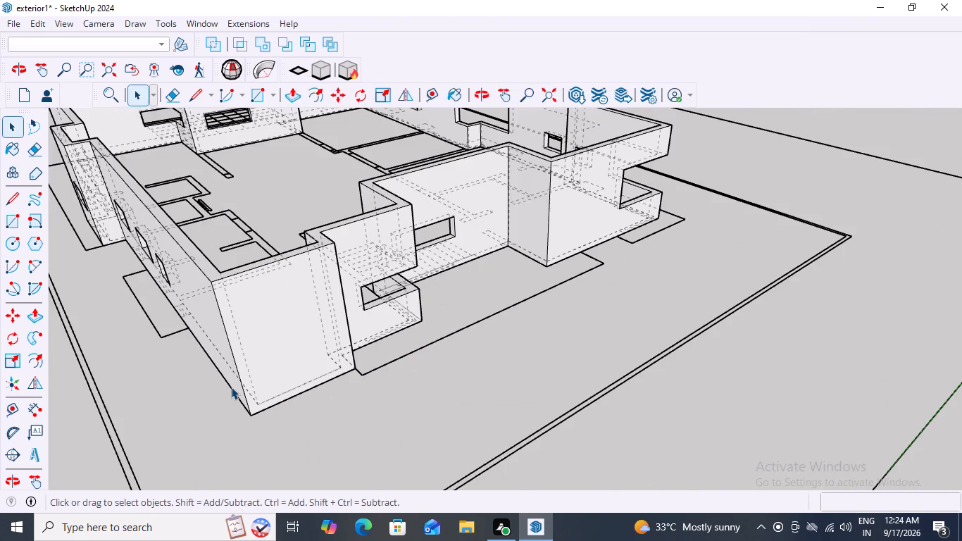
middle_drag(206, 381, 306, 405)
scroll(306, 405, down, 8)
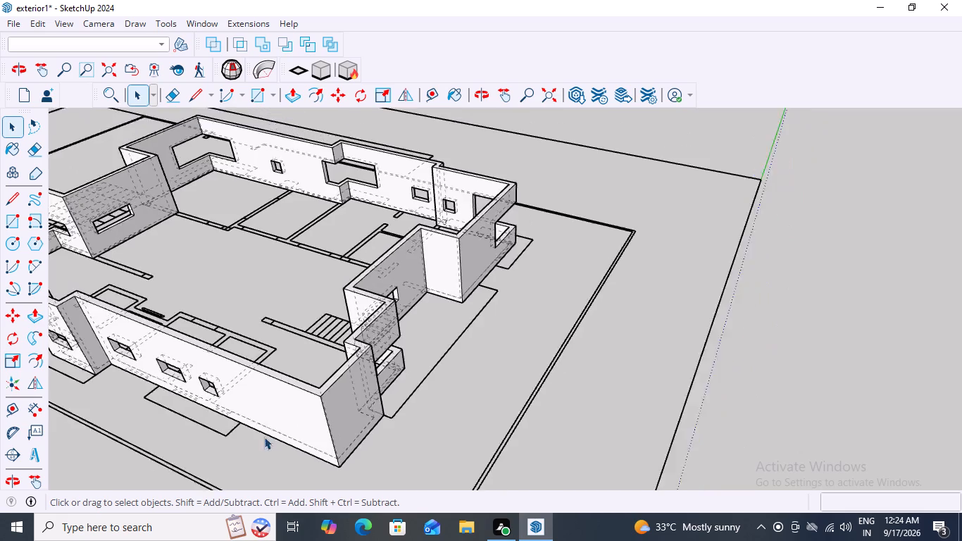
scroll(264, 437, down, 2)
scroll(182, 444, up, 15)
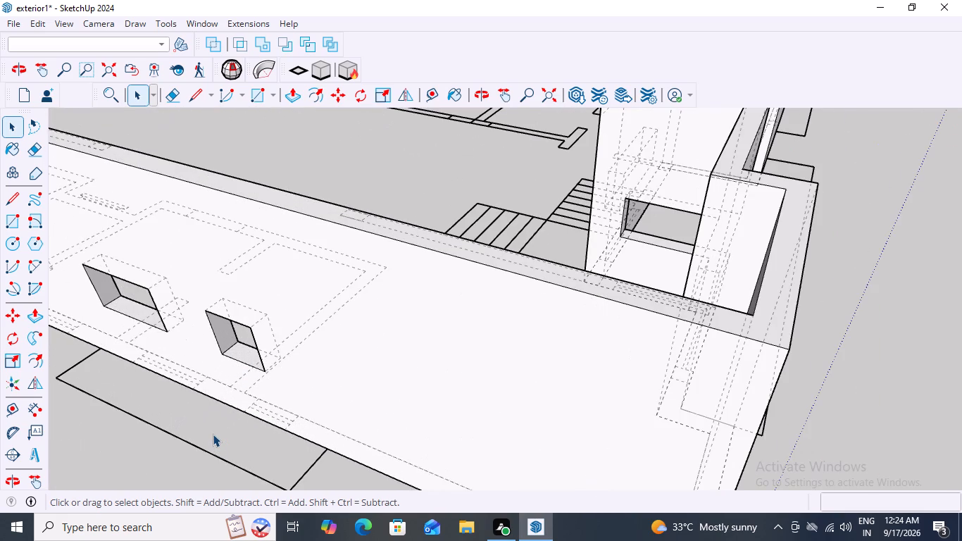
scroll(213, 434, down, 14)
middle_drag(203, 426, 293, 389)
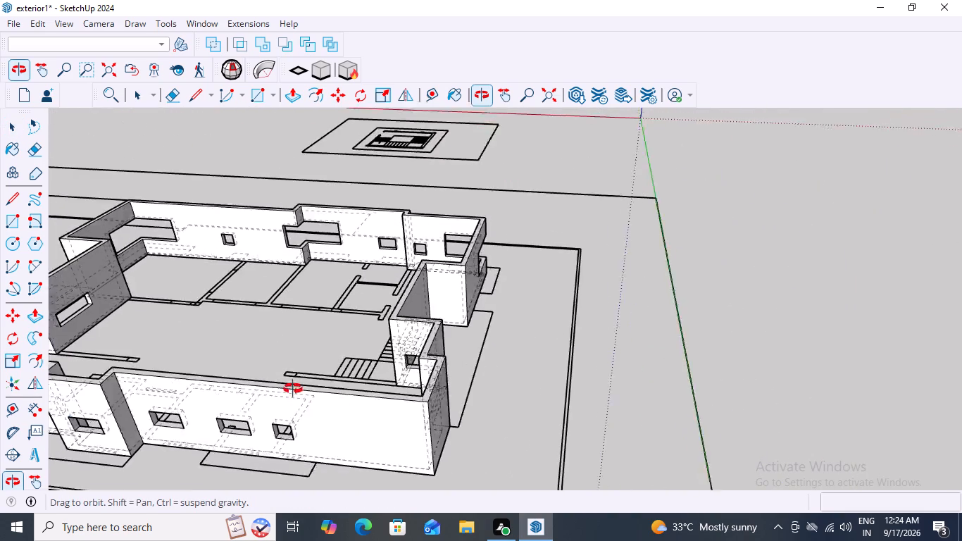
middle_drag(293, 389, 395, 337)
scroll(373, 397, down, 14)
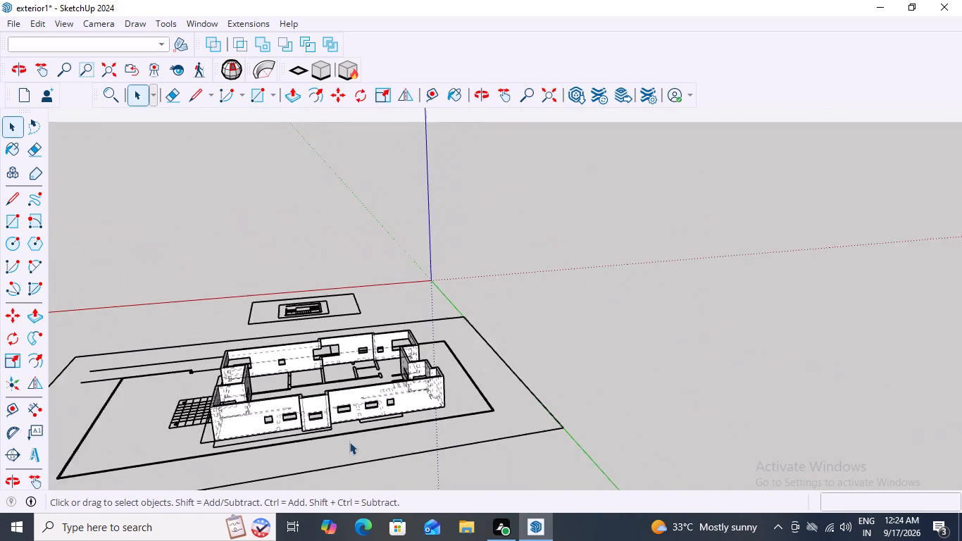
middle_drag(258, 426, 440, 435)
scroll(442, 435, down, 5)
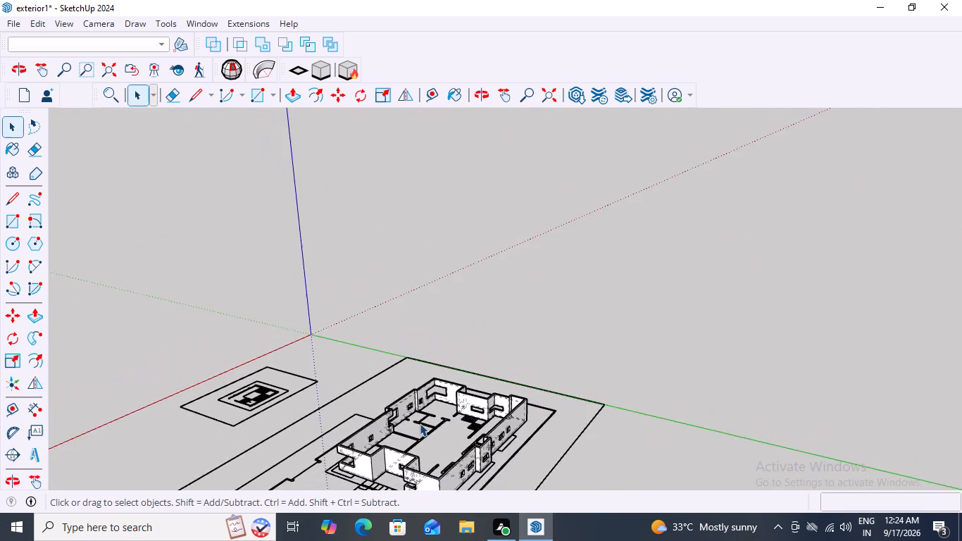
scroll(420, 423, down, 3)
scroll(413, 484, up, 18)
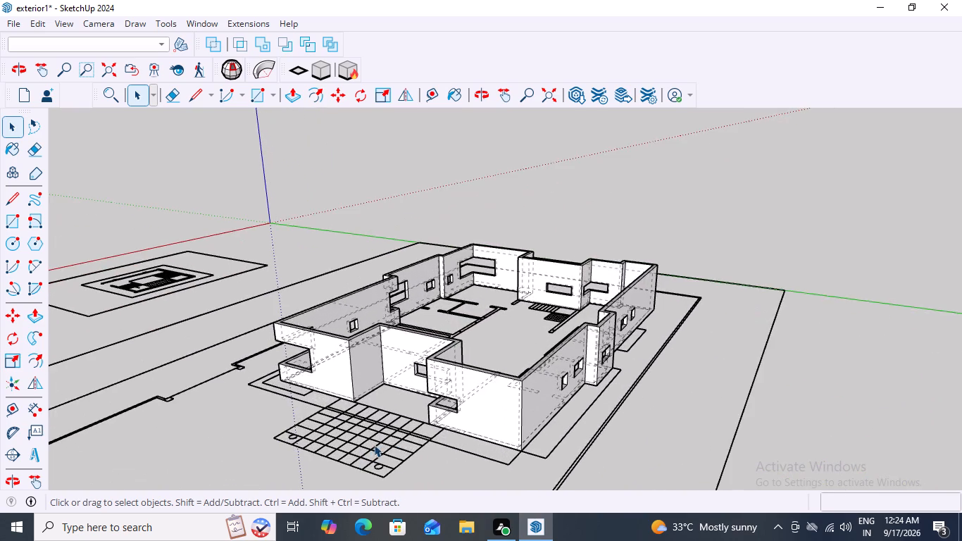
middle_drag(394, 444, 491, 482)
scroll(491, 481, up, 1)
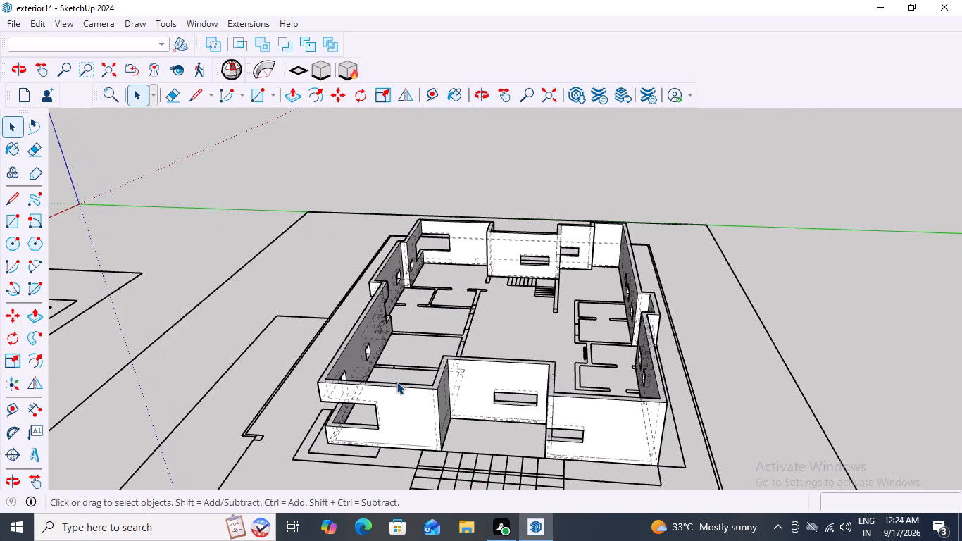
scroll(413, 280, down, 8)
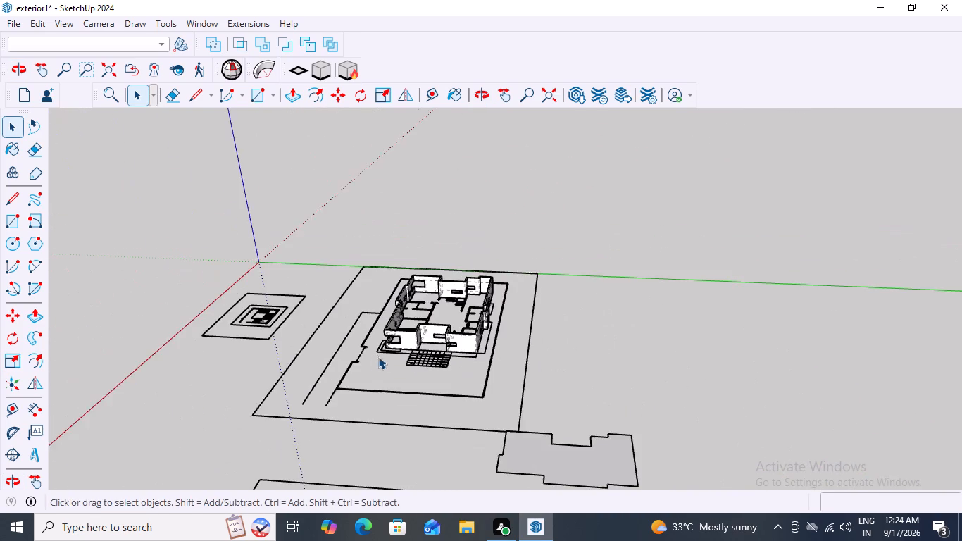
scroll(378, 356, down, 4)
middle_drag(366, 321, 606, 331)
scroll(358, 368, down, 5)
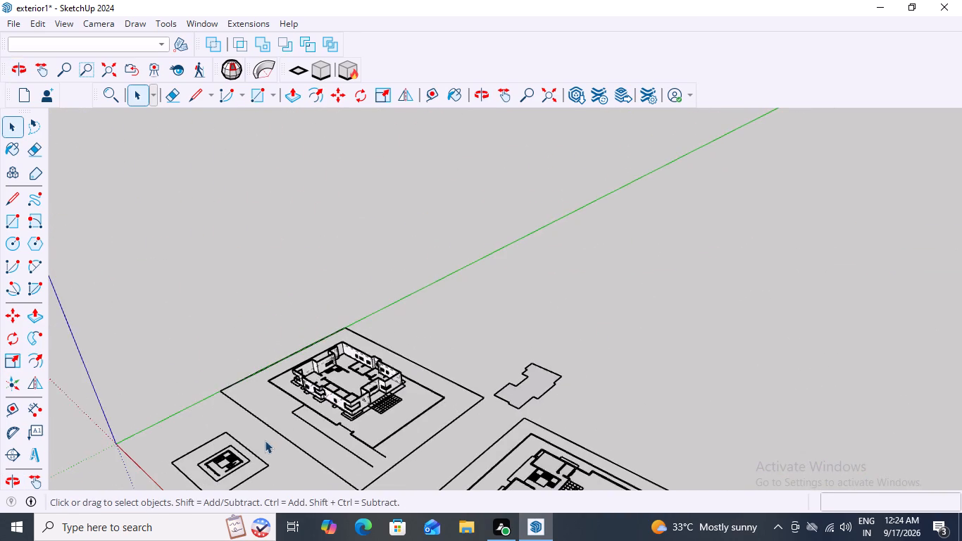
middle_drag(279, 441, 497, 371)
scroll(458, 409, down, 11)
scroll(458, 450, up, 4)
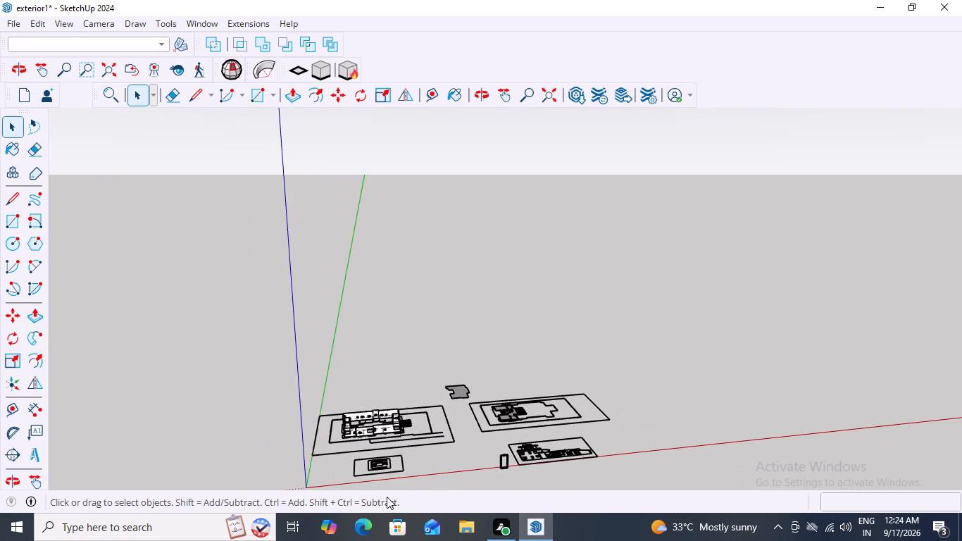
scroll(387, 497, up, 1)
scroll(390, 474, up, 20)
middle_drag(384, 406, 335, 406)
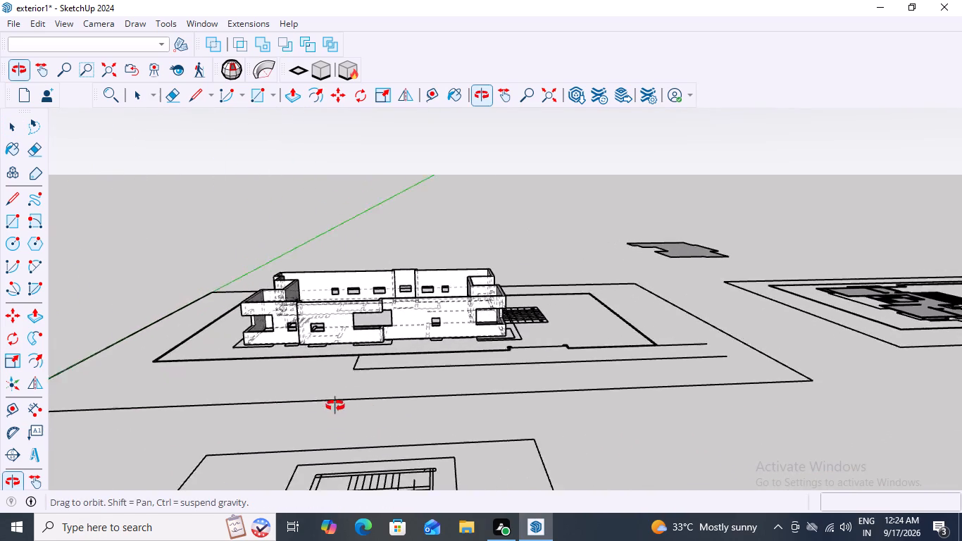
middle_drag(335, 406, 335, 406)
scroll(350, 262, up, 16)
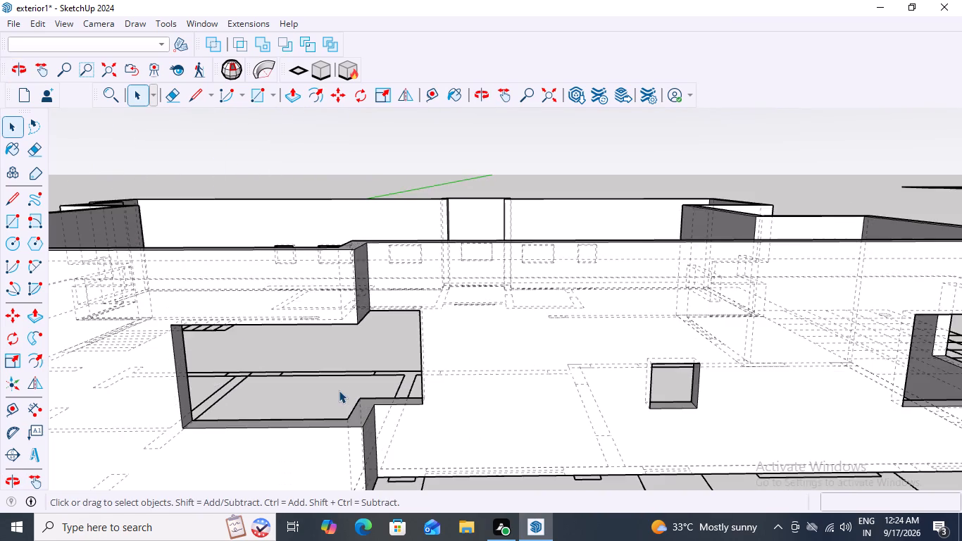
scroll(339, 390, up, 1)
scroll(340, 380, down, 20)
Clear the selection and turn off the dashed back edges display.
click(478, 265)
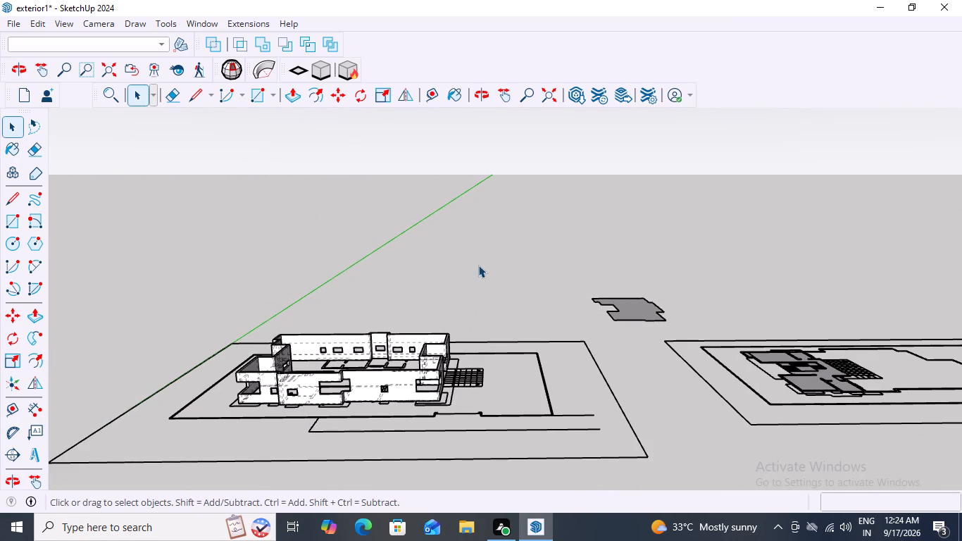
click(478, 265)
key(space)
click(475, 268)
key(k)
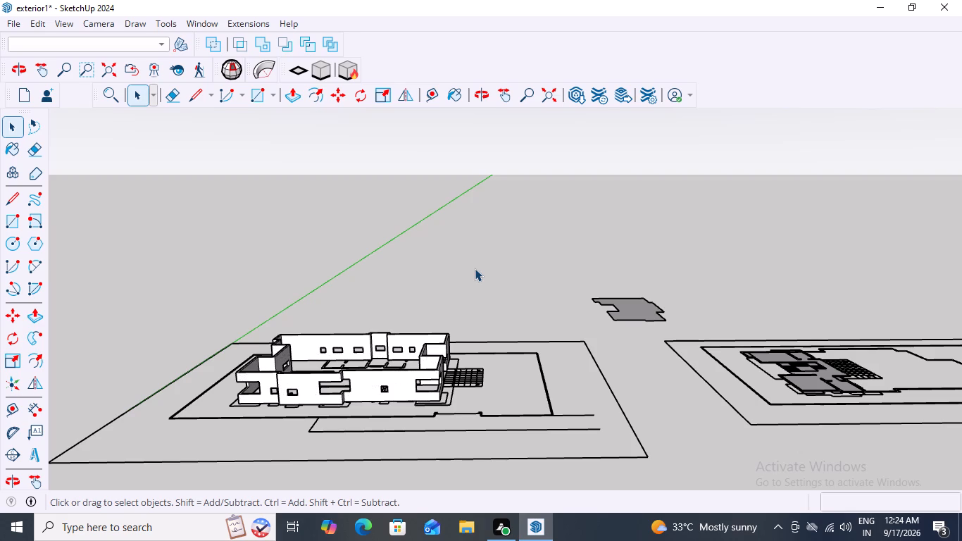
Examine the long side wall with its straight and corner window openings in the solid-looking view.
scroll(311, 380, up, 11)
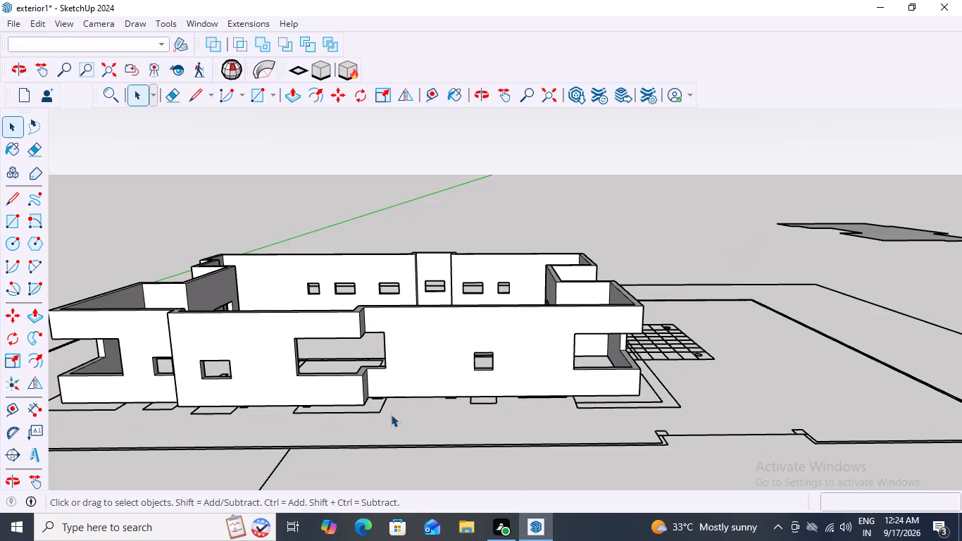
scroll(435, 454, down, 20)
scroll(435, 454, down, 6)
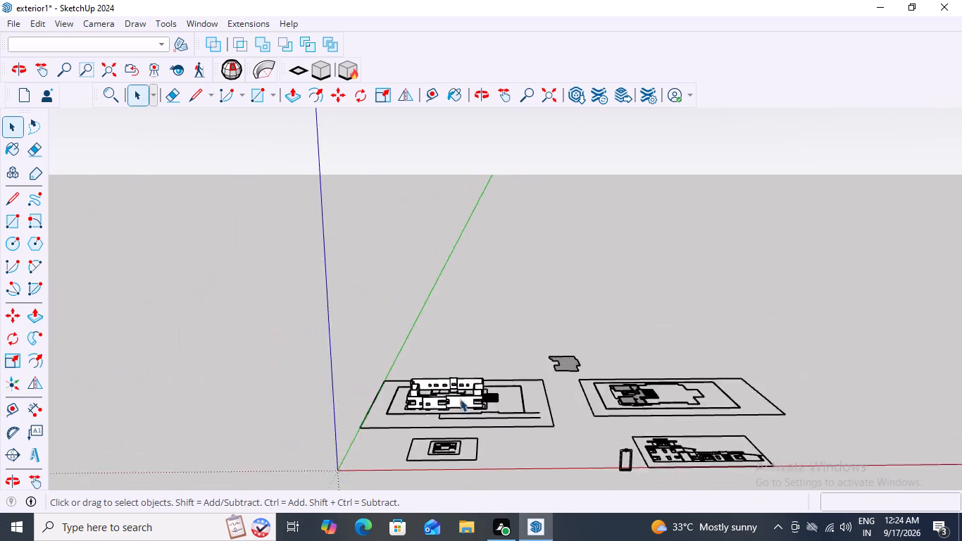
scroll(460, 399, down, 9)
scroll(474, 527, up, 20)
scroll(474, 527, up, 1)
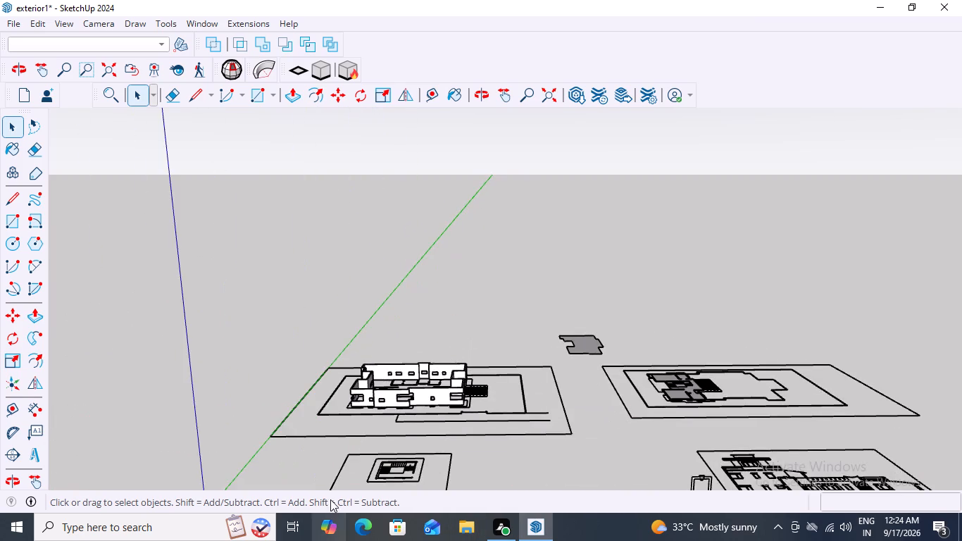
scroll(343, 442, up, 12)
scroll(451, 371, down, 1)
scroll(473, 399, up, 9)
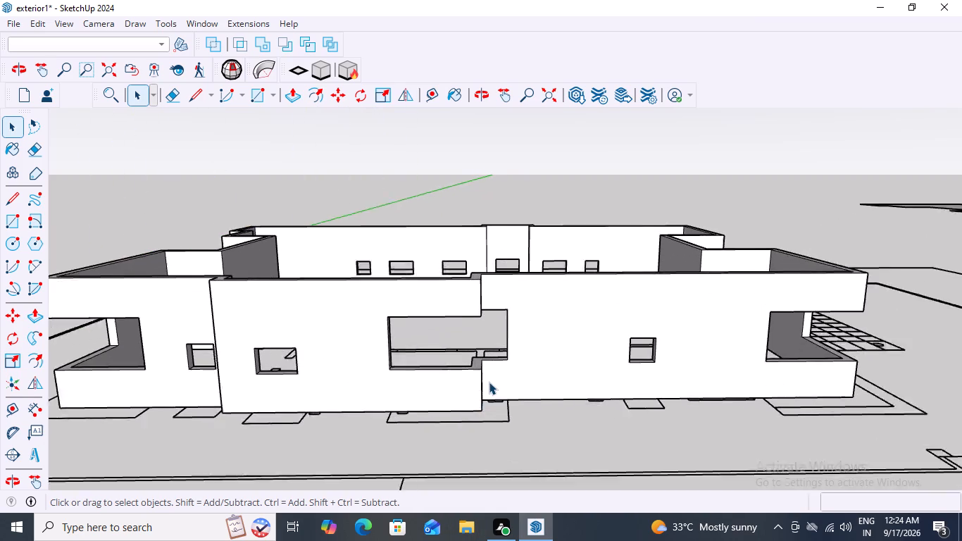
Examine the long side wall's window openings from a low view and from above around the building.
scroll(489, 382, up, 1)
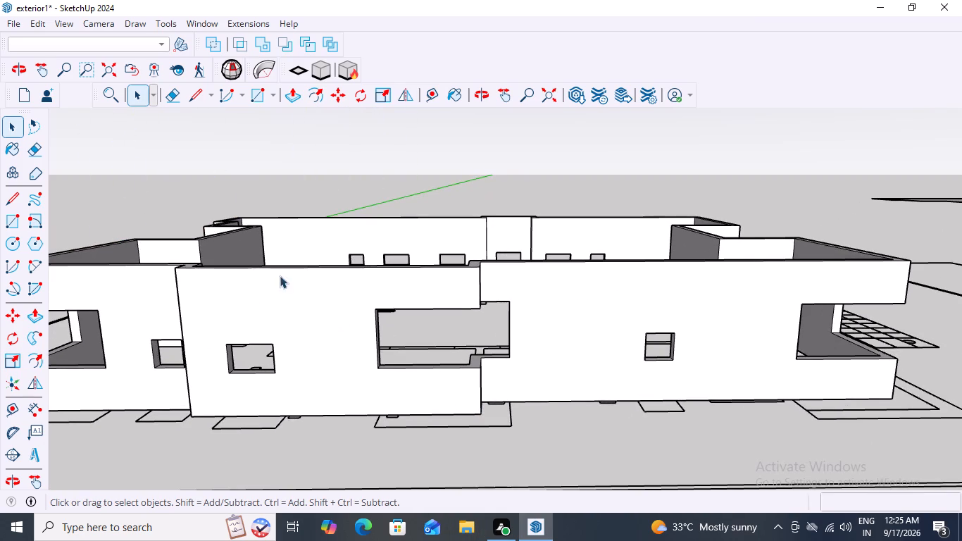
scroll(316, 316, down, 3)
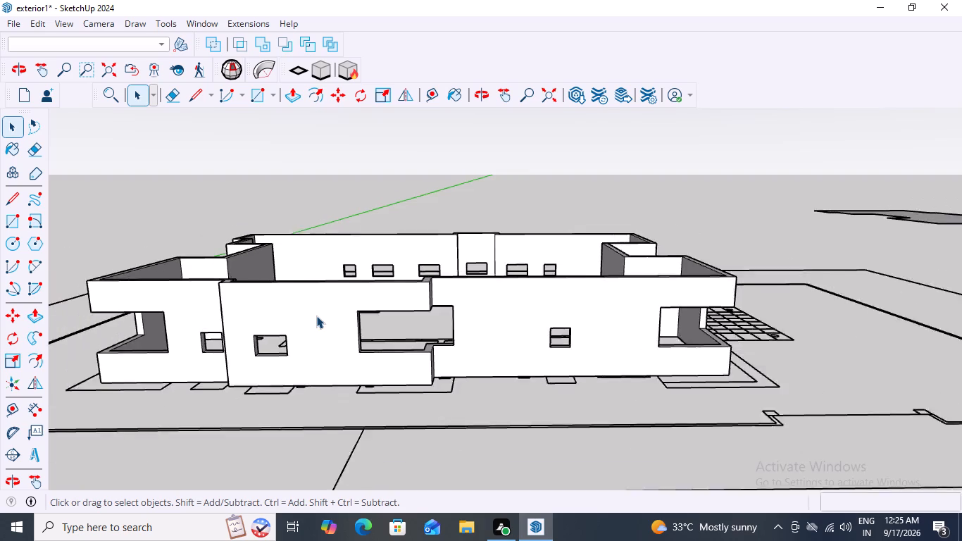
scroll(316, 316, down, 9)
middle_drag(344, 323, 409, 406)
scroll(375, 360, down, 1)
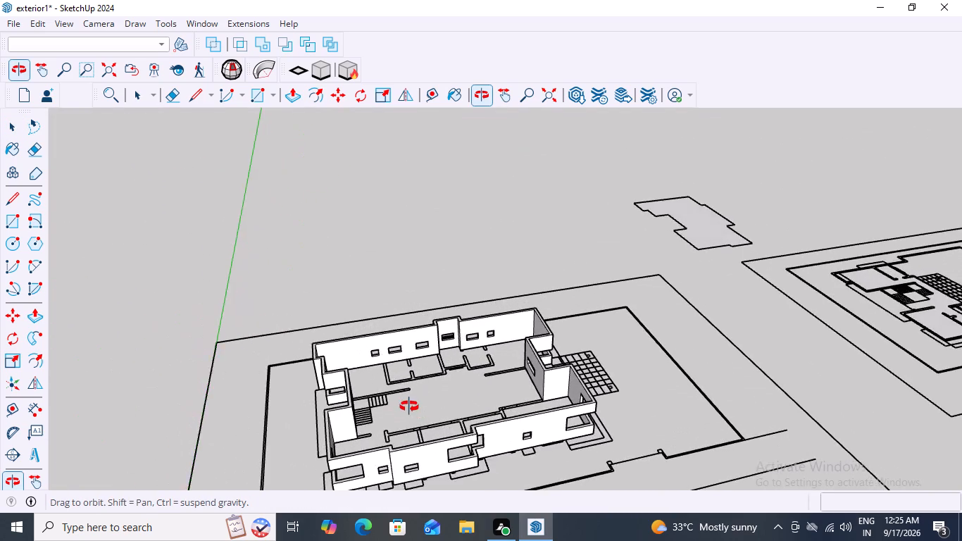
middle_drag(409, 406, 604, 375)
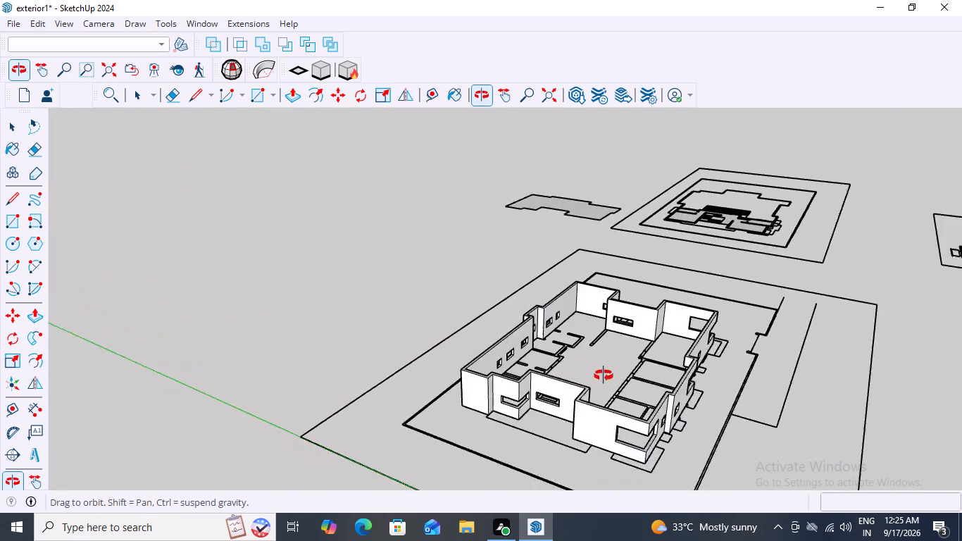
middle_drag(604, 375, 451, 354)
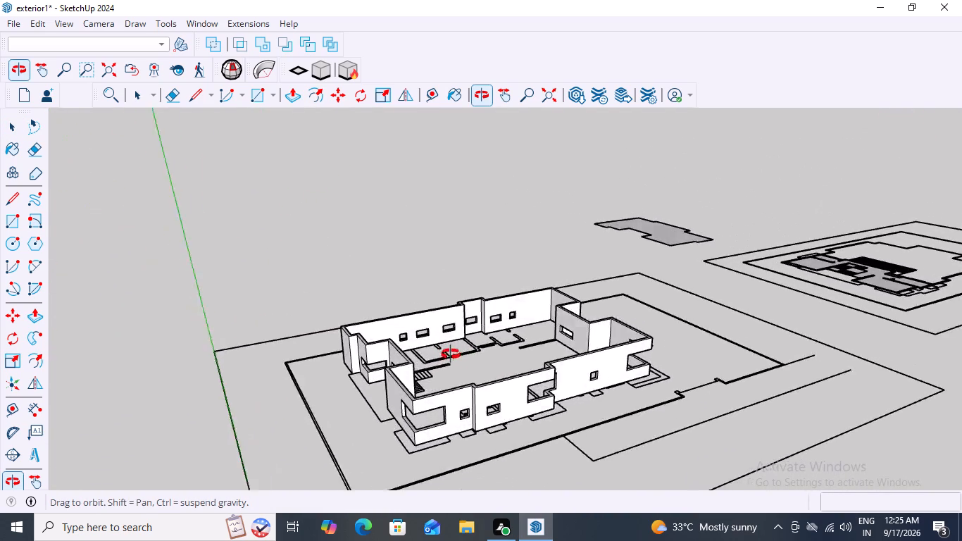
middle_drag(451, 354, 342, 304)
scroll(293, 318, up, 18)
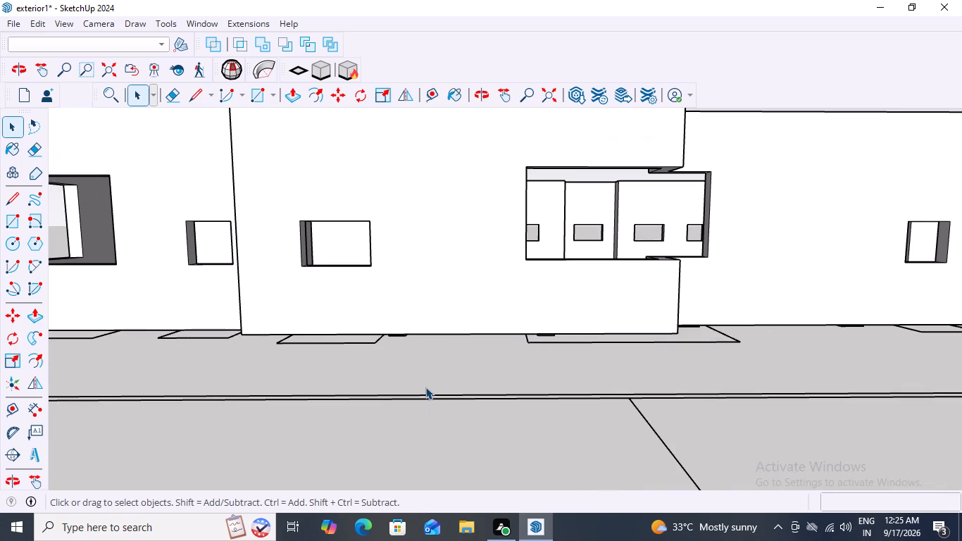
Examine the raised exterior walls against their ground-floor plan, the site boundary and the neighbouring floor plans.
scroll(426, 385, down, 20)
scroll(426, 385, down, 6)
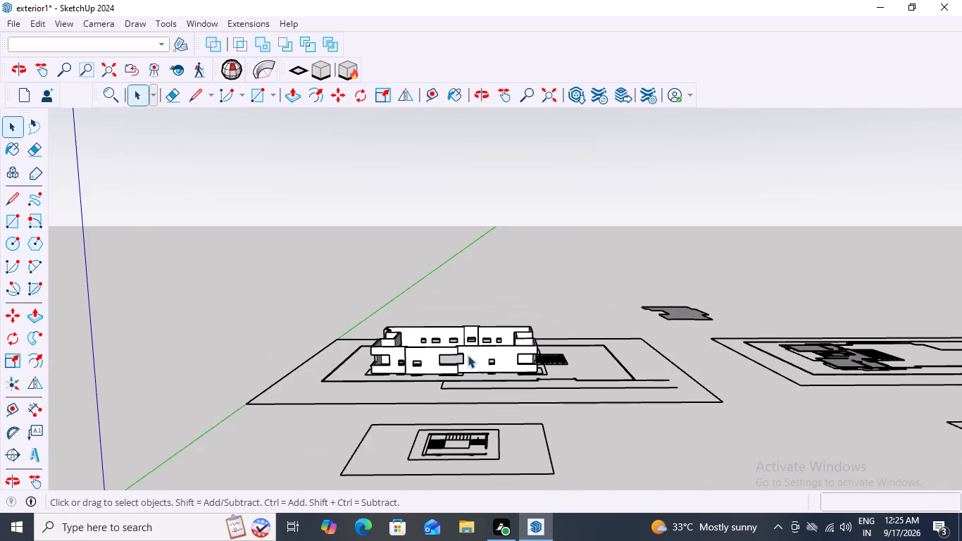
scroll(470, 354, down, 1)
middle_drag(463, 421, 465, 438)
middle_drag(483, 373, 620, 515)
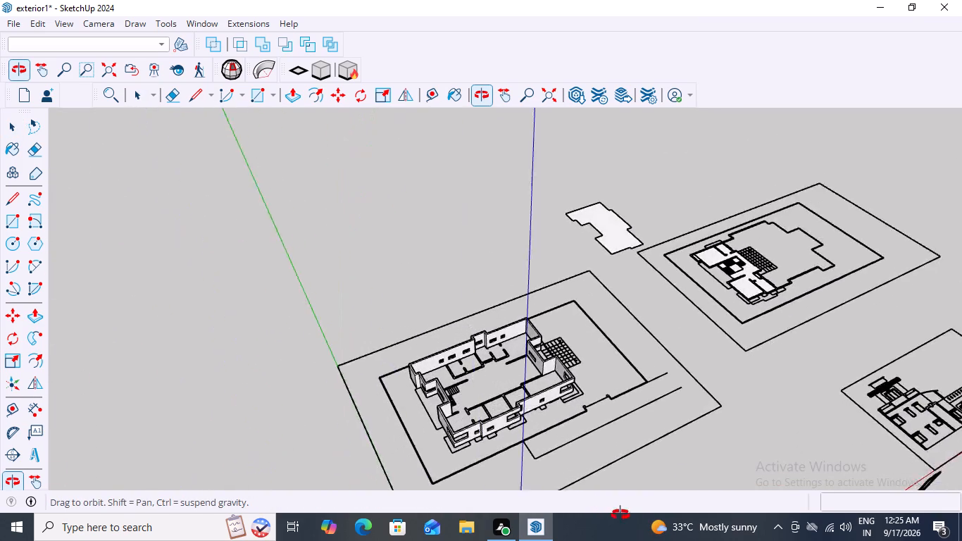
middle_drag(620, 515, 470, 476)
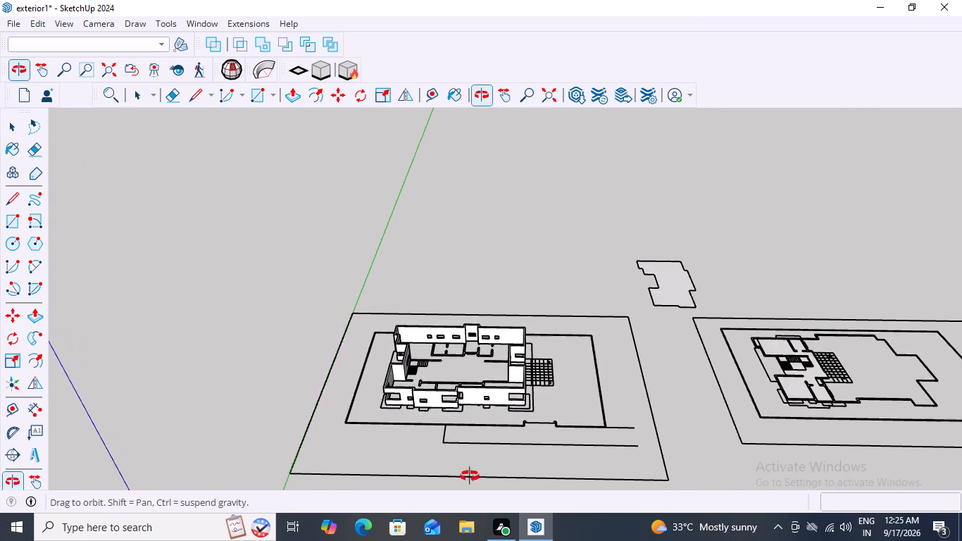
middle_drag(470, 476, 449, 457)
scroll(325, 345, up, 2)
scroll(458, 409, up, 15)
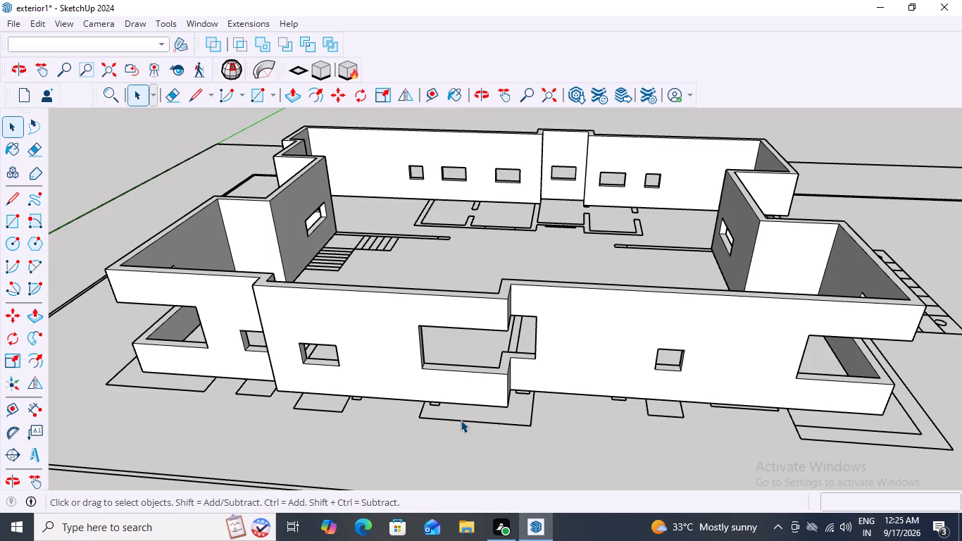
scroll(461, 420, down, 20)
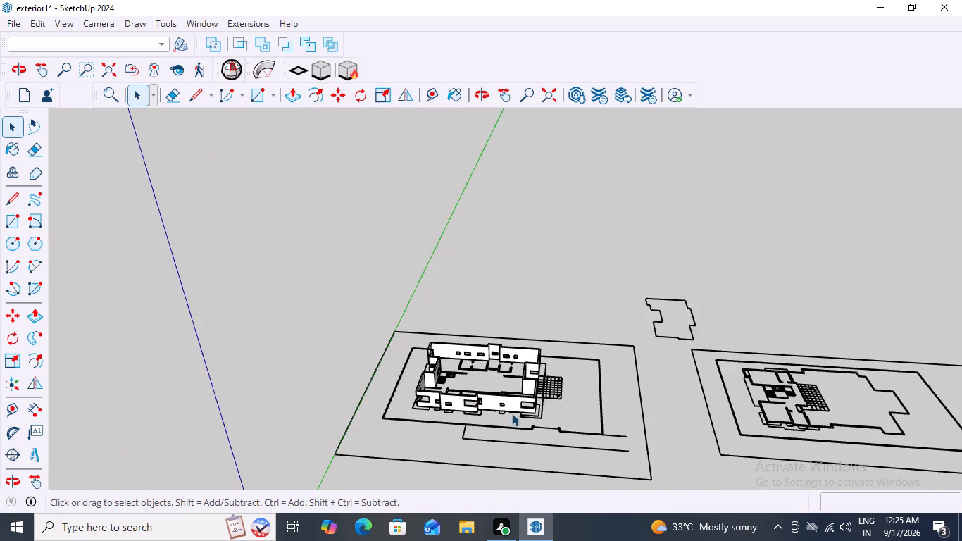
middle_drag(542, 429, 599, 430)
scroll(487, 434, up, 10)
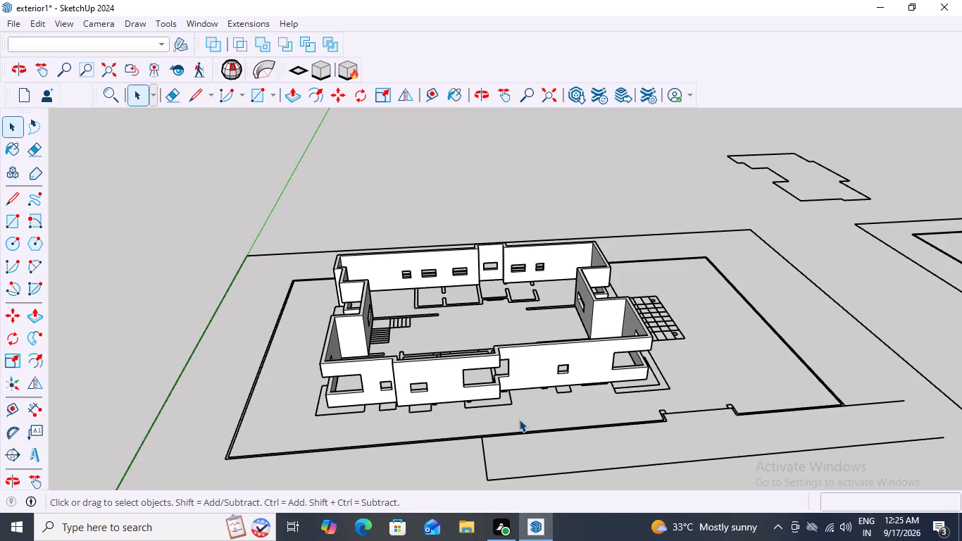
scroll(519, 419, down, 9)
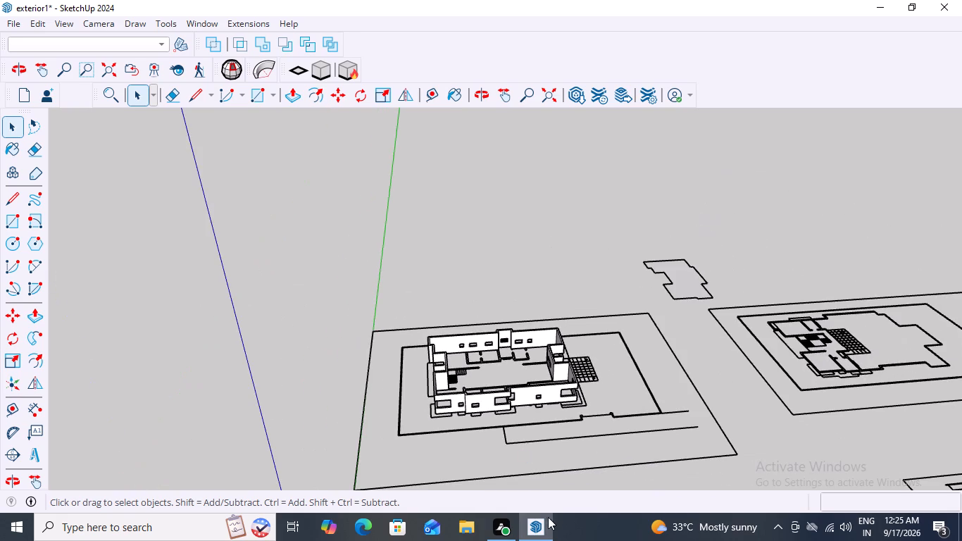
middle_drag(543, 459, 496, 444)
scroll(537, 463, up, 1)
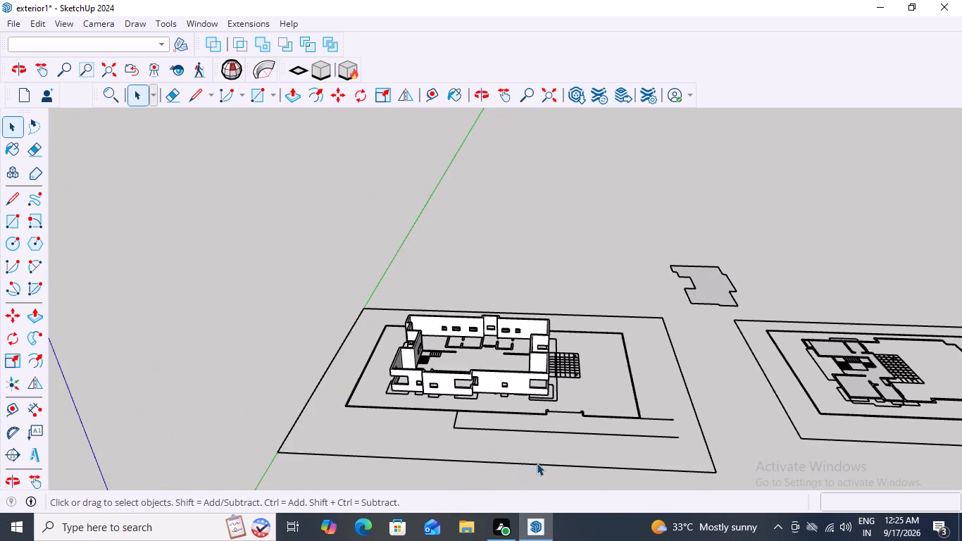
middle_drag(556, 463, 594, 463)
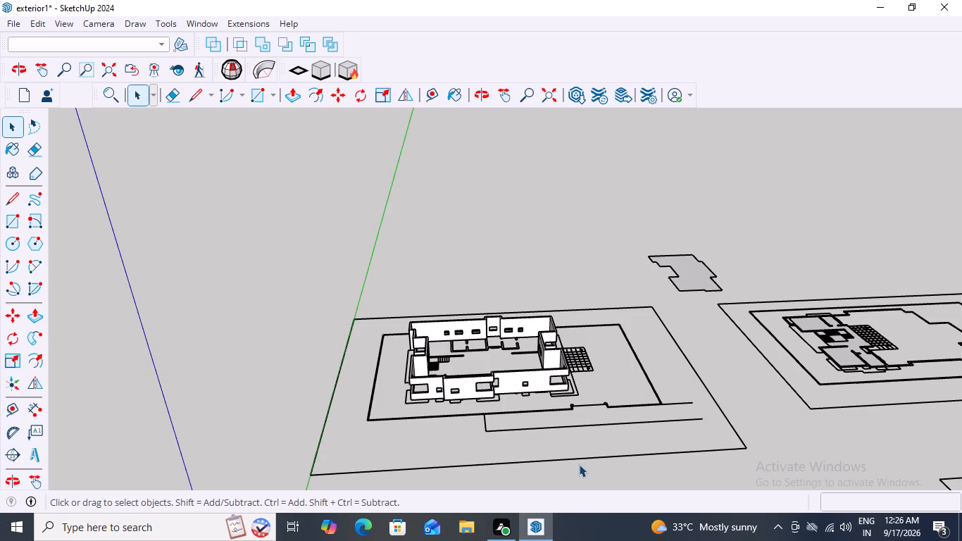
scroll(578, 394, up, 3)
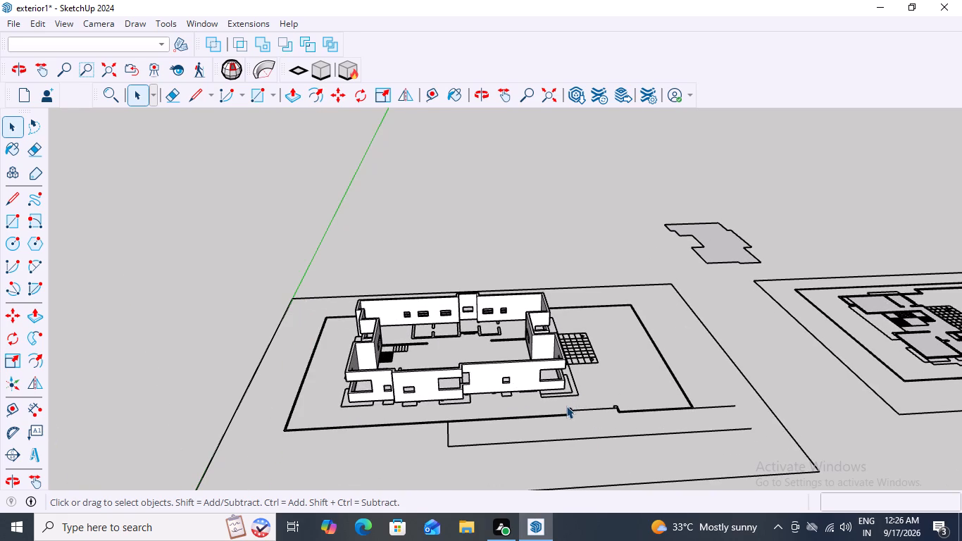
scroll(589, 416, up, 6)
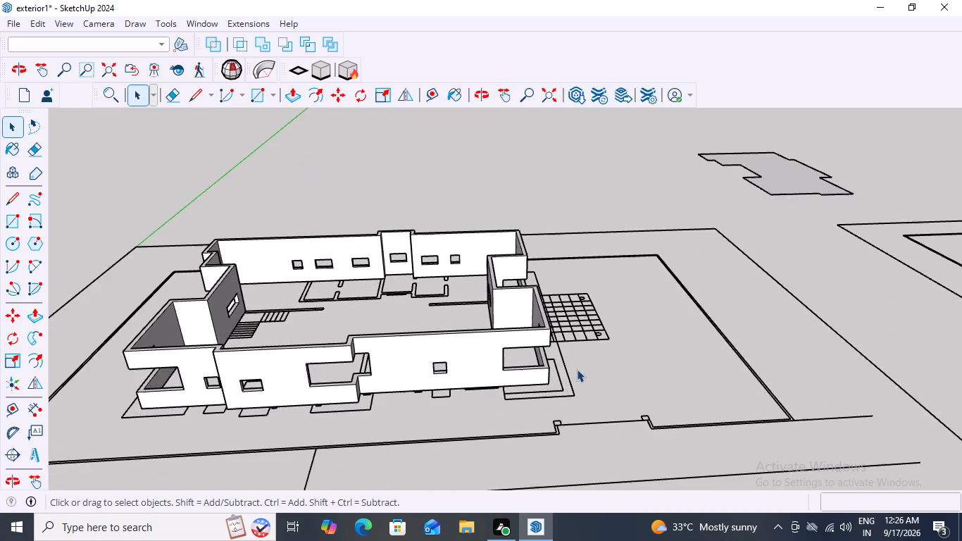
scroll(540, 394, up, 3)
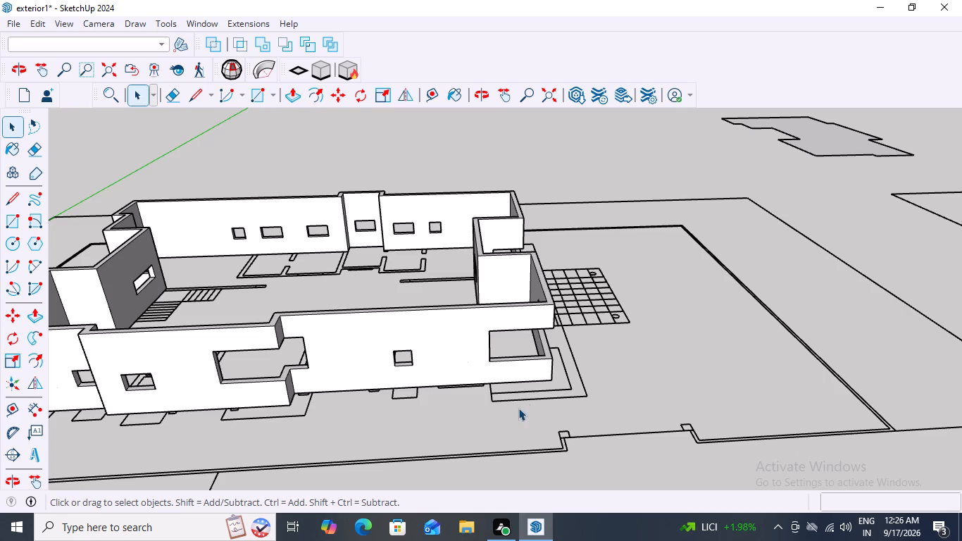
Draw a loose, open outline of connected scratch lines on the empty ground behind the building.
scroll(518, 408, down, 10)
key(l)
click(507, 215)
drag(510, 233, 514, 240)
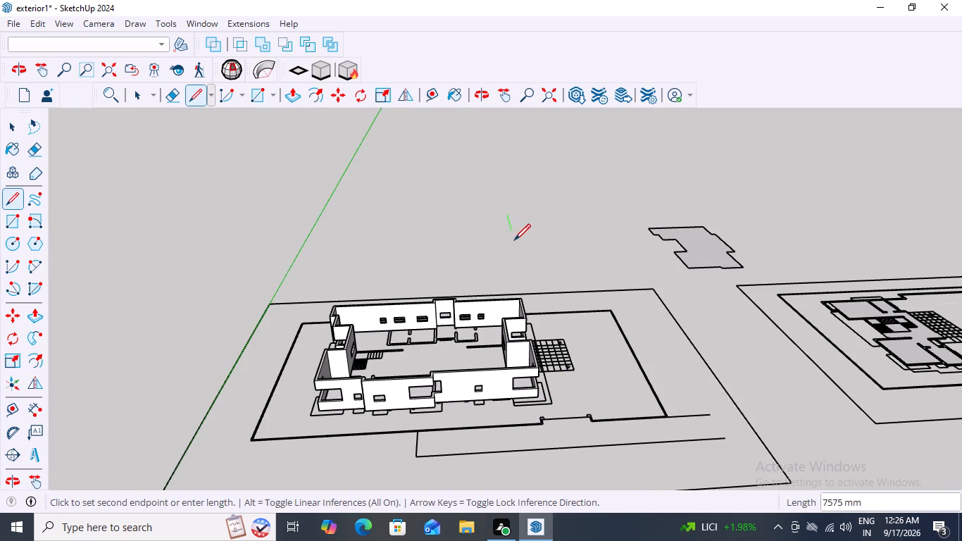
drag(514, 240, 518, 244)
click(574, 241)
click(553, 199)
drag(491, 215, 490, 223)
drag(482, 232, 484, 240)
click(487, 247)
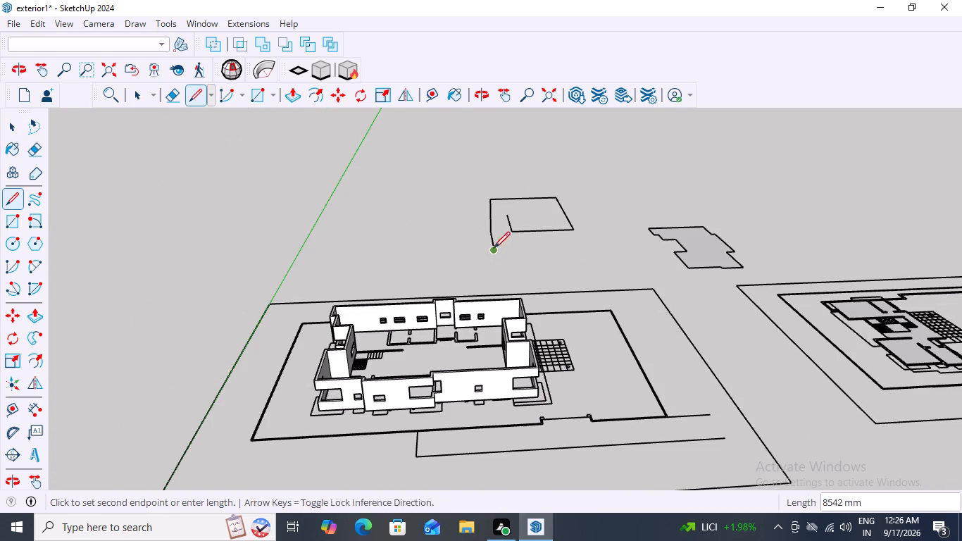
click(518, 247)
double_click(532, 247)
click(532, 255)
Add a peaked pair of lines and further zigzag lines across the scratch outline.
click(555, 240)
click(522, 182)
click(496, 220)
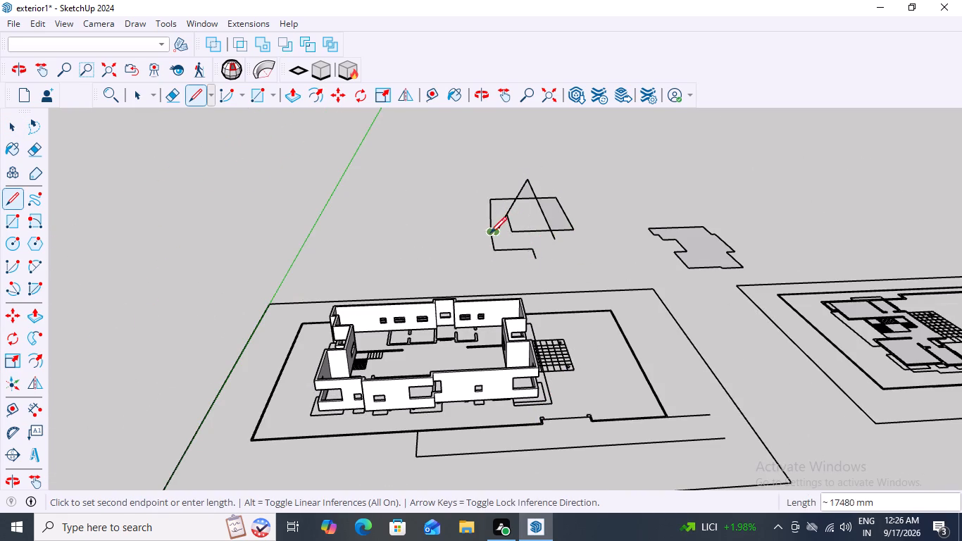
click(490, 233)
click(501, 238)
click(506, 242)
click(514, 245)
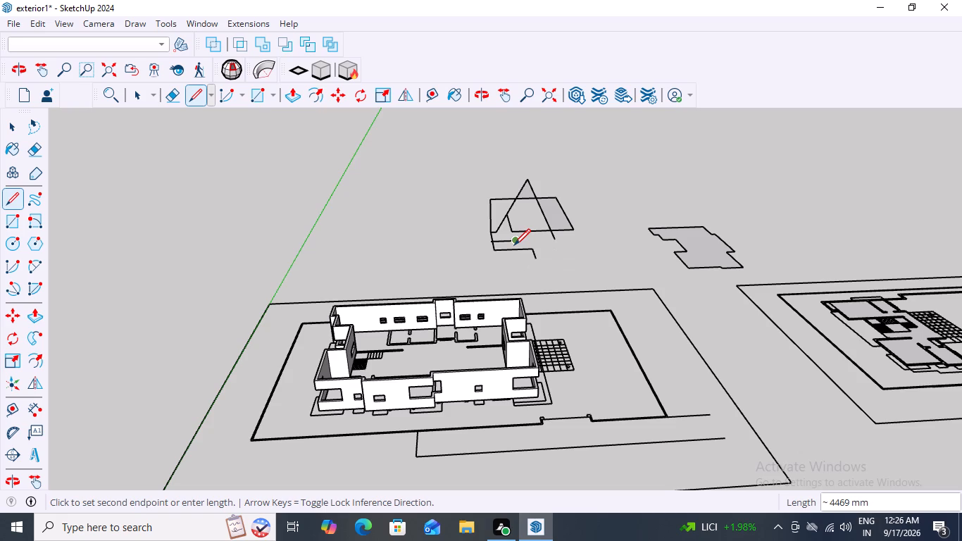
click(514, 245)
click(507, 228)
click(499, 194)
drag(527, 178, 535, 181)
drag(537, 188, 539, 200)
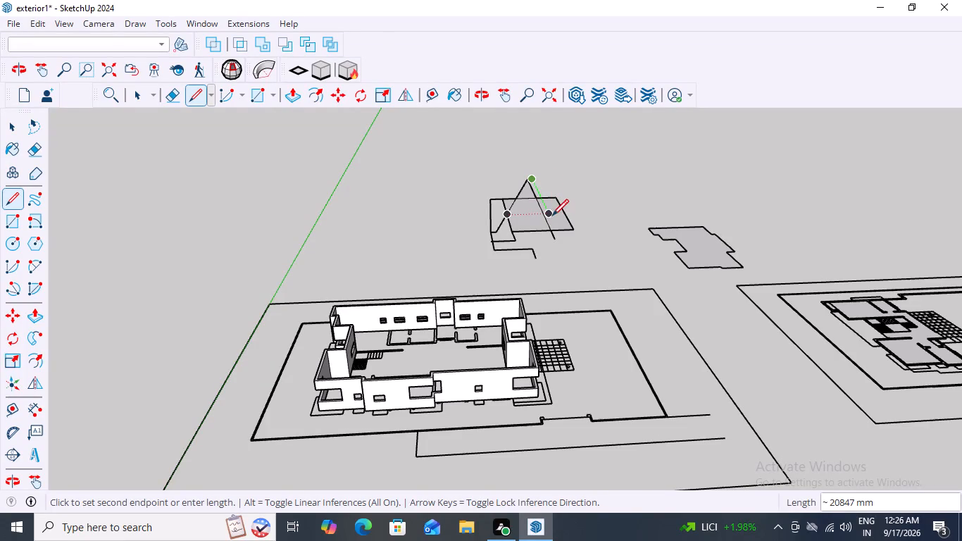
click(477, 248)
click(477, 170)
Draw a small closed four-sided face against the upright scratch line beside the outline.
scroll(439, 209, down, 2)
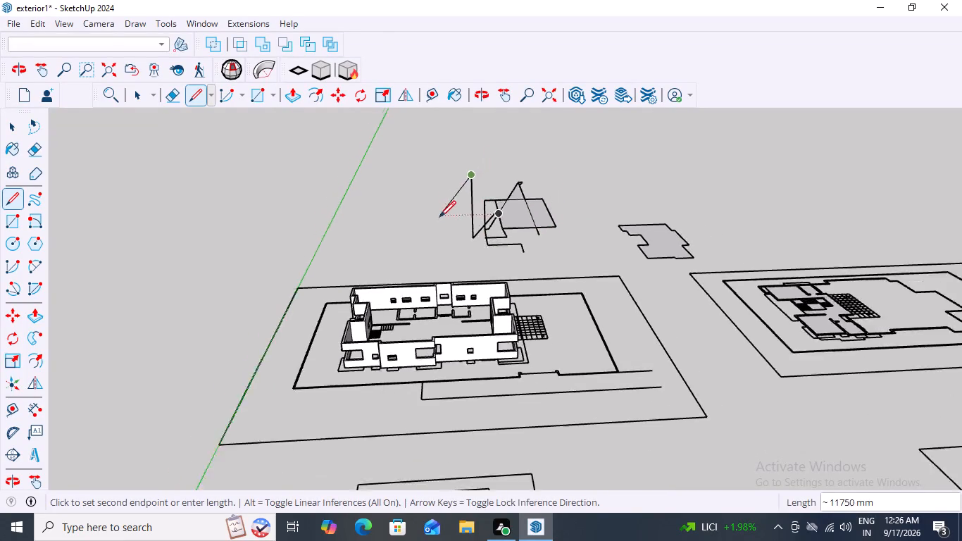
scroll(439, 217, down, 5)
scroll(596, 209, up, 9)
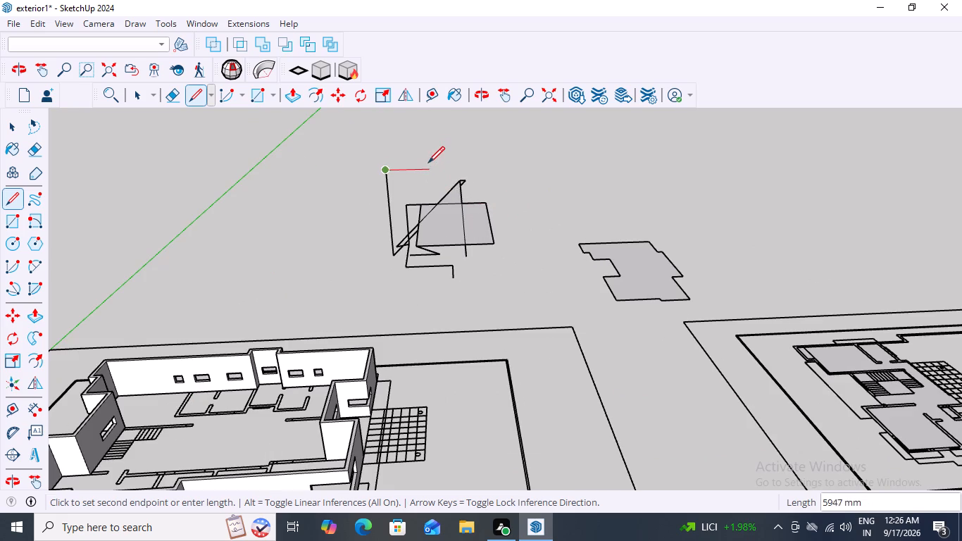
click(428, 162)
drag(422, 176, 418, 185)
click(418, 185)
click(389, 199)
Draw a chain of angled lines looping around the scratch outline and back across it.
click(361, 203)
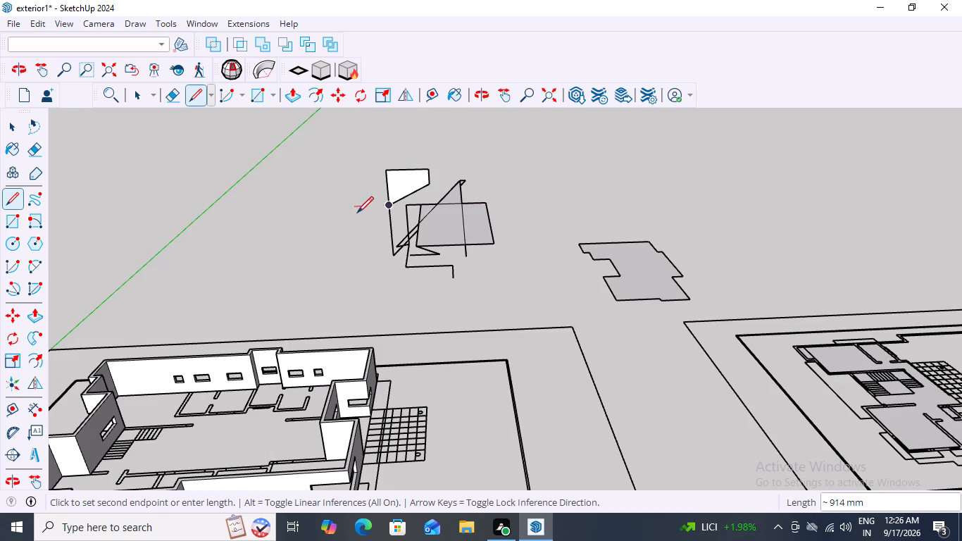
drag(358, 216, 363, 228)
drag(369, 234, 392, 251)
drag(394, 252, 411, 259)
drag(418, 259, 449, 266)
drag(456, 266, 463, 266)
drag(471, 265, 487, 261)
click(496, 248)
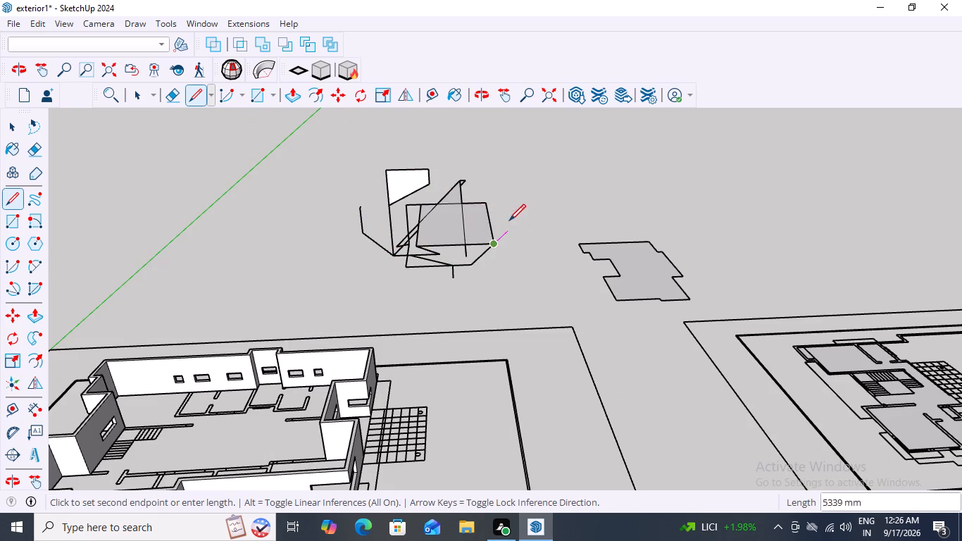
click(511, 216)
click(499, 184)
click(485, 182)
click(466, 194)
click(427, 201)
click(436, 181)
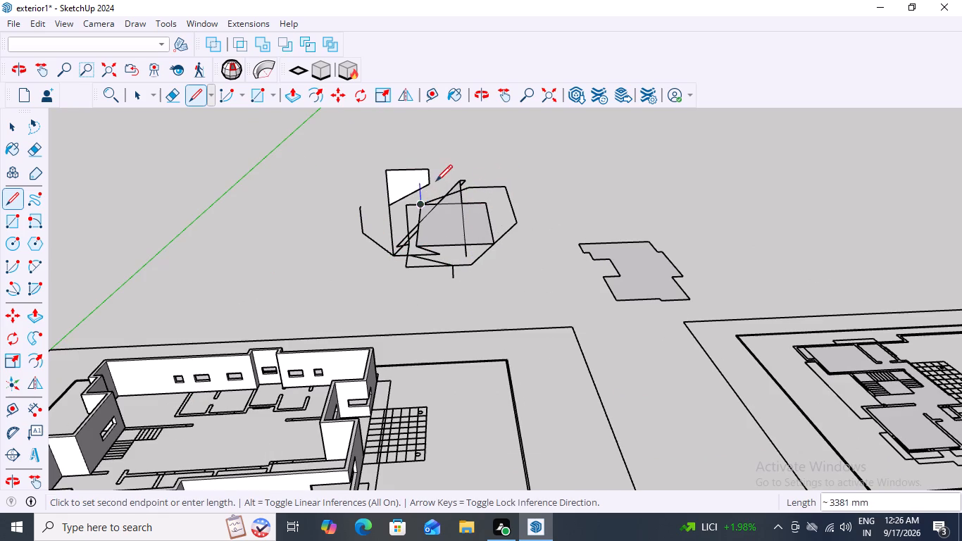
Add more crossing lines over the small face and the middle of the scratch sketch.
click(445, 169)
click(459, 165)
drag(461, 181, 463, 201)
drag(454, 211, 446, 222)
drag(382, 225, 380, 238)
drag(391, 237, 407, 242)
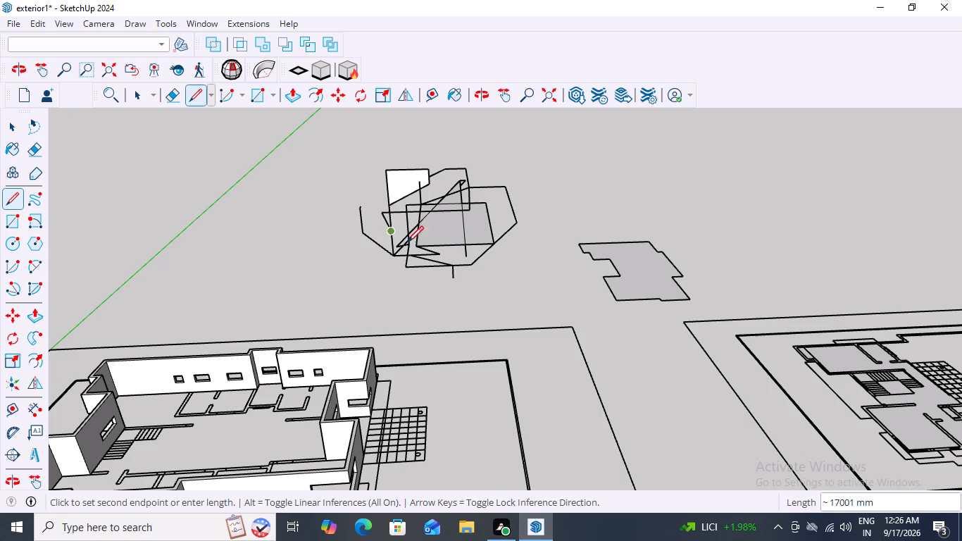
drag(407, 242, 411, 242)
drag(416, 243, 444, 240)
drag(477, 225, 484, 173)
double_click(444, 166)
click(433, 185)
drag(437, 211, 442, 230)
click(439, 236)
drag(435, 244, 433, 248)
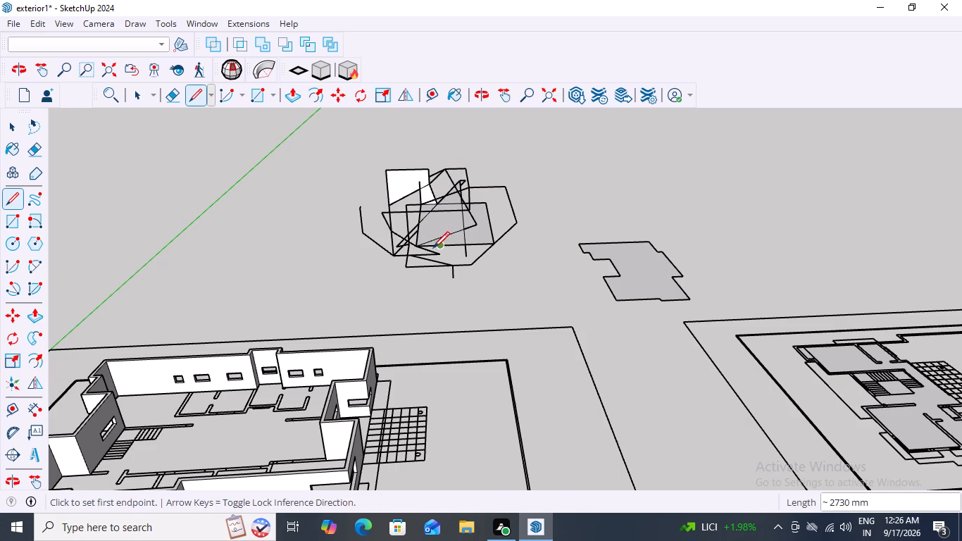
drag(433, 248, 423, 251)
click(402, 251)
Draw a larger loop of lines around the whole scratch sketch and leave the Line tool.
drag(382, 228, 382, 218)
click(390, 165)
drag(400, 160, 427, 158)
drag(468, 158, 494, 167)
drag(519, 170, 532, 181)
drag(542, 219, 539, 235)
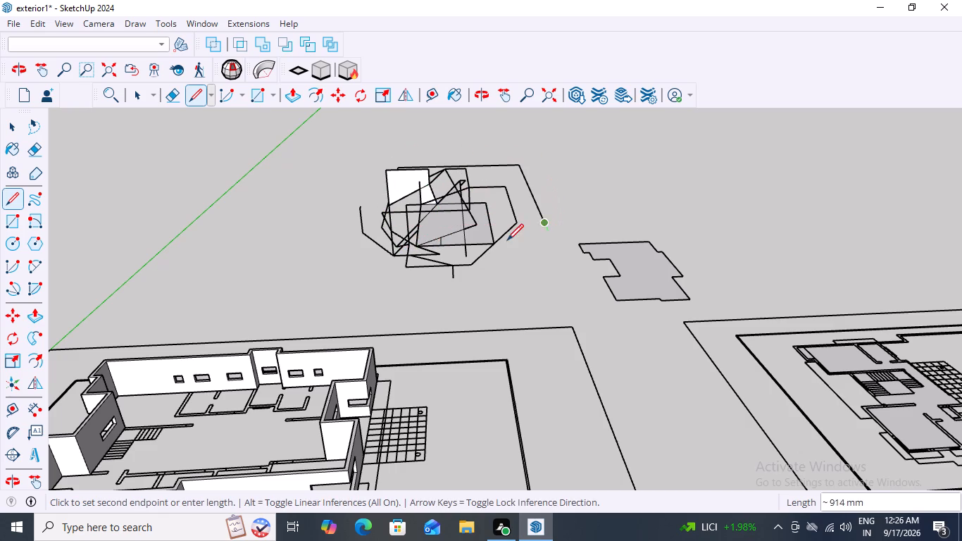
drag(507, 240, 503, 249)
drag(478, 270, 468, 276)
click(438, 276)
drag(378, 254, 373, 233)
drag(385, 193, 423, 191)
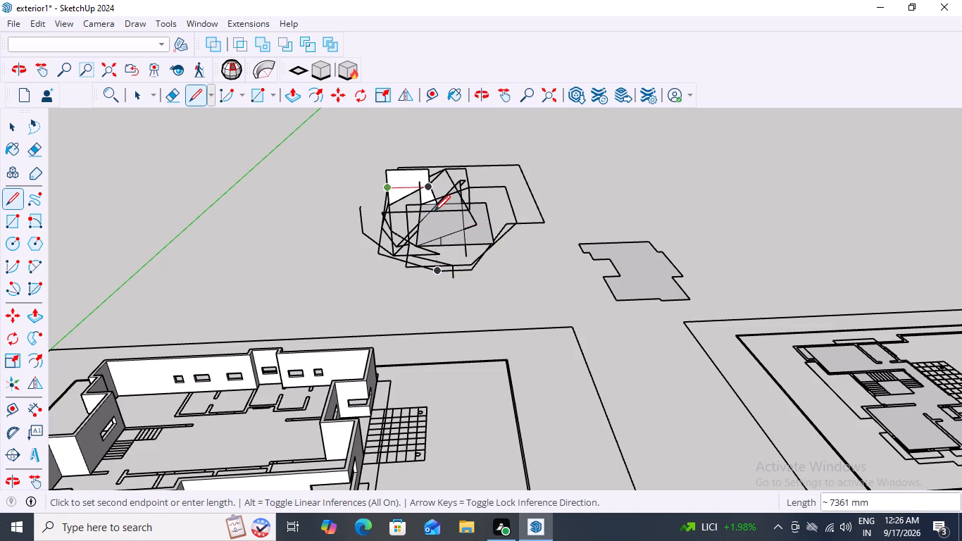
drag(435, 213, 446, 225)
click(443, 247)
key(space)
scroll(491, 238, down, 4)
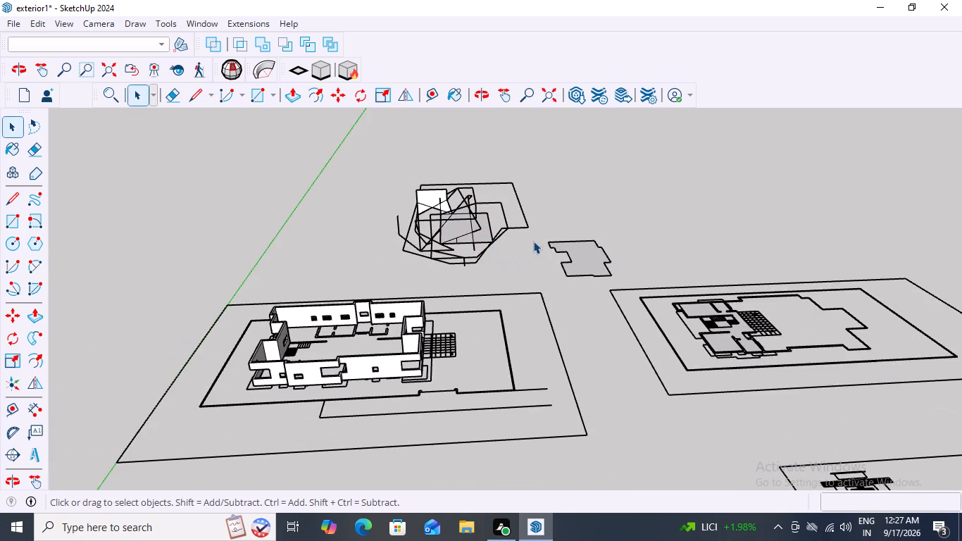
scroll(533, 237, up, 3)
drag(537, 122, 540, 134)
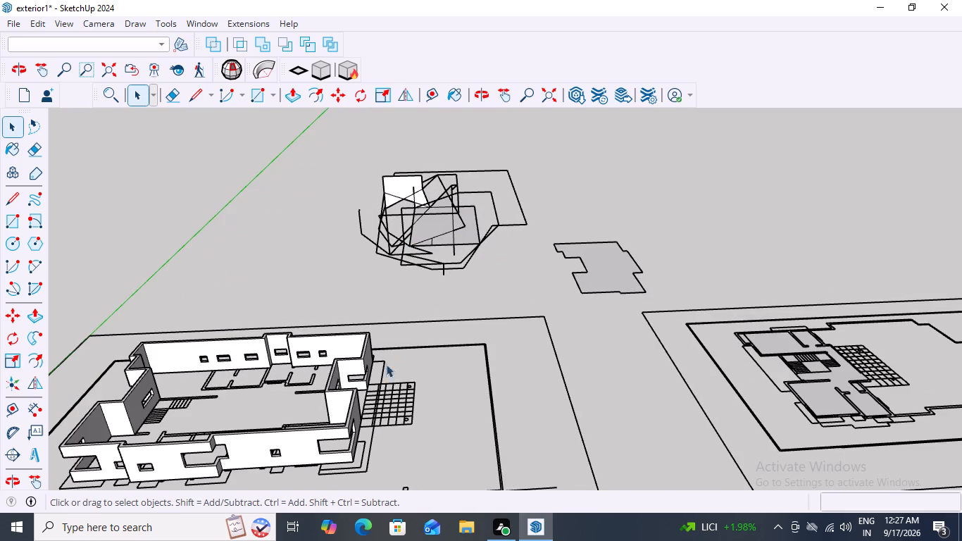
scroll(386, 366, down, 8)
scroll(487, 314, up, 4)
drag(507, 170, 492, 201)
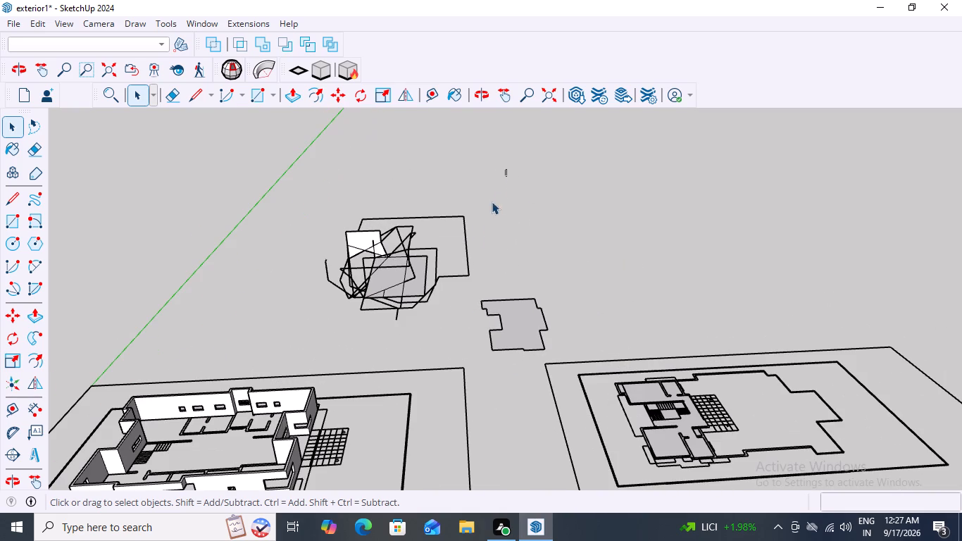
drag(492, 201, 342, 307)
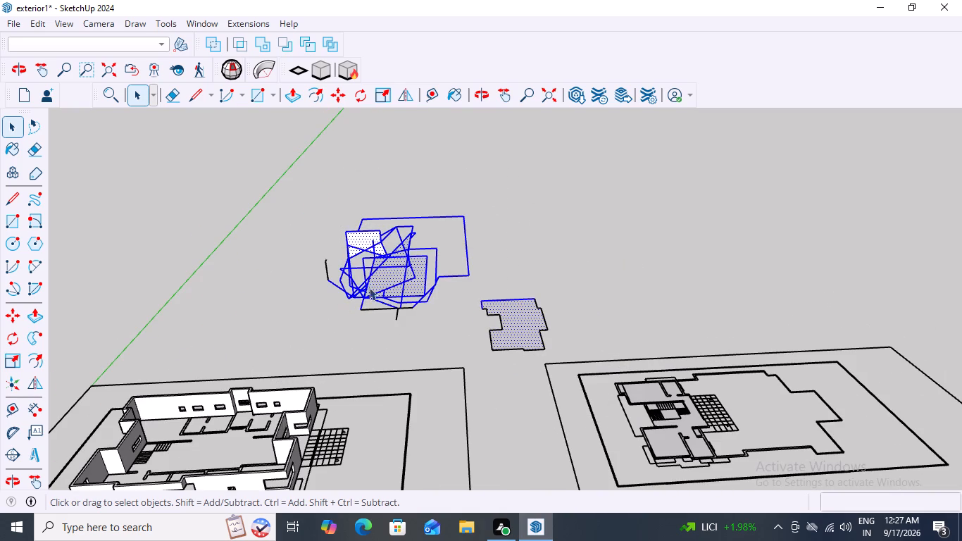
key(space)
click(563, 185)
Select the entire scratch sketch of crossing lines and faces behind the raised building and delete it, leaving out the separate floor outline face.
scroll(445, 291, down, 3)
middle_drag(450, 282, 458, 274)
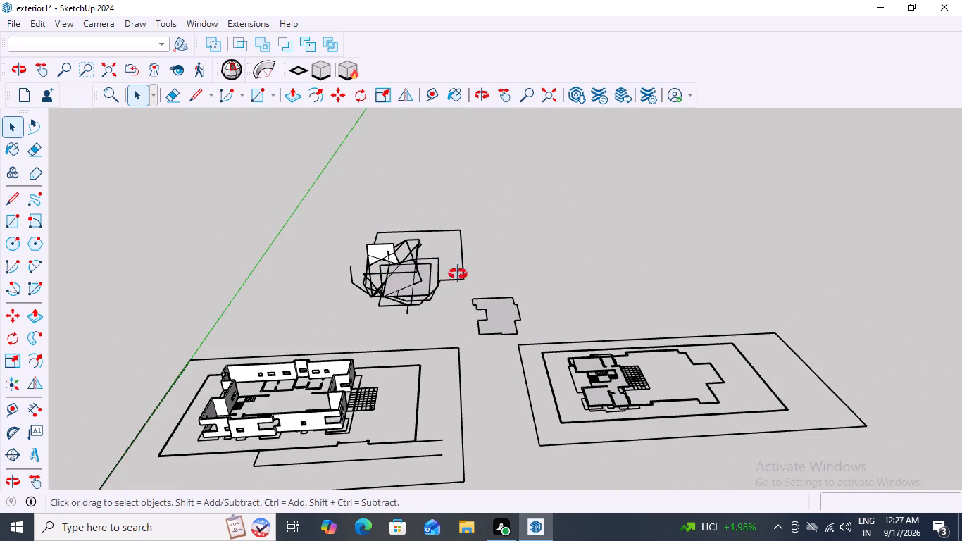
middle_drag(458, 274, 477, 256)
scroll(408, 306, up, 3)
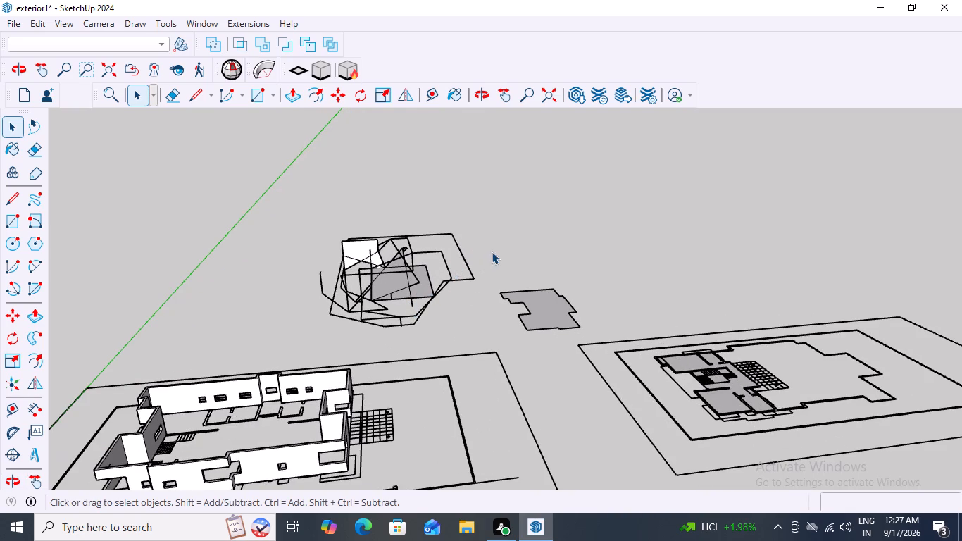
scroll(367, 328, up, 3)
drag(511, 154, 374, 301)
scroll(266, 315, up, 2)
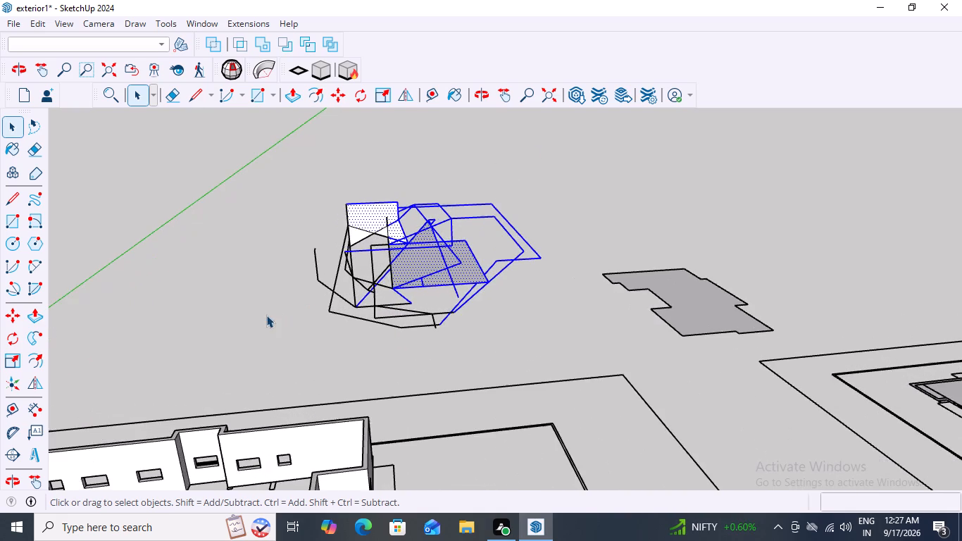
scroll(300, 280, down, 4)
scroll(286, 294, up, 4)
key(space)
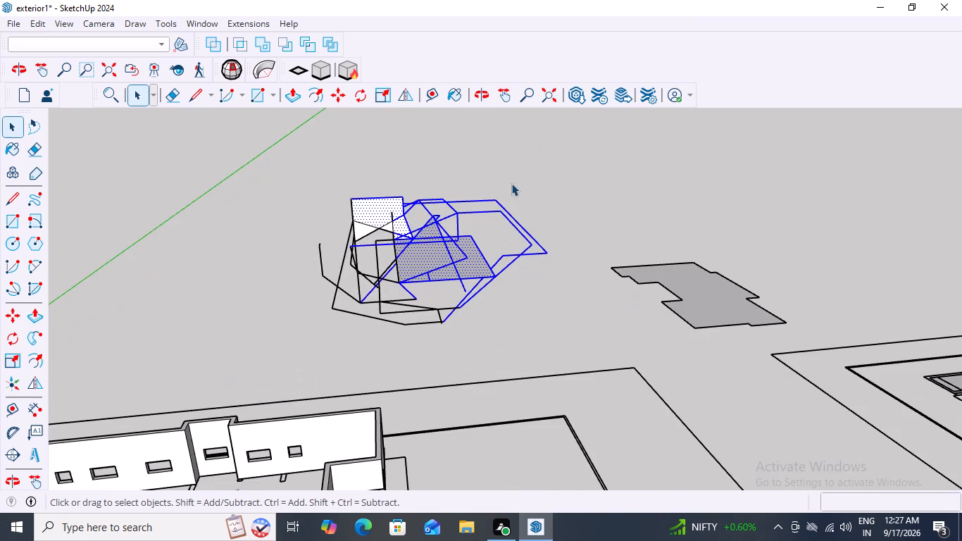
drag(538, 142, 285, 329)
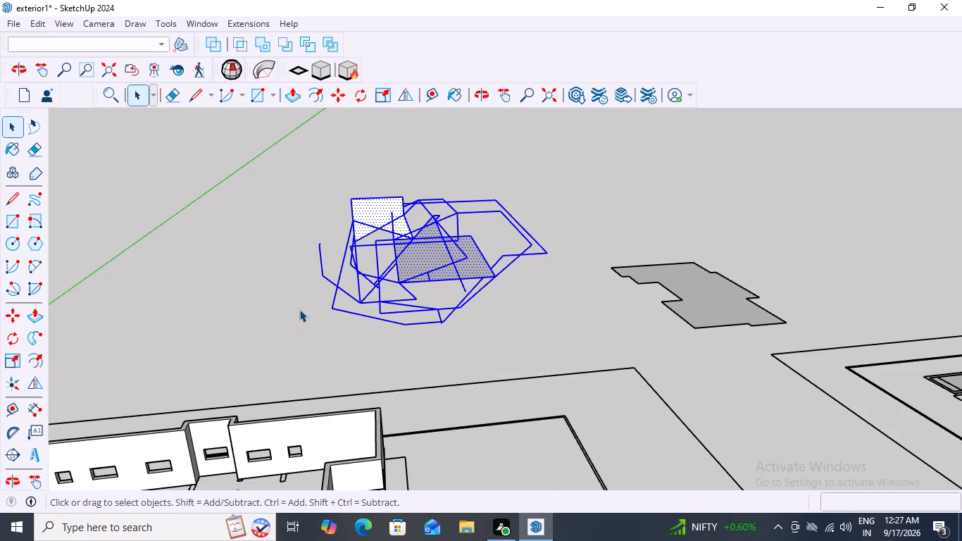
key(Delete)
Examine the raised-wall model, the imported plans and elevation, and the separate floor outline from farther away and from above.
scroll(364, 288, down, 9)
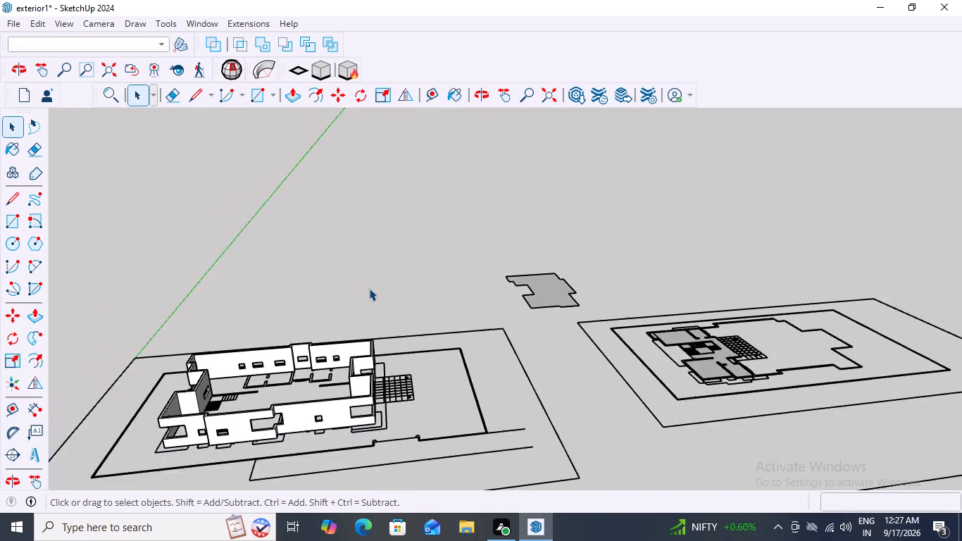
scroll(369, 288, down, 10)
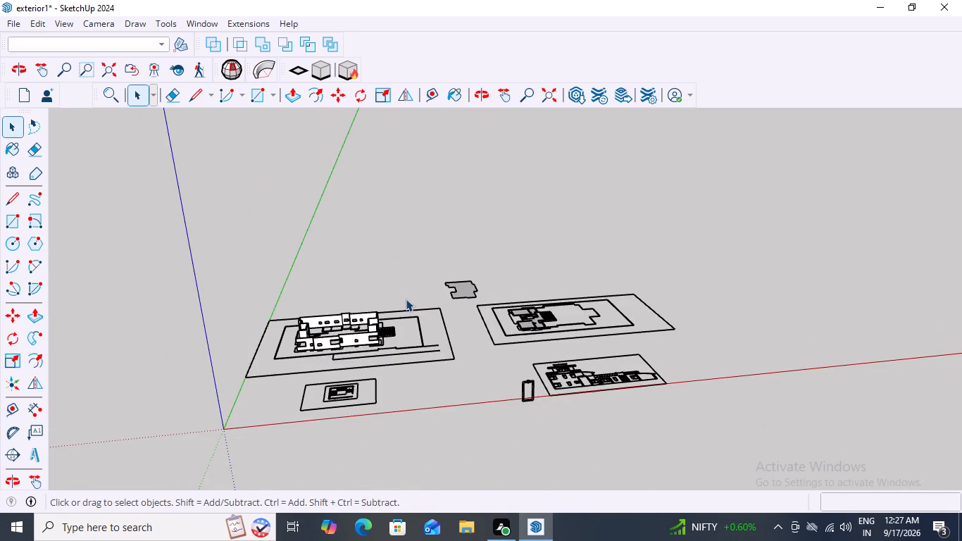
scroll(420, 294, down, 13)
scroll(404, 339, up, 4)
scroll(485, 270, up, 2)
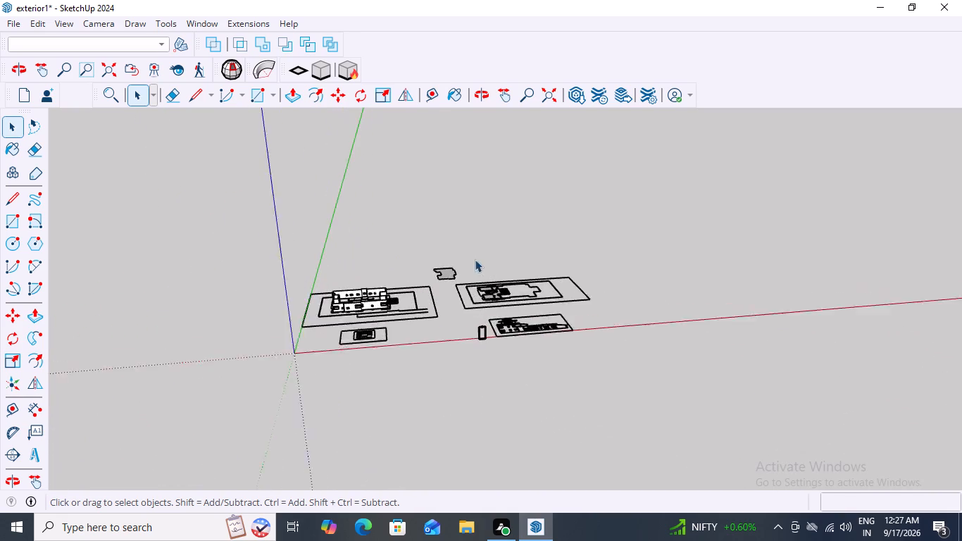
scroll(475, 259, up, 16)
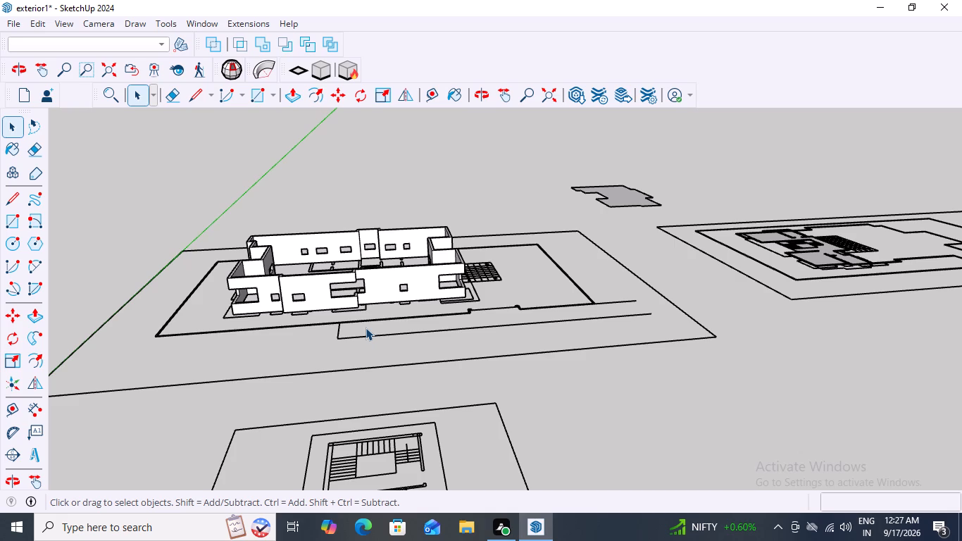
scroll(412, 362, down, 4)
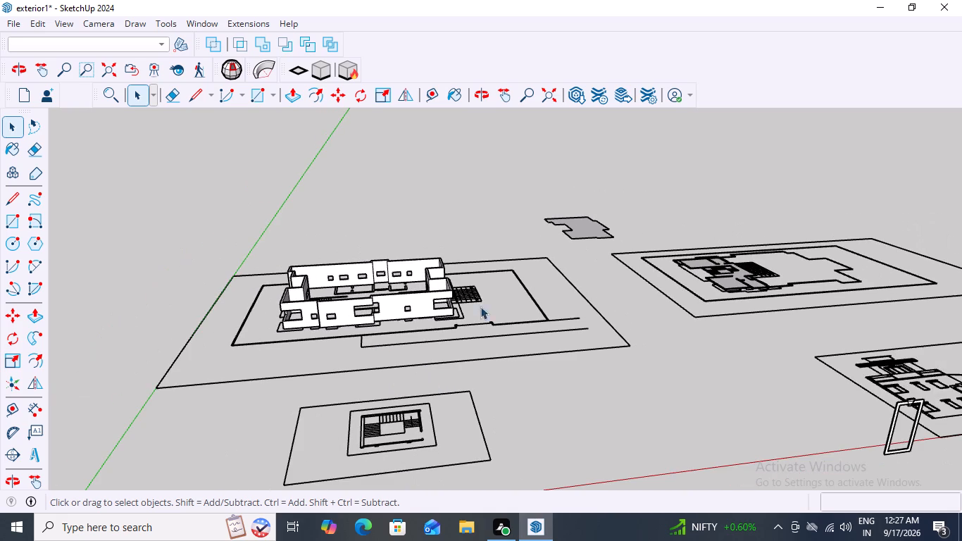
scroll(488, 300, down, 2)
middle_drag(579, 314, 544, 461)
scroll(541, 405, down, 1)
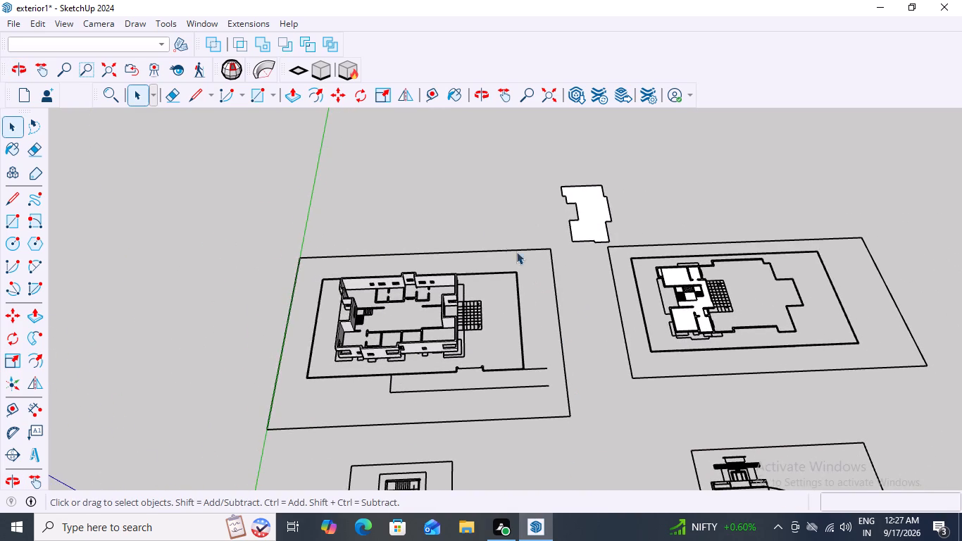
scroll(487, 223, up, 1)
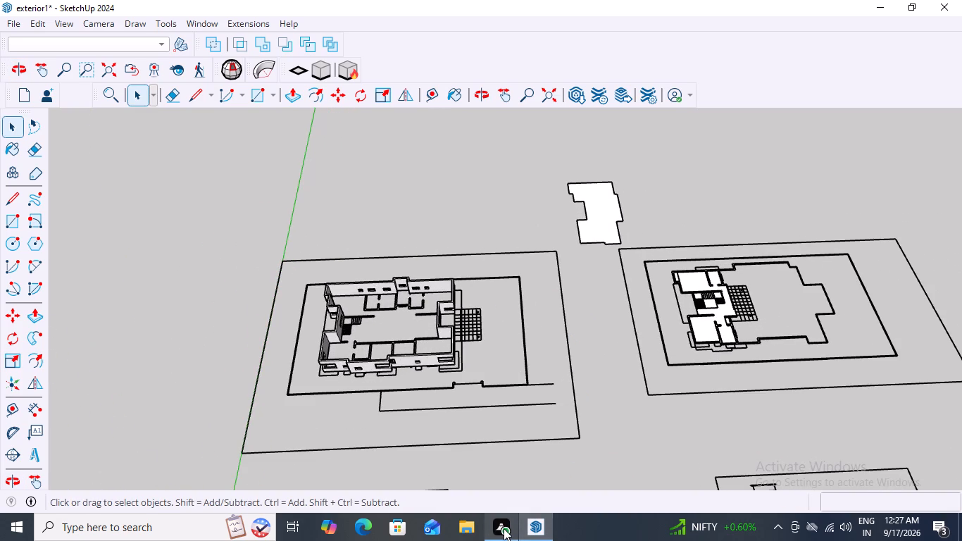